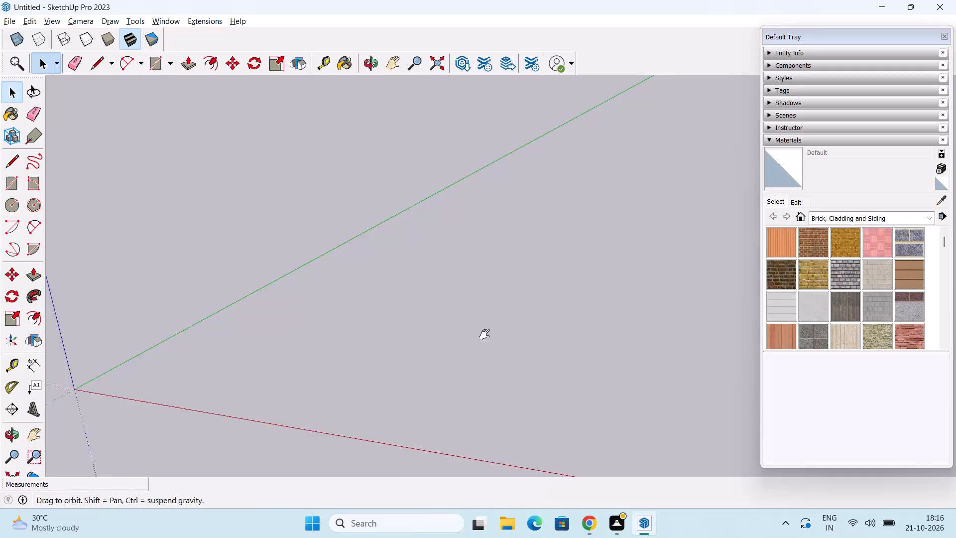
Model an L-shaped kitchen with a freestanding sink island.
Draw a 12' by 15' rectangle flat on the ground beside the origin.
scroll(465, 341, "down", 2)
middle_click_drag(502, 327, 463, 341, "shift")
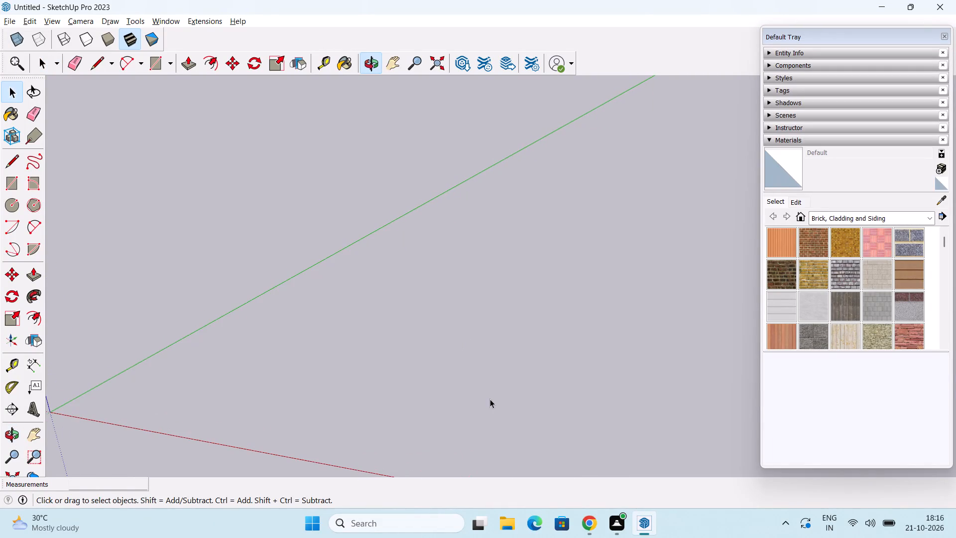
middle_click_drag(490, 399, 453, 405)
scroll(456, 382, "down", 3)
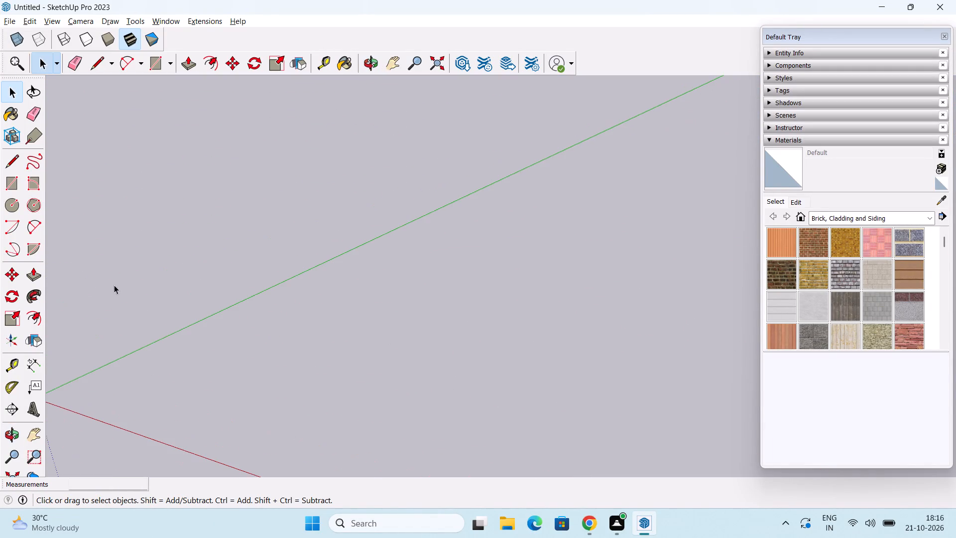
left_click(12, 185)
left_click(247, 380)
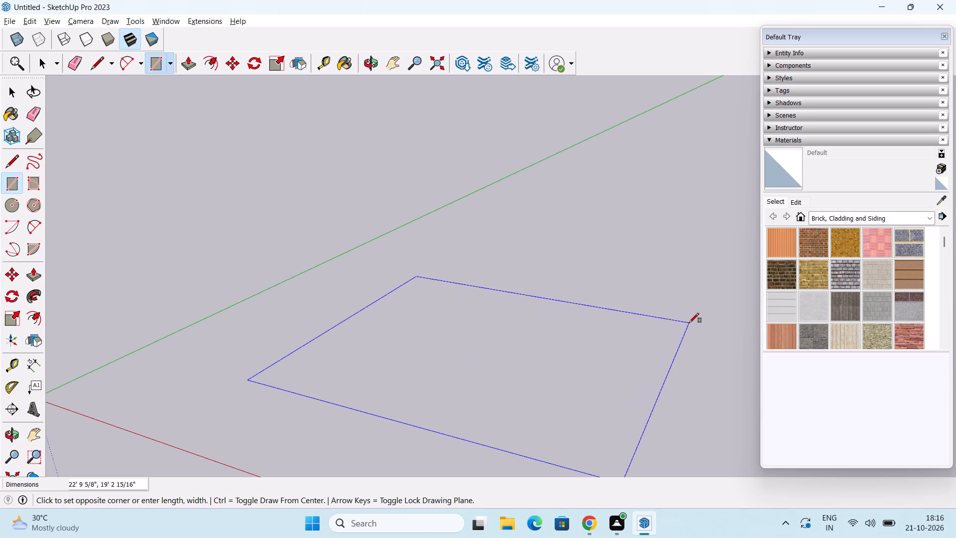
type("15'")
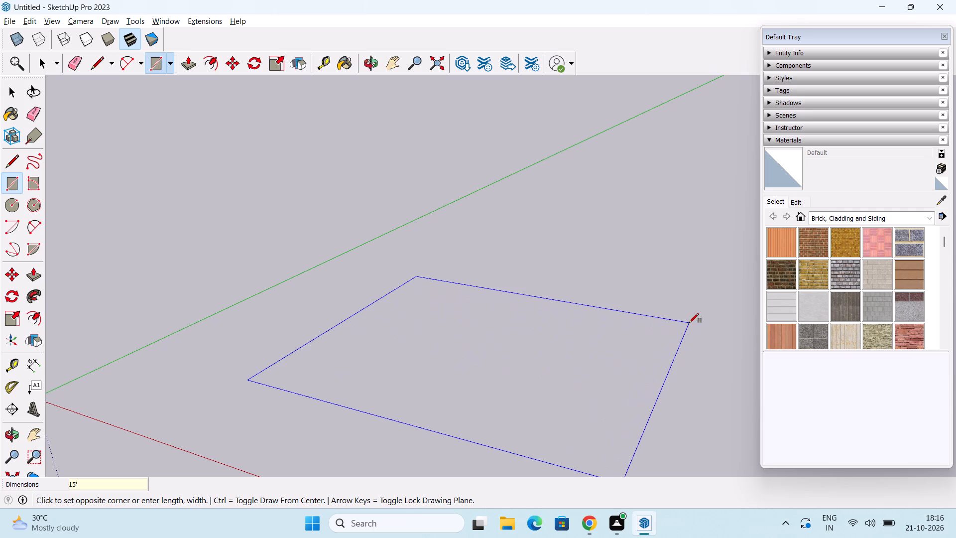
key("Escape")
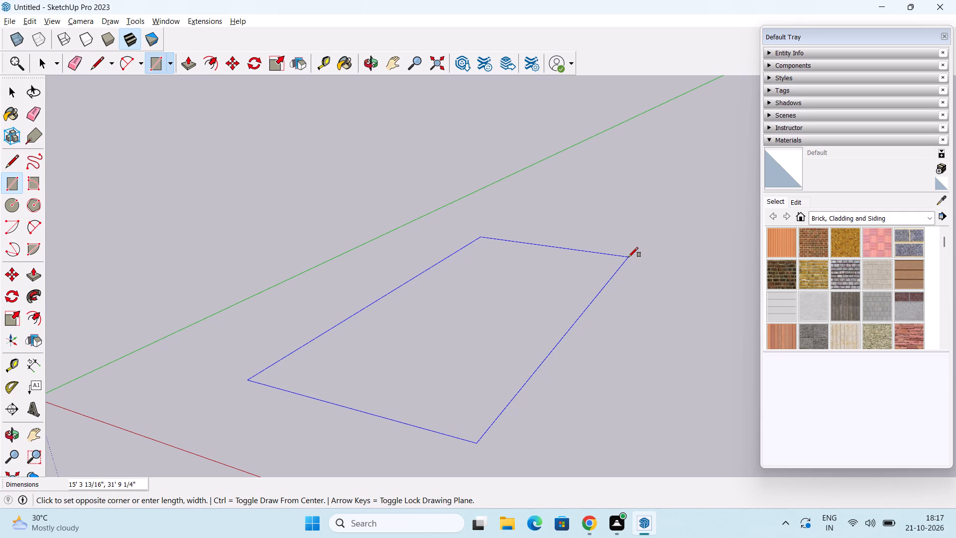
type("12")
key("apostrophe")
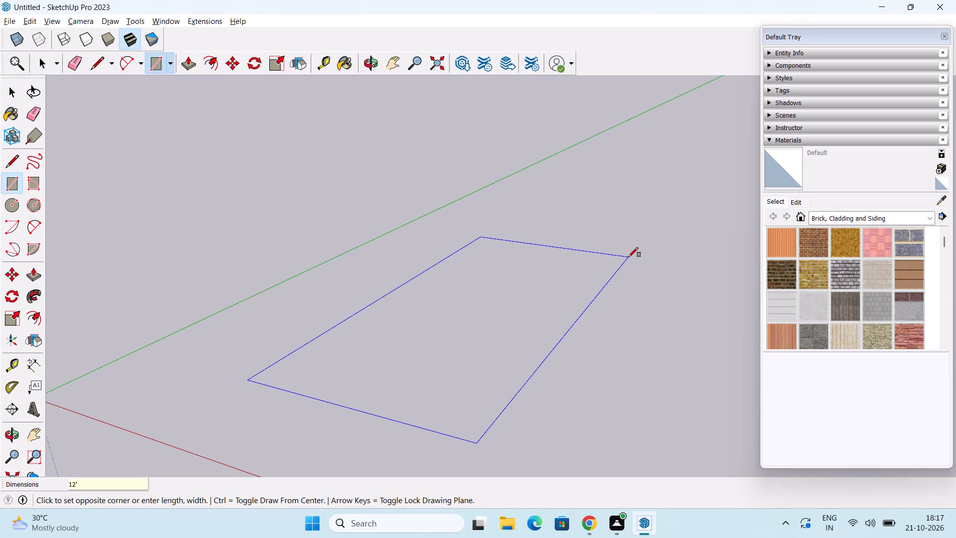
key("comma")
type("15'")
key("Return")
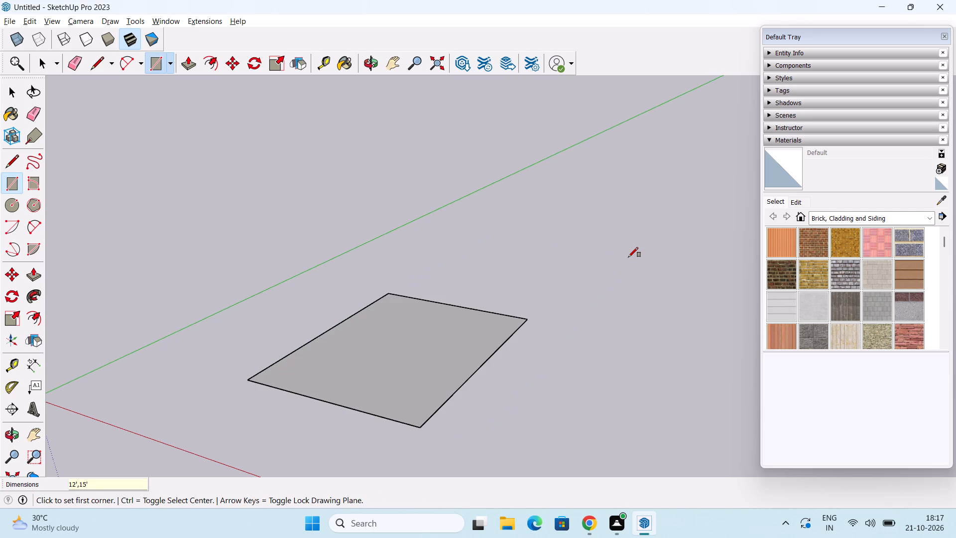
key("space")
Push/Pull the rectangle up 6" to form a floor slab.
middle_click_drag(415, 359, 413, 436)
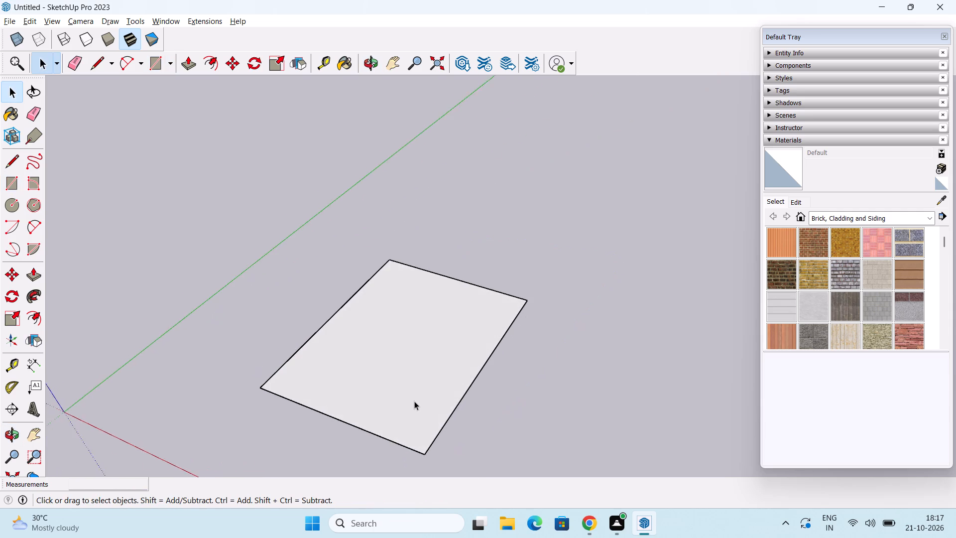
scroll(414, 401, "up", 3)
middle_click_drag(549, 465, 479, 418)
scroll(445, 380, "up", 2)
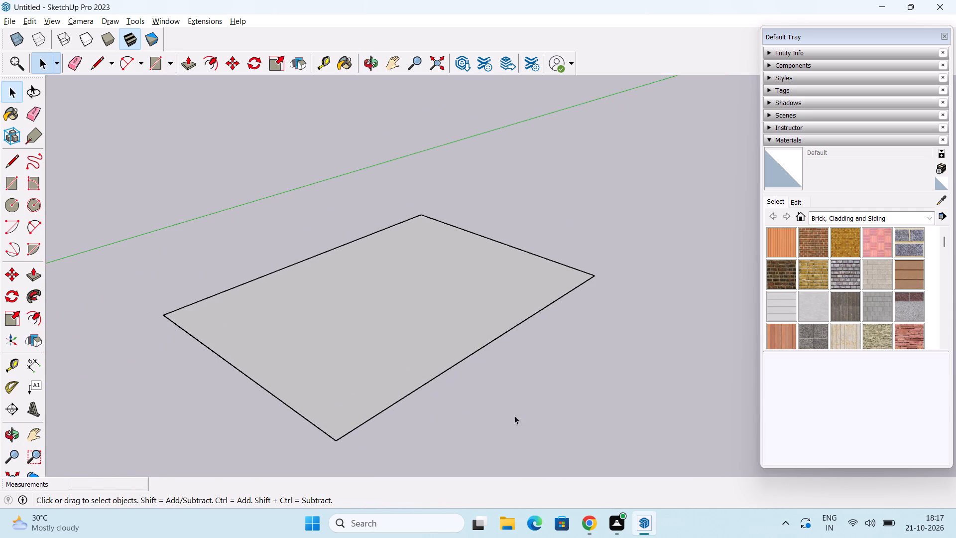
middle_click_drag(522, 414, 511, 402)
middle_click_drag(476, 380, 474, 405)
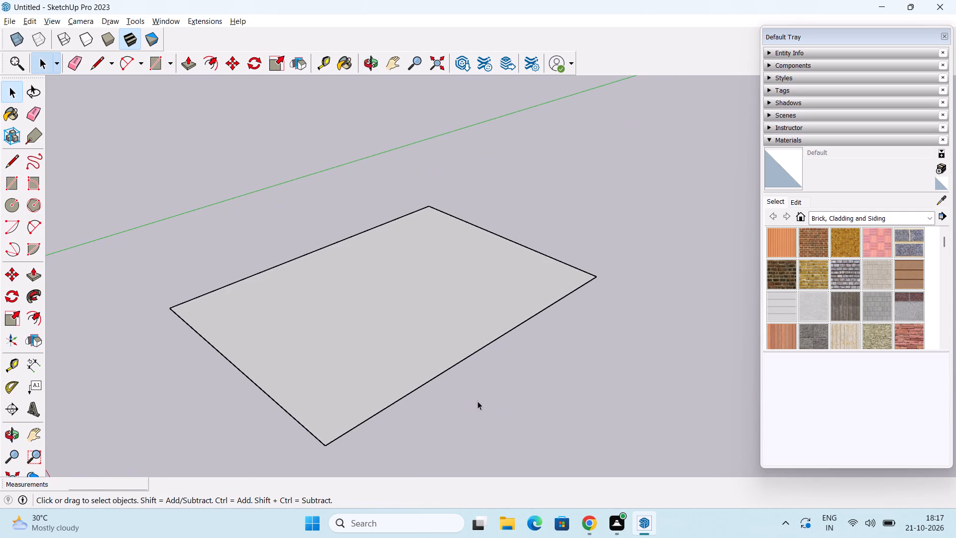
key("p")
left_click(410, 314)
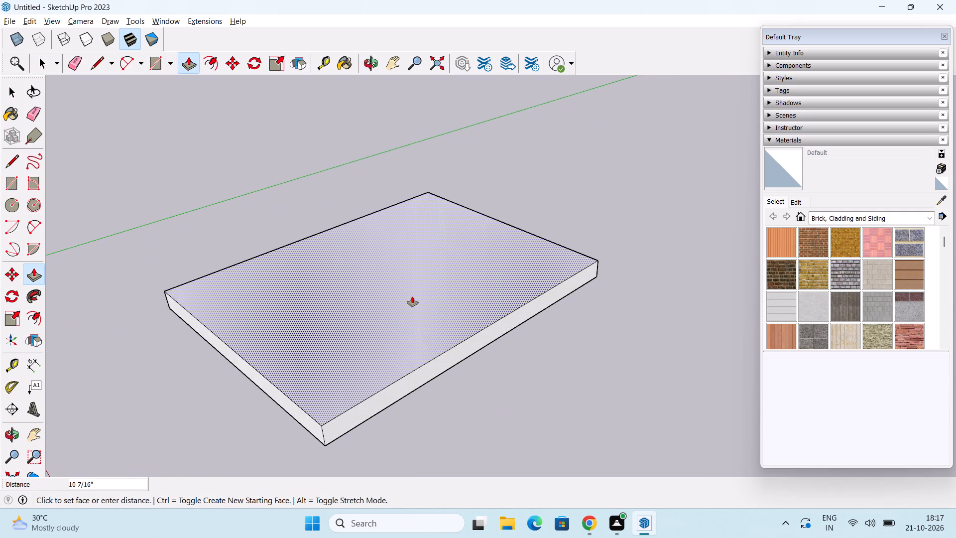
key("6")
key("shift+quotedbl")
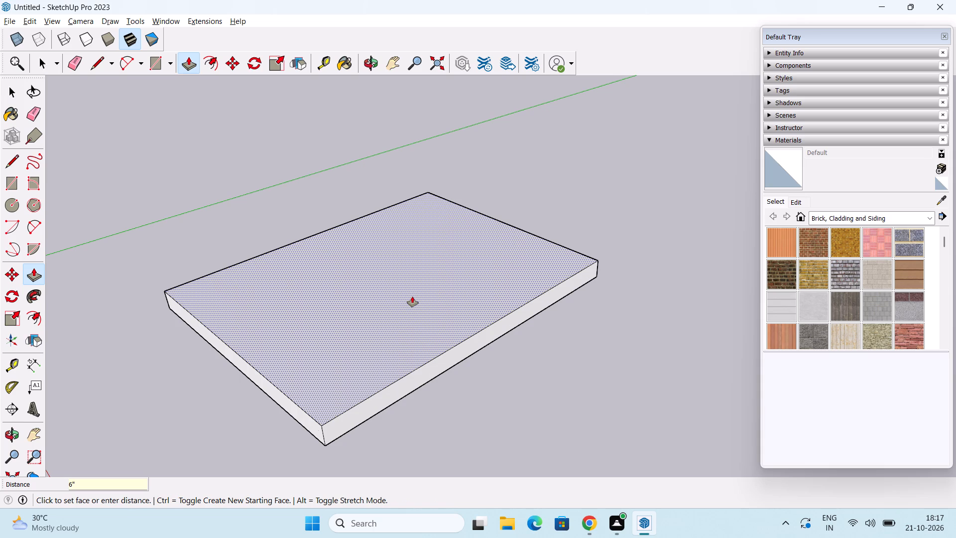
key("Return")
key("space")
Offset the slab's top outline inward by 6" to mark the wall thickness.
middle_click_drag(406, 316, 410, 441)
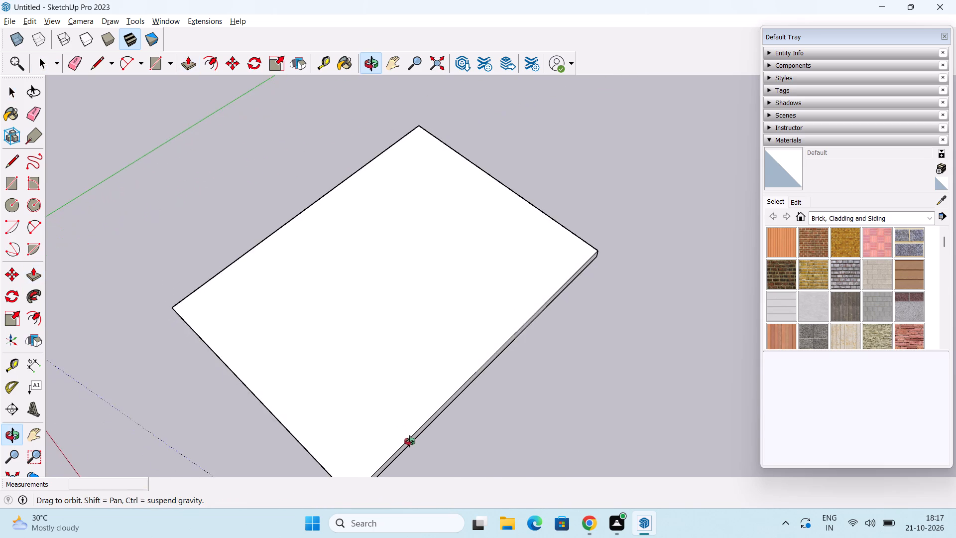
middle_click_drag(410, 441, 374, 423)
left_click(36, 321)
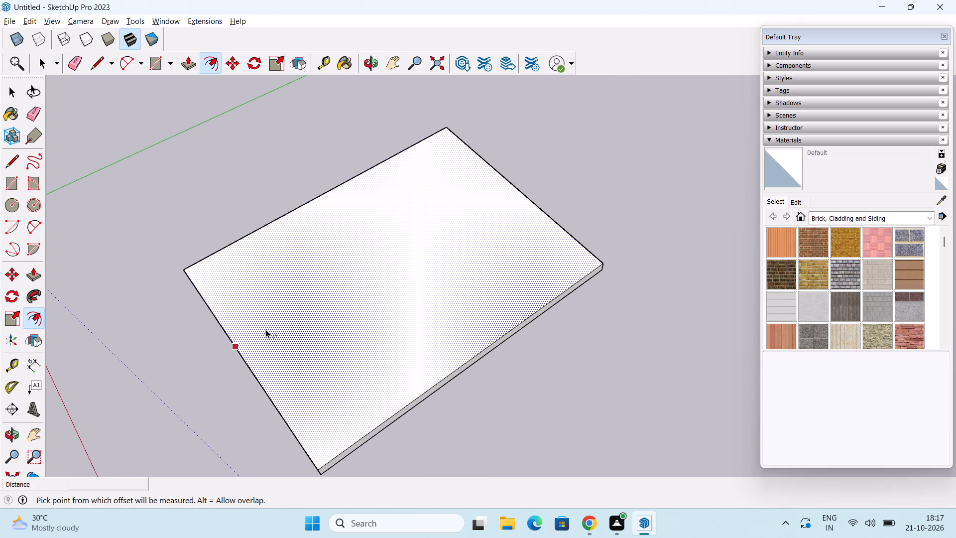
left_click(243, 335)
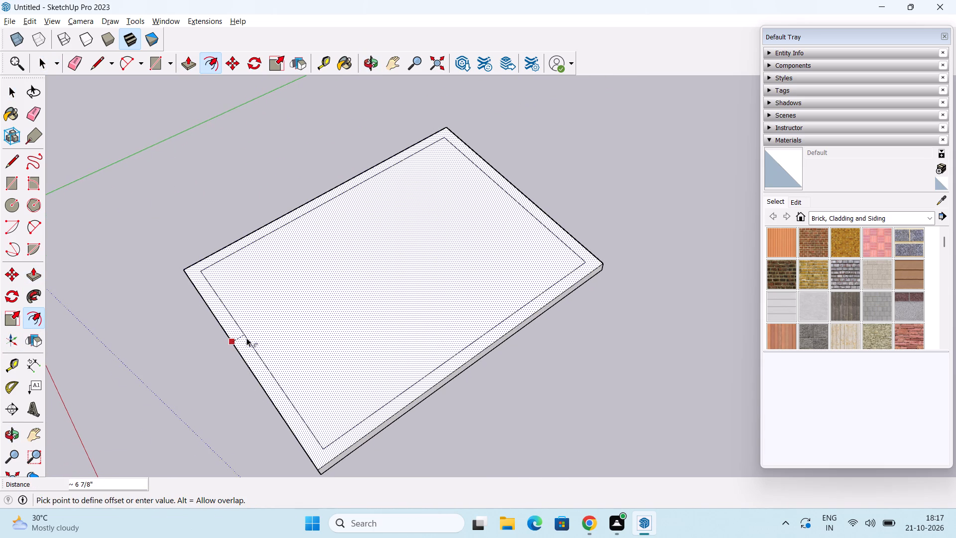
key("6")
key("shift+quotedbl")
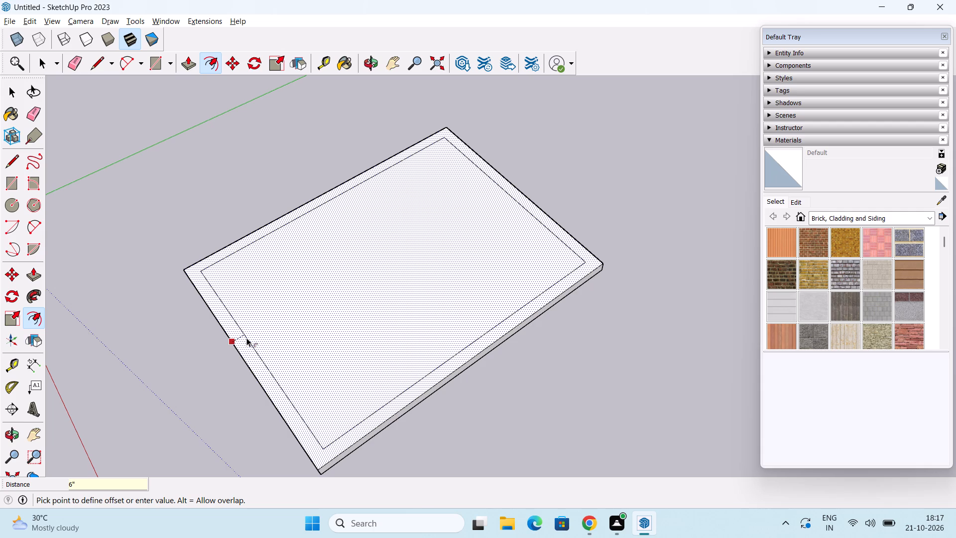
key("Return")
key("b")
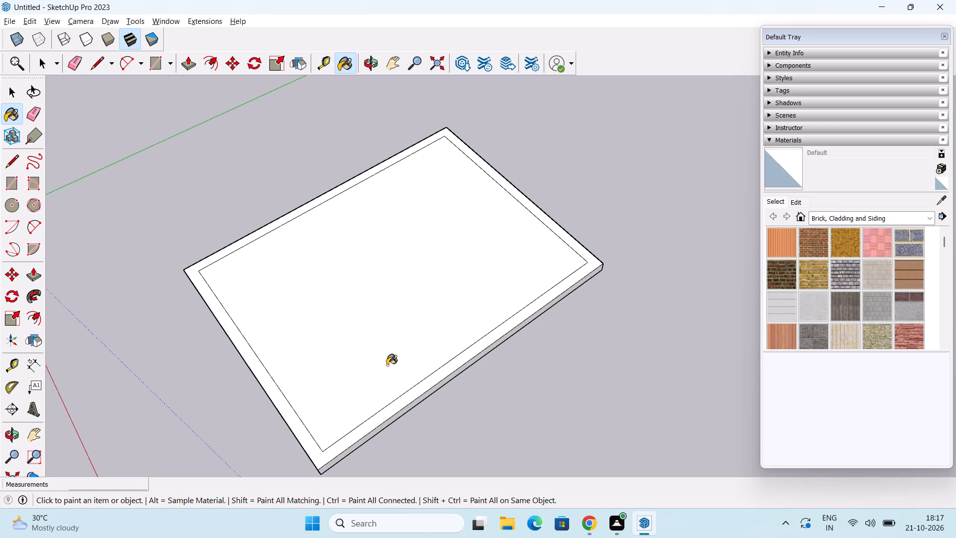
middle_click_drag(268, 325, 313, 273)
key("space")
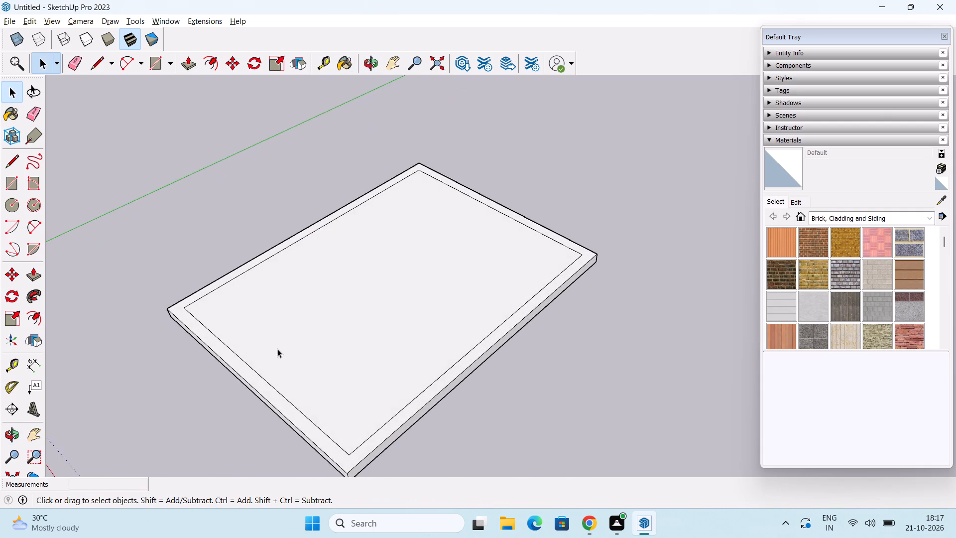
Draw 6" lines from two opposite inner corners to the slab's outer edges, separating the L-shaped strip along the two back sides.
scroll(277, 349, "up", 2)
middle_click_drag(321, 365, 290, 349)
middle_click_drag(291, 376, 268, 384)
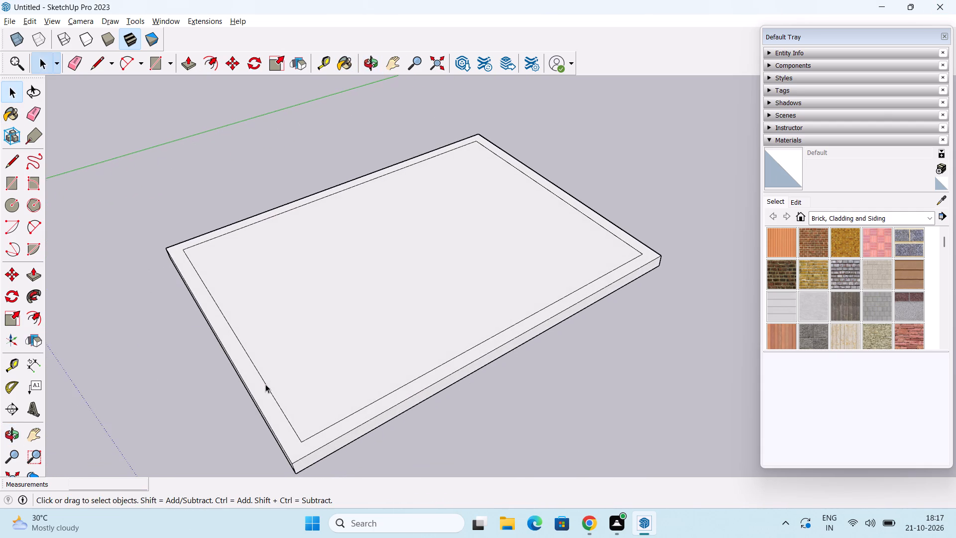
middle_click_drag(243, 386, 253, 413)
key("l")
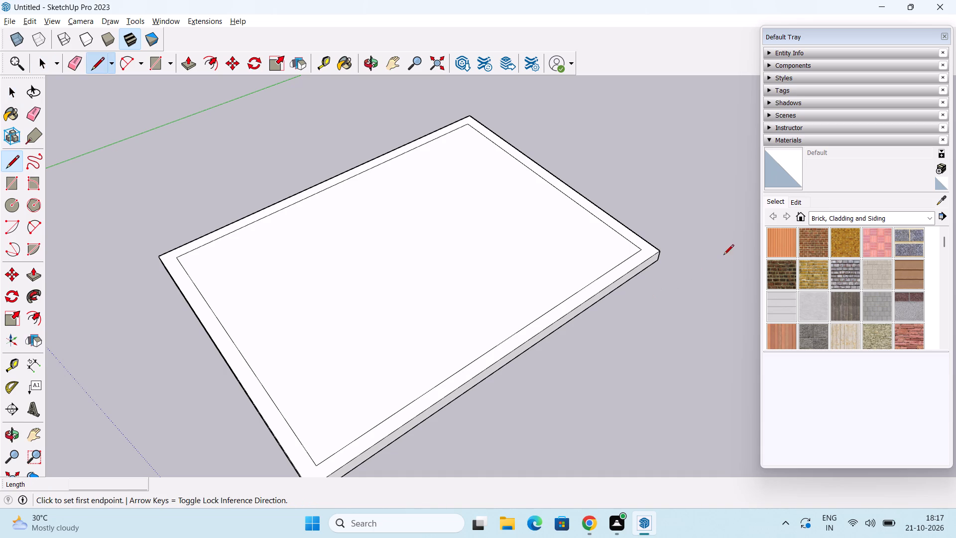
key("Return")
left_click(639, 250)
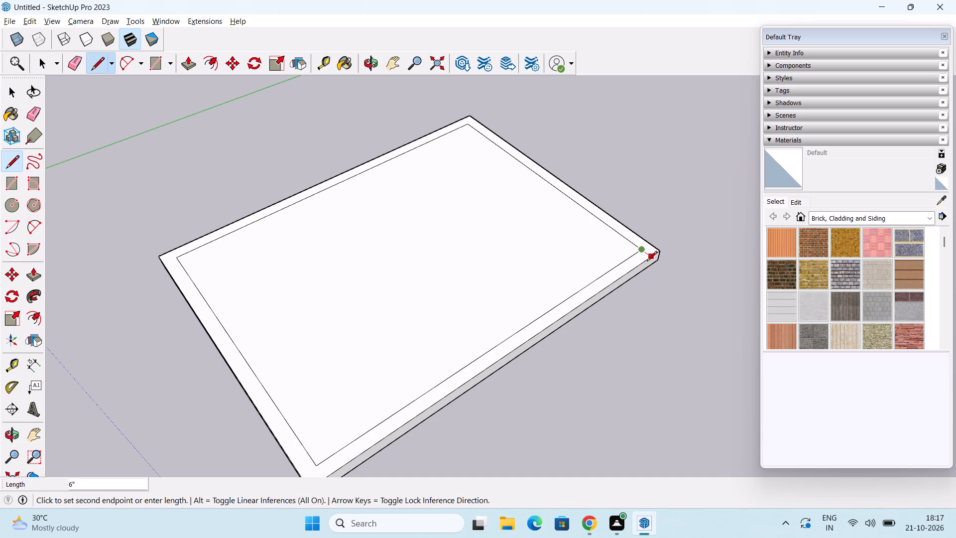
left_click(648, 261)
scroll(210, 284, "up", 3)
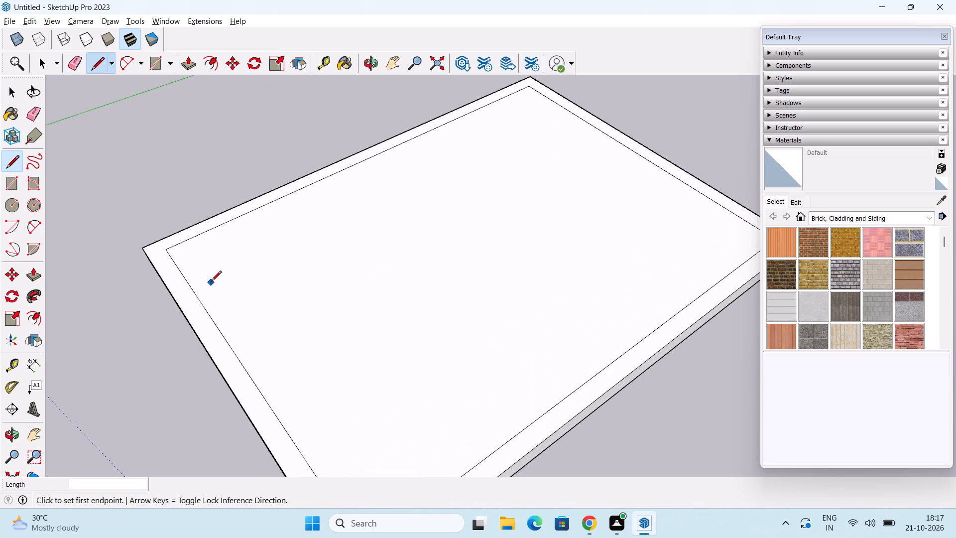
left_click(167, 250)
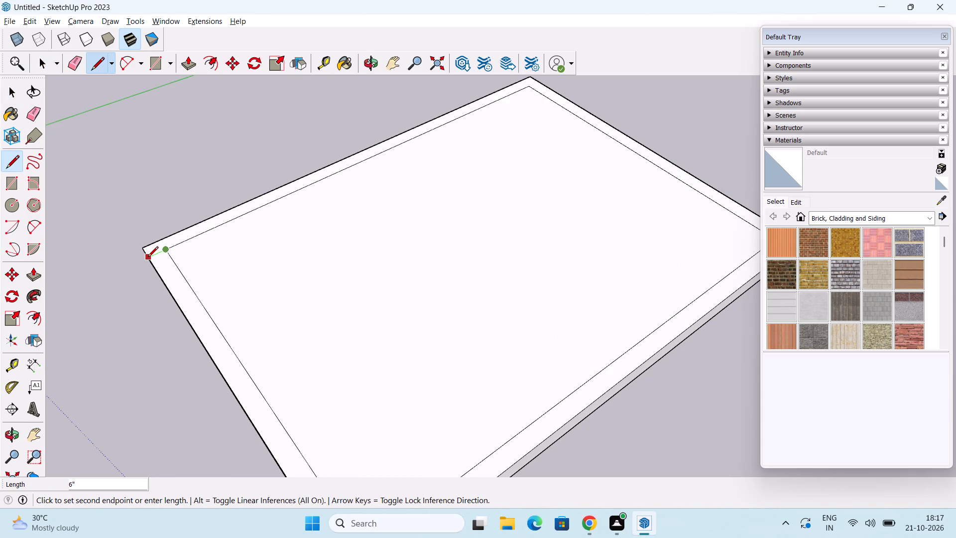
left_click(148, 258)
key("space")
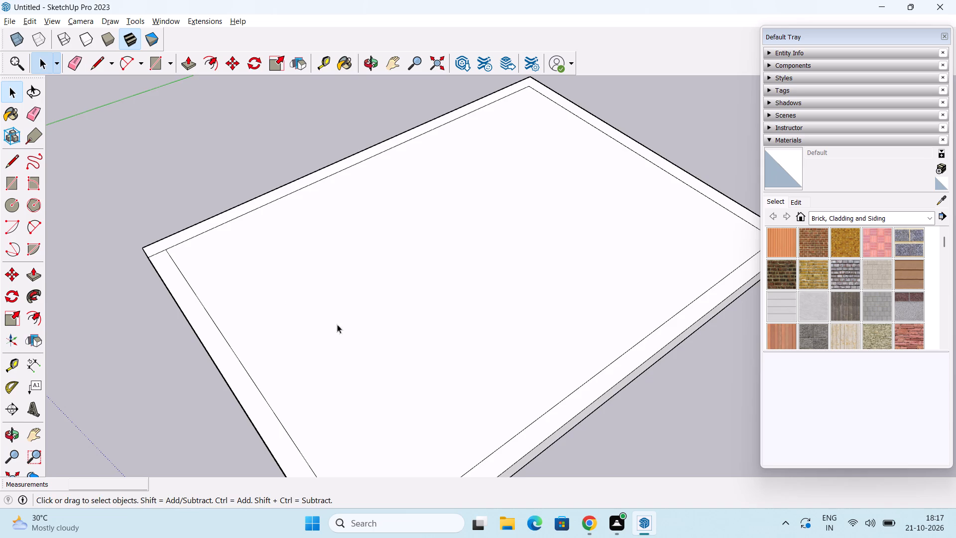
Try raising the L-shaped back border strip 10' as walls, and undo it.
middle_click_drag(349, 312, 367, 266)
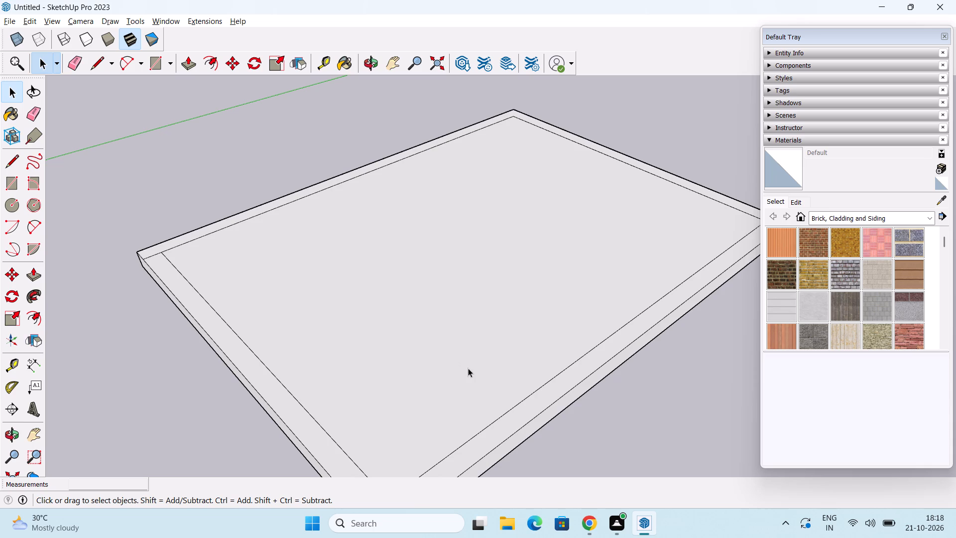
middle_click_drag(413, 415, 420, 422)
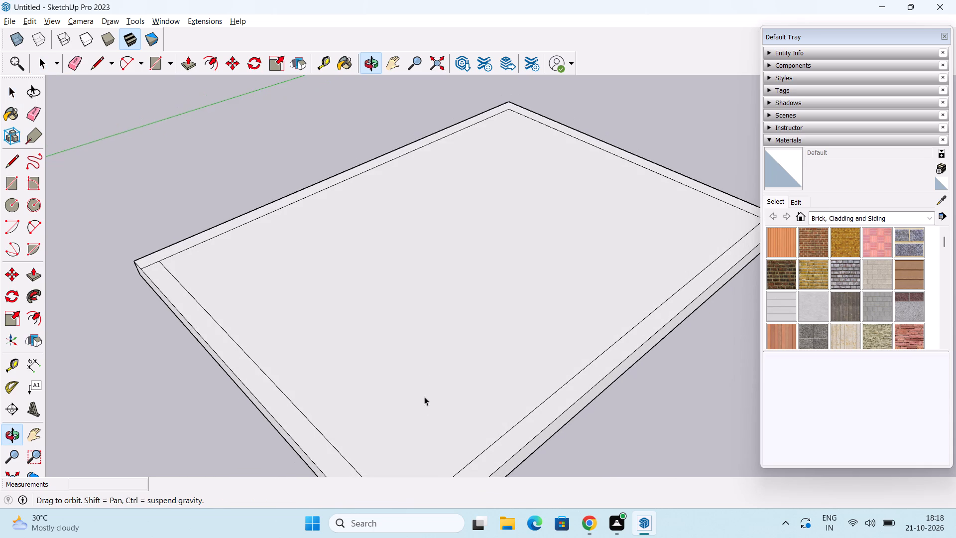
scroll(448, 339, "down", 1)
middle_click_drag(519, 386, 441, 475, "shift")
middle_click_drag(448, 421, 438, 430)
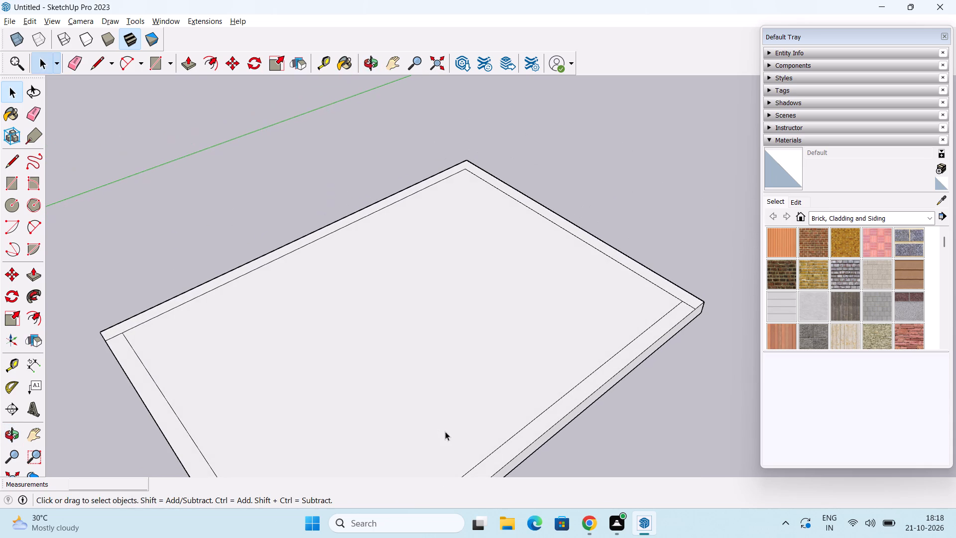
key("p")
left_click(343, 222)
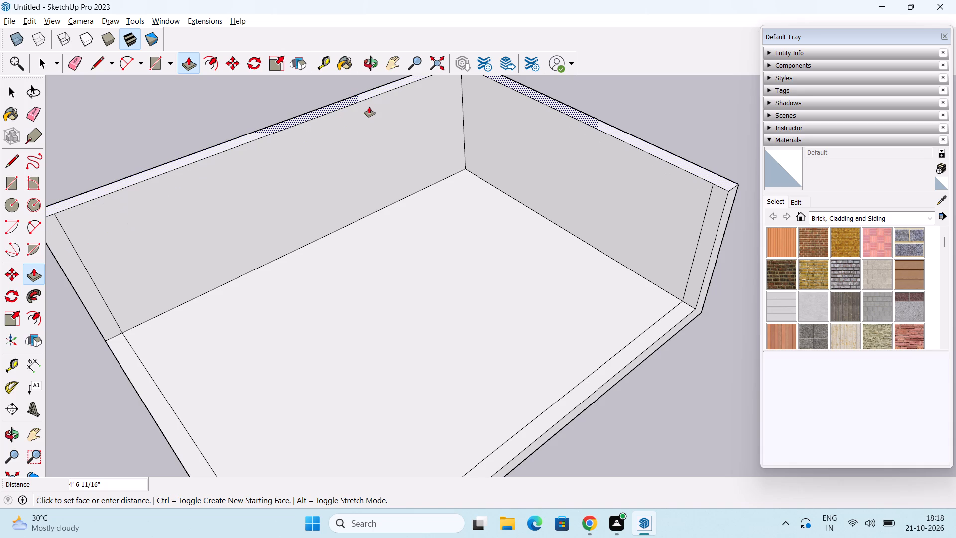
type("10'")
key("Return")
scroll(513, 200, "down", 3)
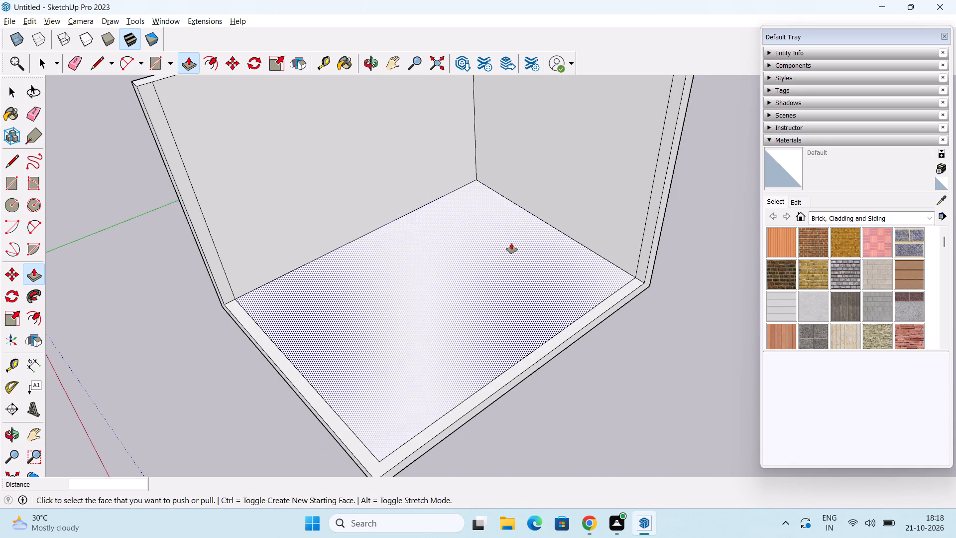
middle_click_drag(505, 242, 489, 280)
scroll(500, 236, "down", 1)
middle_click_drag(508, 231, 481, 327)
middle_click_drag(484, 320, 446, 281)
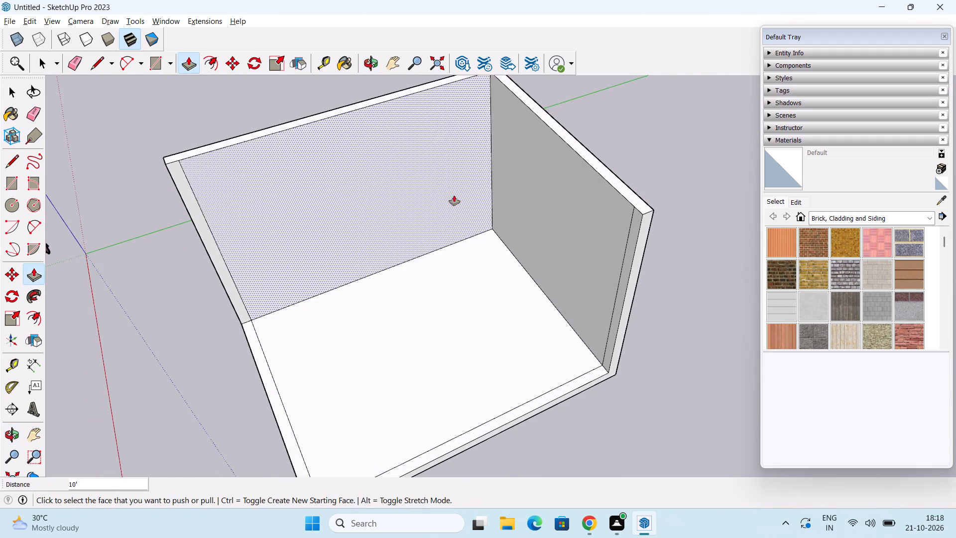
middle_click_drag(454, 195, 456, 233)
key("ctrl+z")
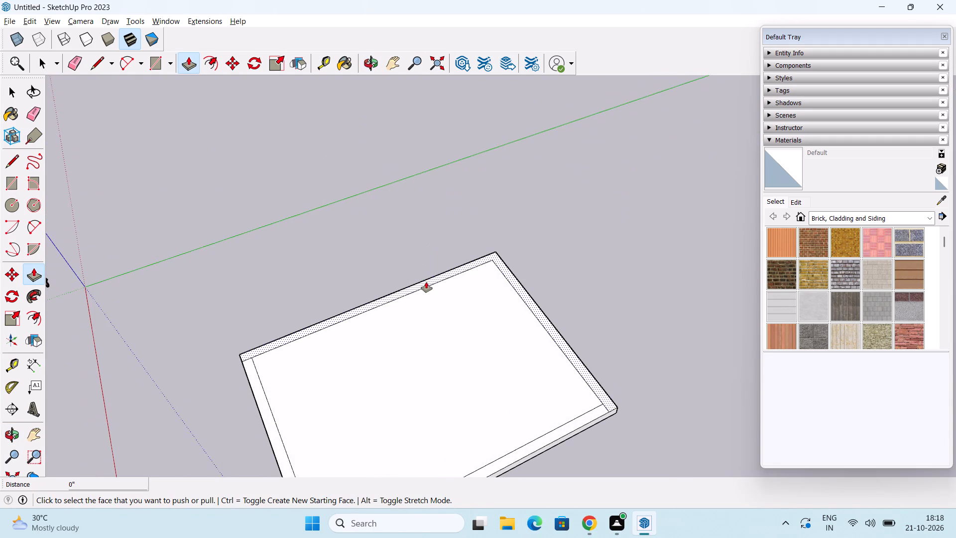
Push/Pull the L-shaped back border strip up 8' to form two adjoining walls.
left_click(426, 282)
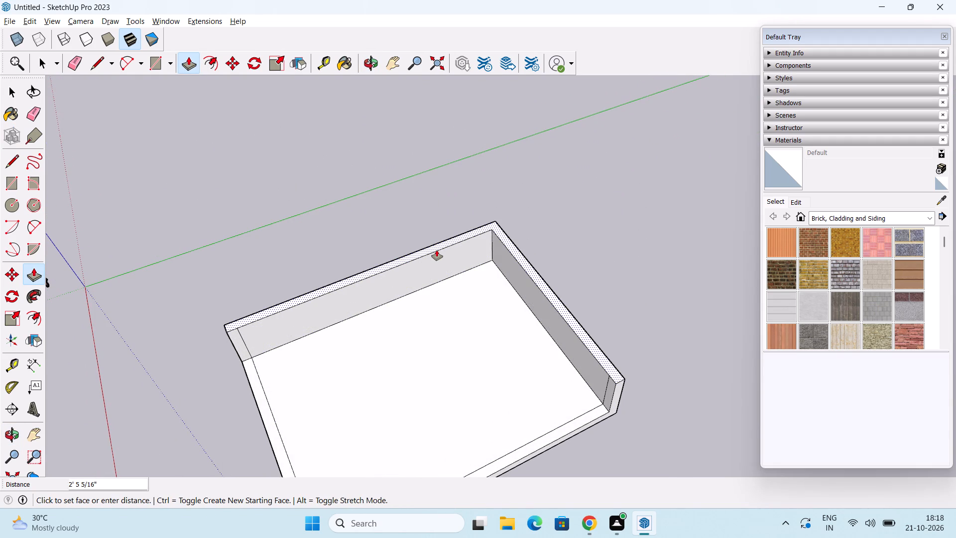
type("8'")
key("Return")
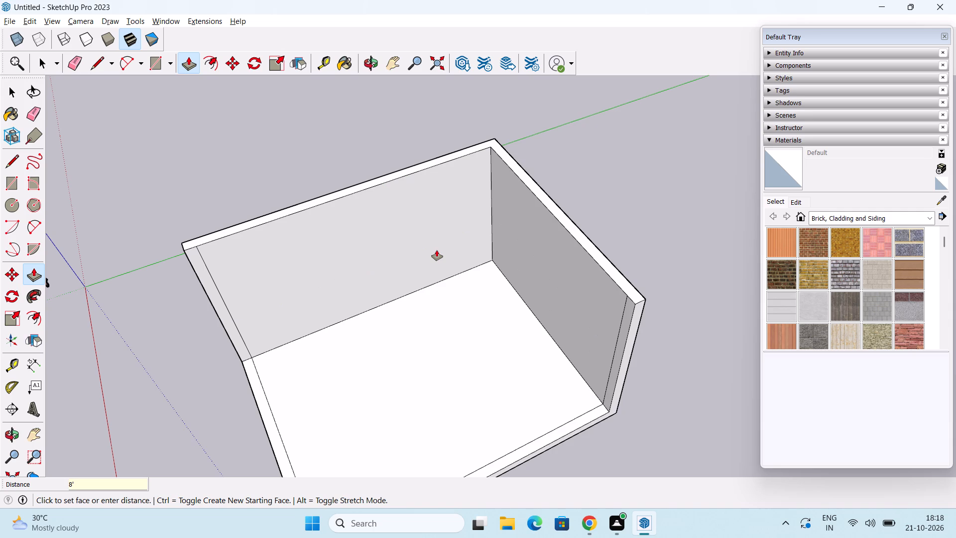
middle_click_drag(502, 320, 479, 334)
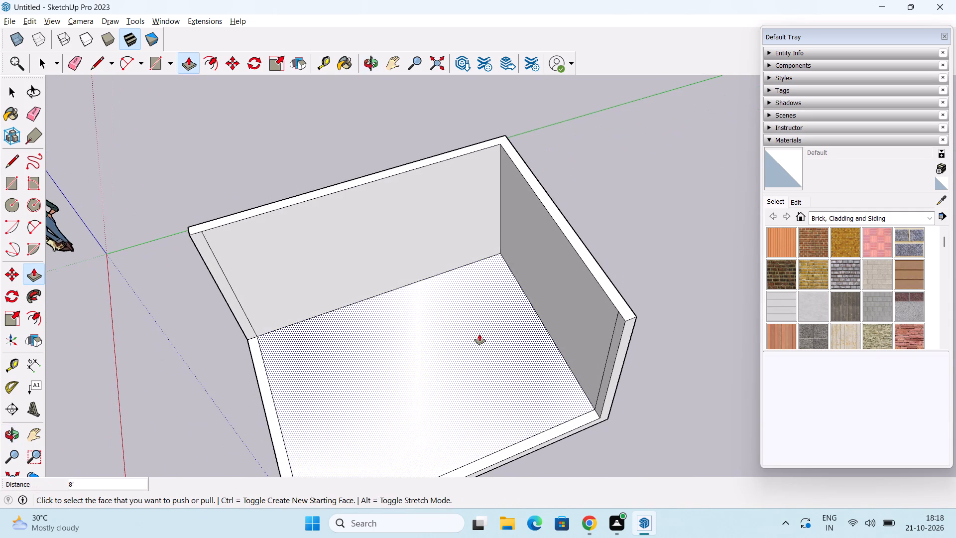
Undo the 8' wall extrusion and Push/Pull the L-shaped back border strip up 10' instead.
key("ctrl+z")
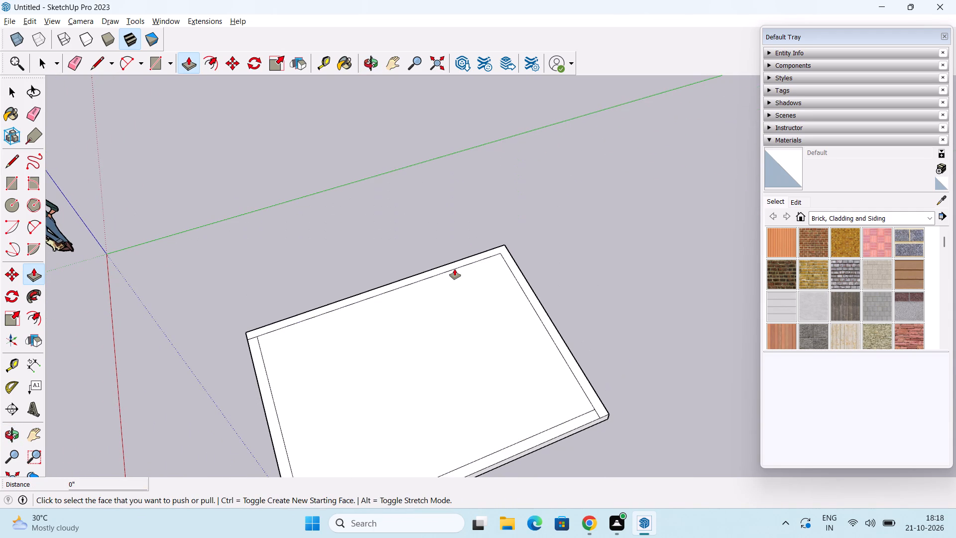
key("ctrl+z")
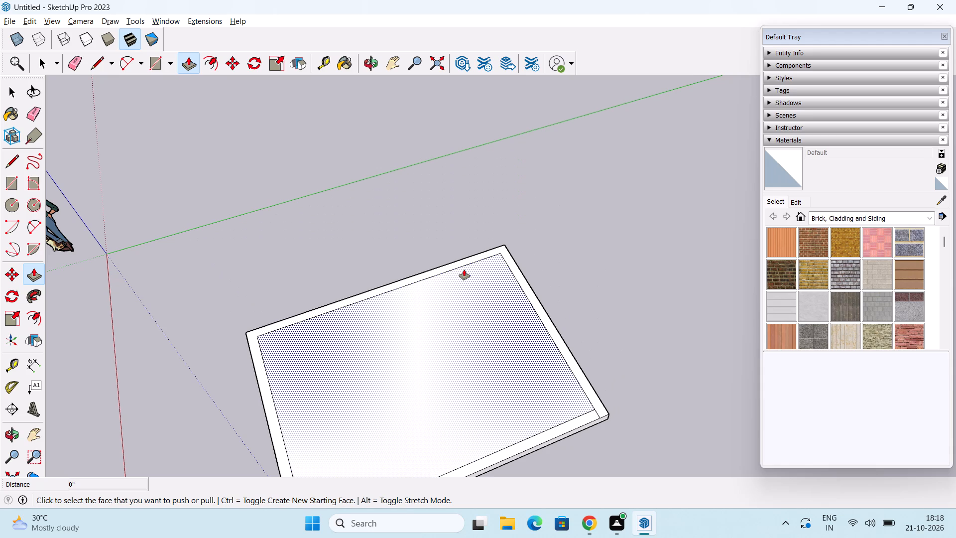
key("ctrl+y")
left_click(375, 291)
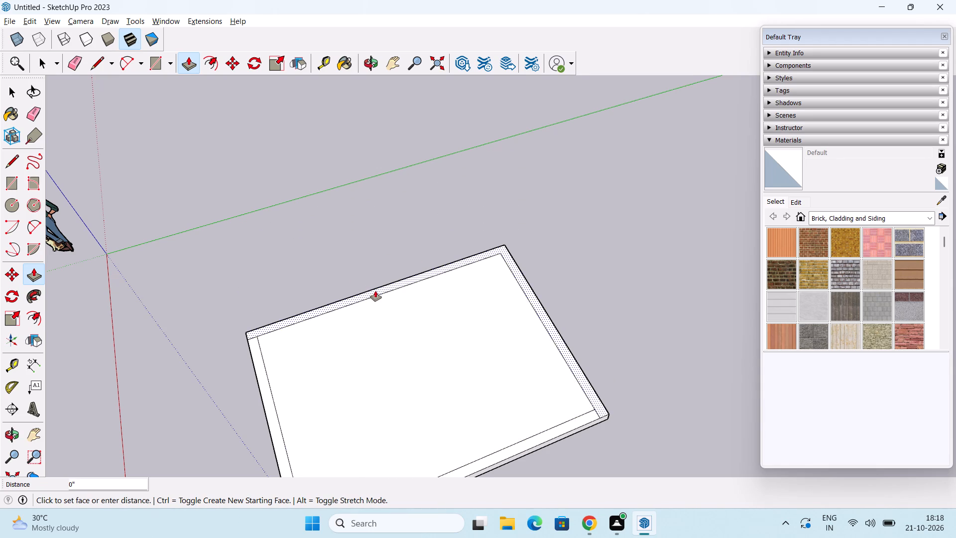
type("10'")
key("Return")
key("space")
Copy the long back wall's inner bottom edge 4" up the wall face to mark a skirting line.
middle_click_drag(418, 329, 481, 229)
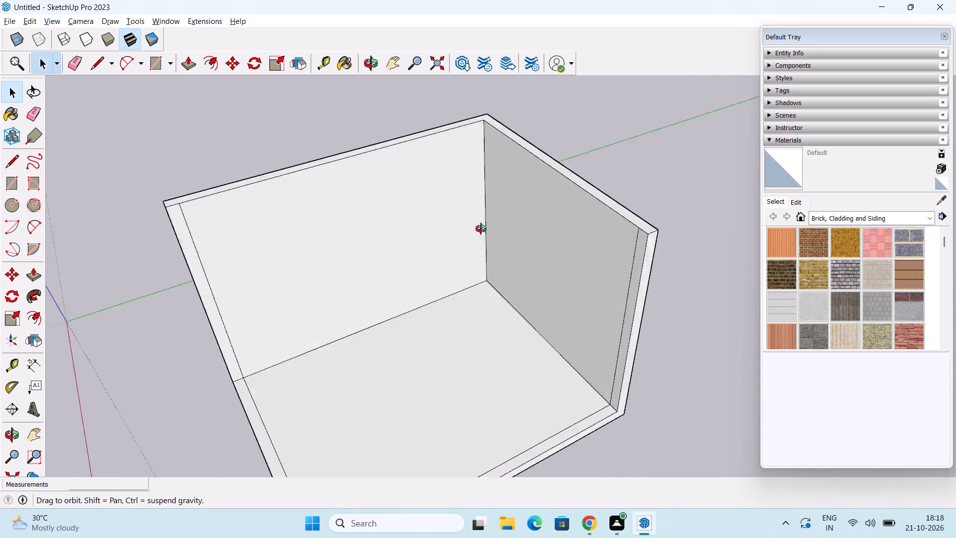
middle_click_drag(481, 229, 454, 193)
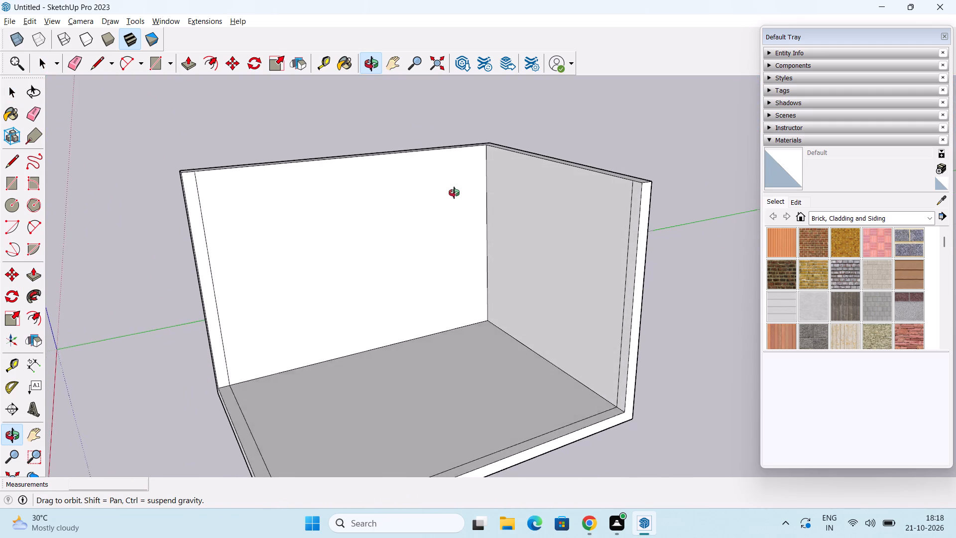
middle_click_drag(454, 193, 451, 212)
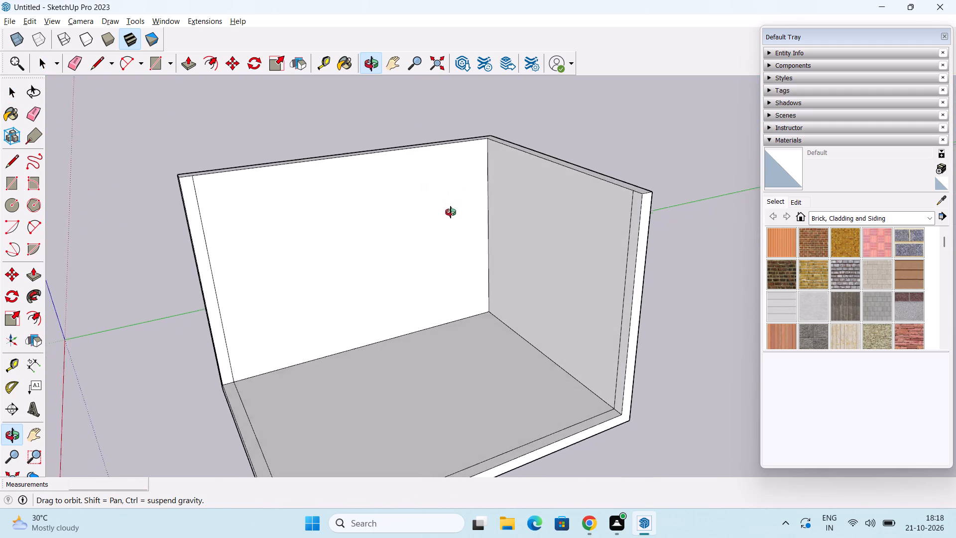
middle_click_drag(451, 212, 448, 218)
middle_click_drag(371, 340, 346, 332, "shift")
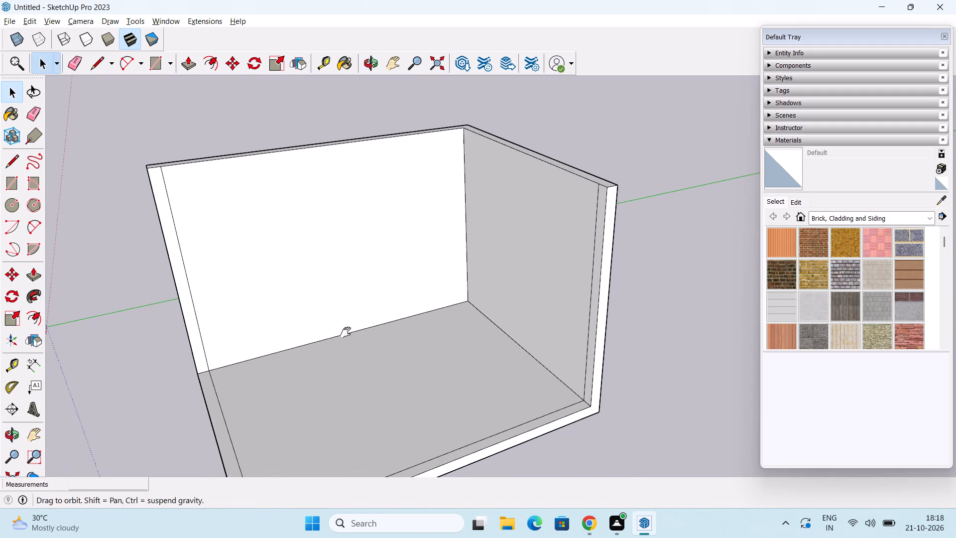
middle_click_drag(346, 332, 345, 332, "shift")
middle_click_drag(326, 351, 326, 321, "shift")
middle_click_drag(321, 316, 309, 325)
middle_click_drag(249, 308, 257, 317)
left_click(280, 318)
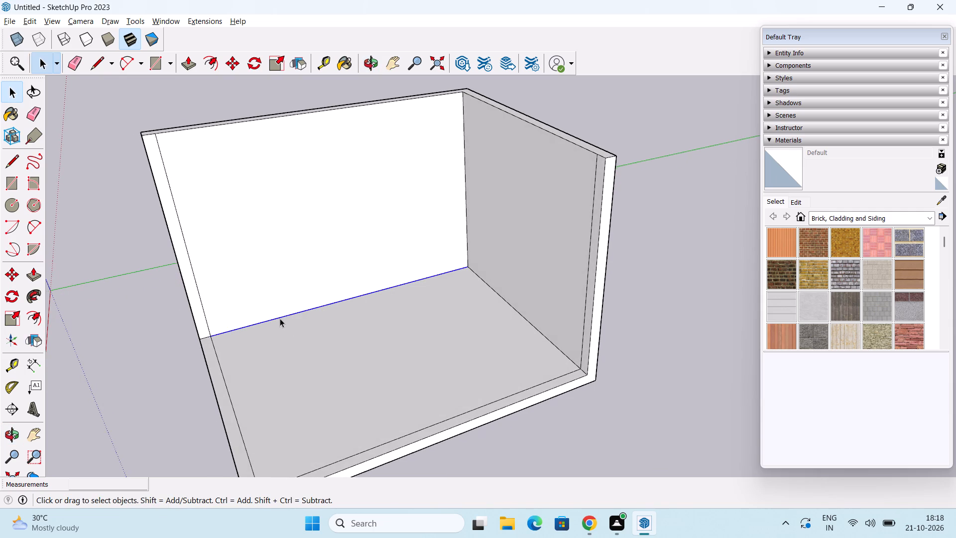
key("m")
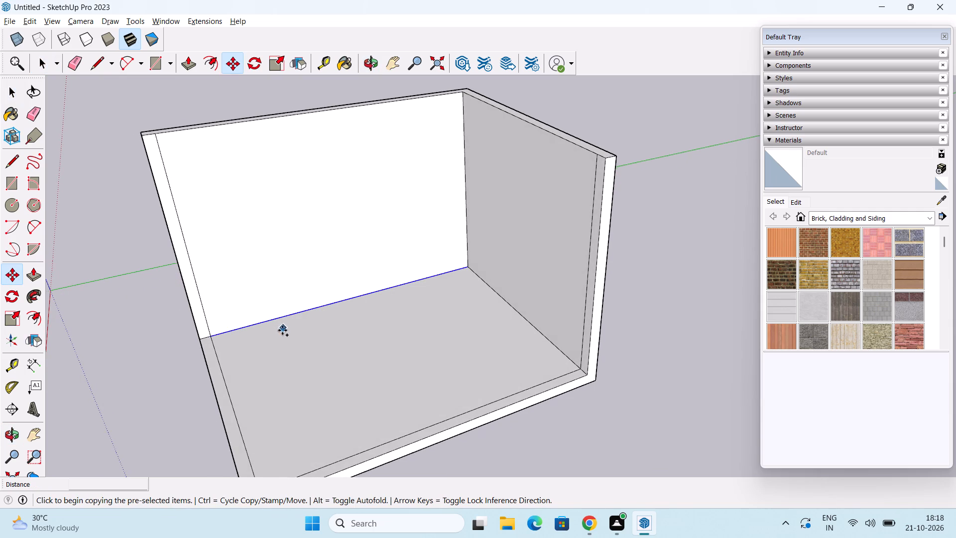
scroll(274, 339, "up", 2)
left_click(197, 334)
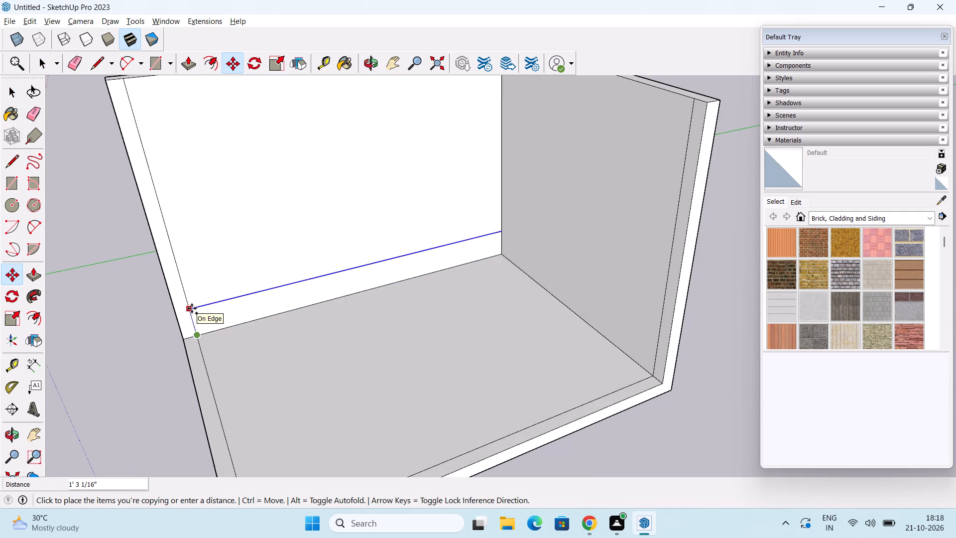
key("4")
key("shift+quotedbl")
key("Return")
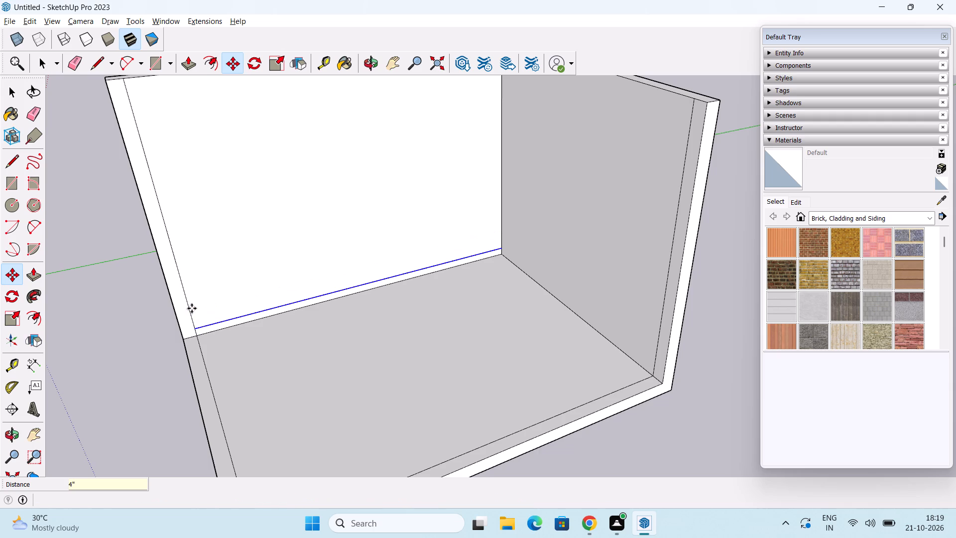
key("space")
Draw an 11' line across the shorter wall's inner face, continuing the 4" high line from the inside corner to the face's far vertical edge.
middle_click_drag(335, 380, 319, 329, "shift")
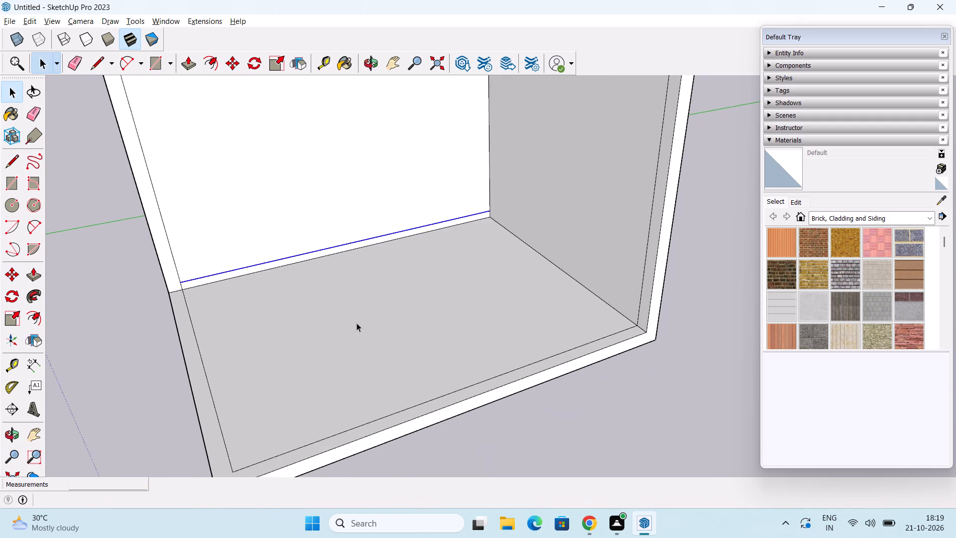
middle_click_drag(376, 312, 397, 311)
key("l")
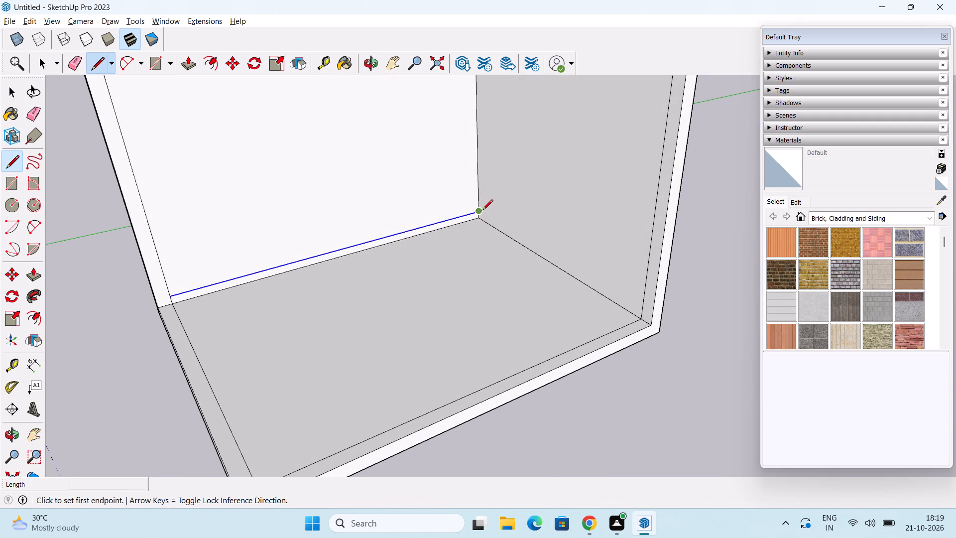
left_click(481, 210)
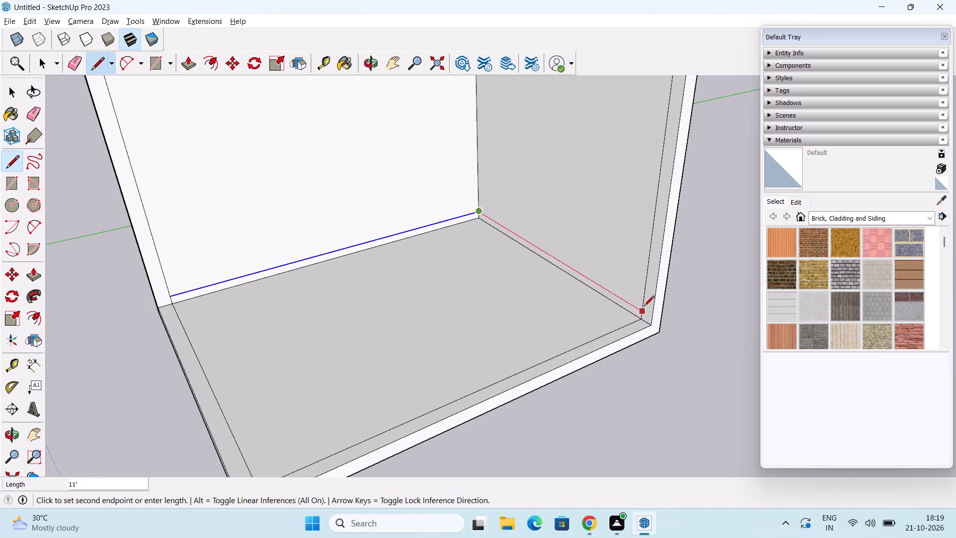
scroll(641, 314, "up", 2)
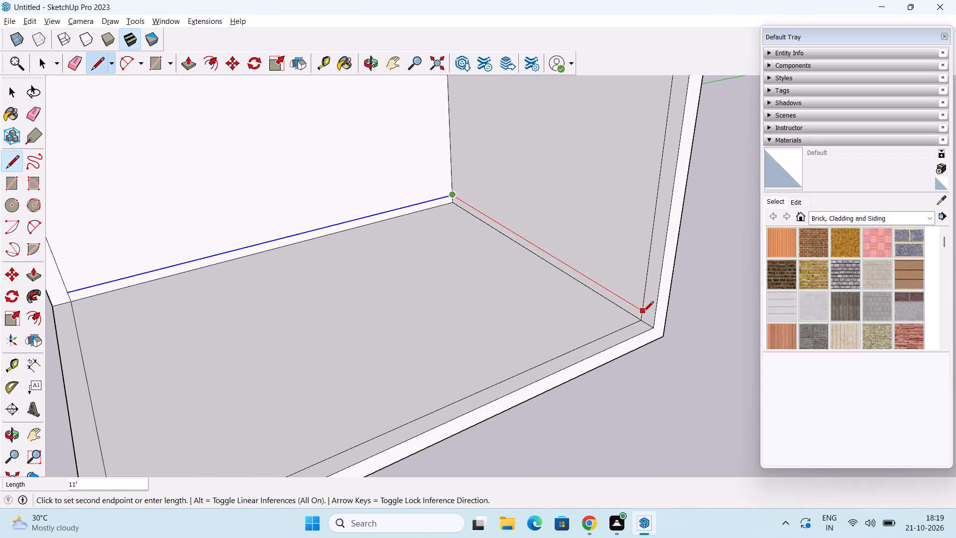
left_click(644, 312)
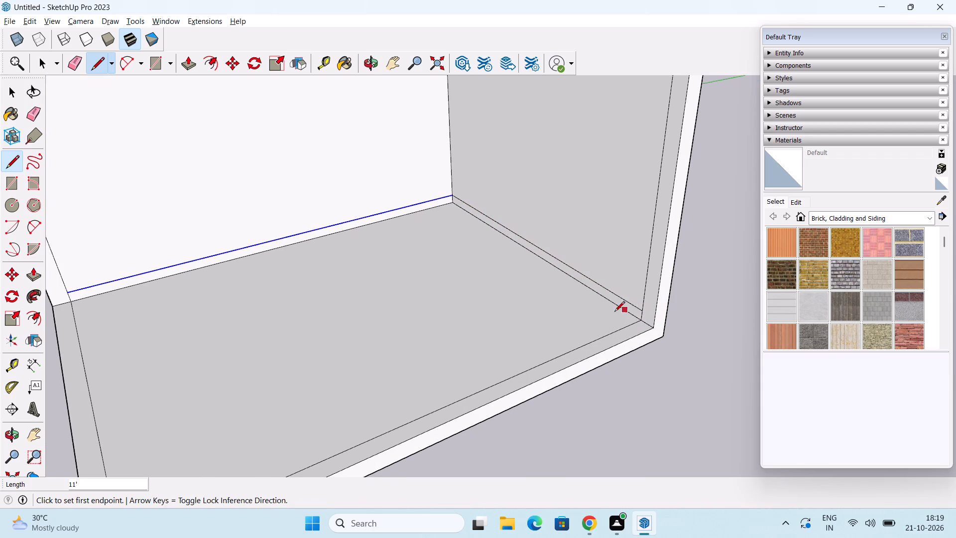
key("space")
scroll(560, 268, "down", 3)
left_click(119, 332)
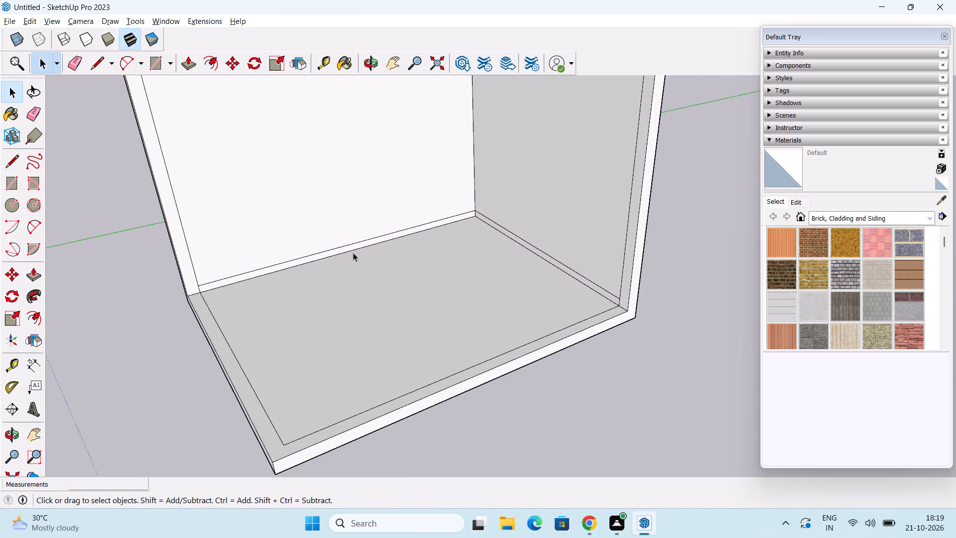
Copy the 4" high line on the long back wall farther up the wall face.
middle_click_drag(353, 253, 355, 293, "shift")
middle_click_drag(368, 295, 373, 287)
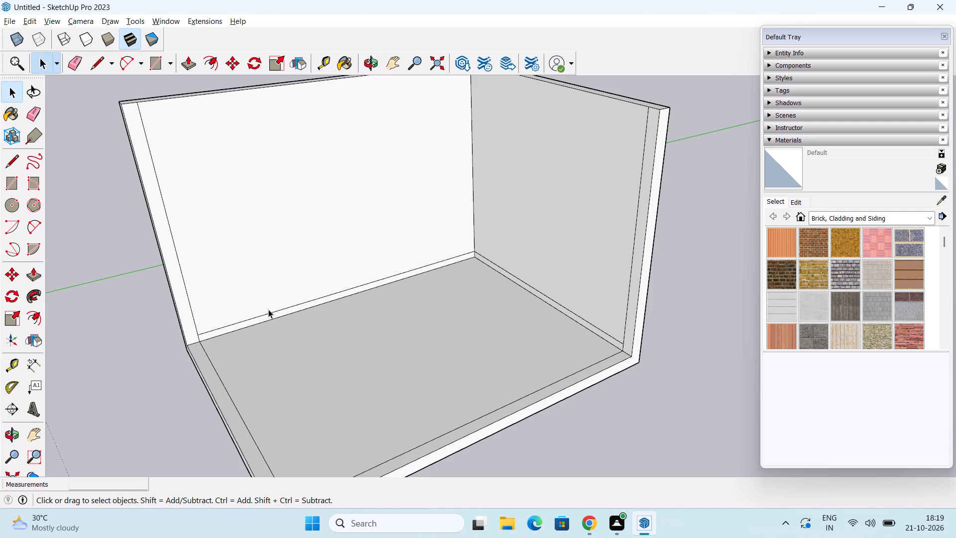
left_click(268, 313)
key("m")
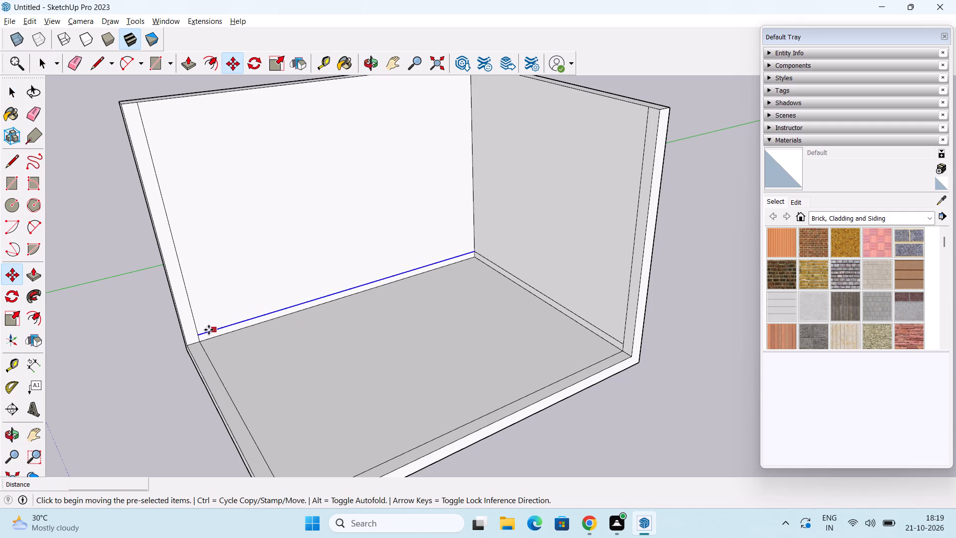
left_click(199, 335)
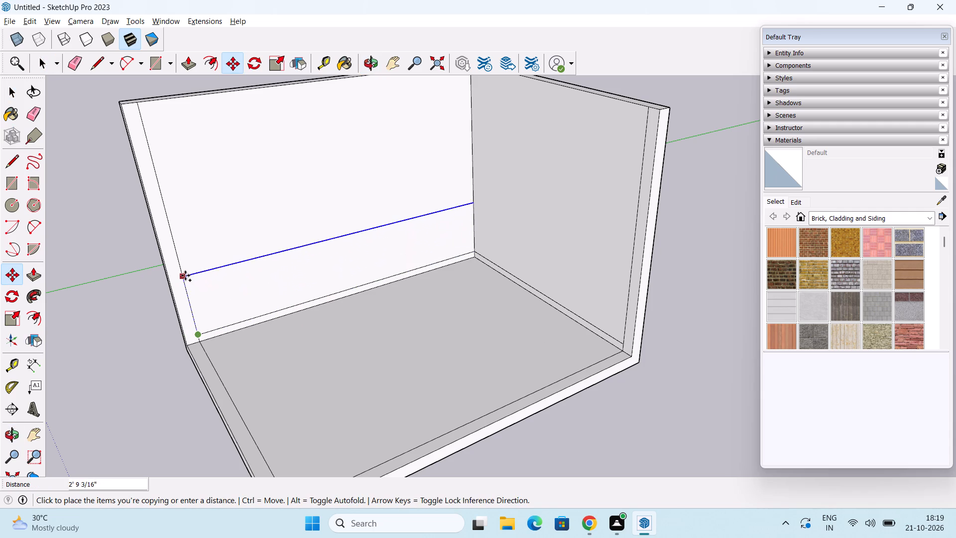
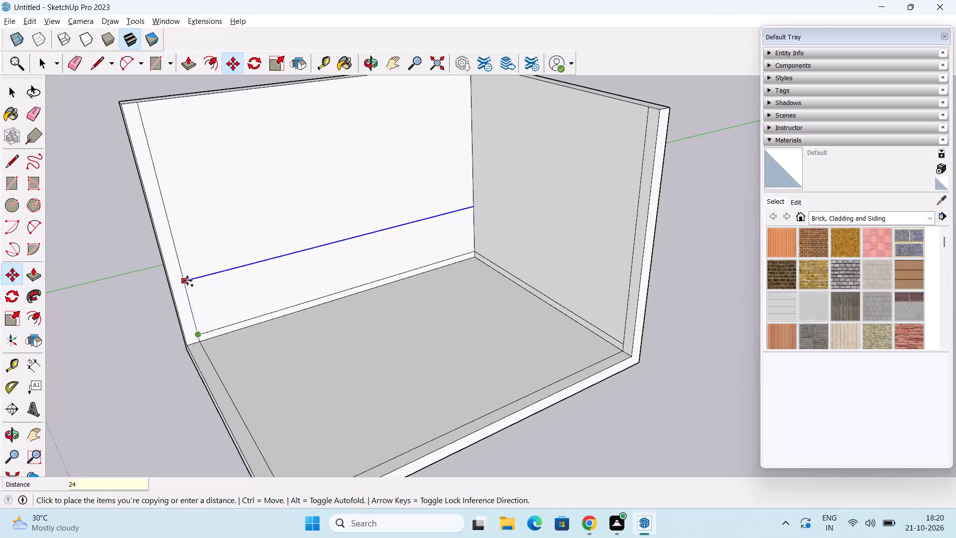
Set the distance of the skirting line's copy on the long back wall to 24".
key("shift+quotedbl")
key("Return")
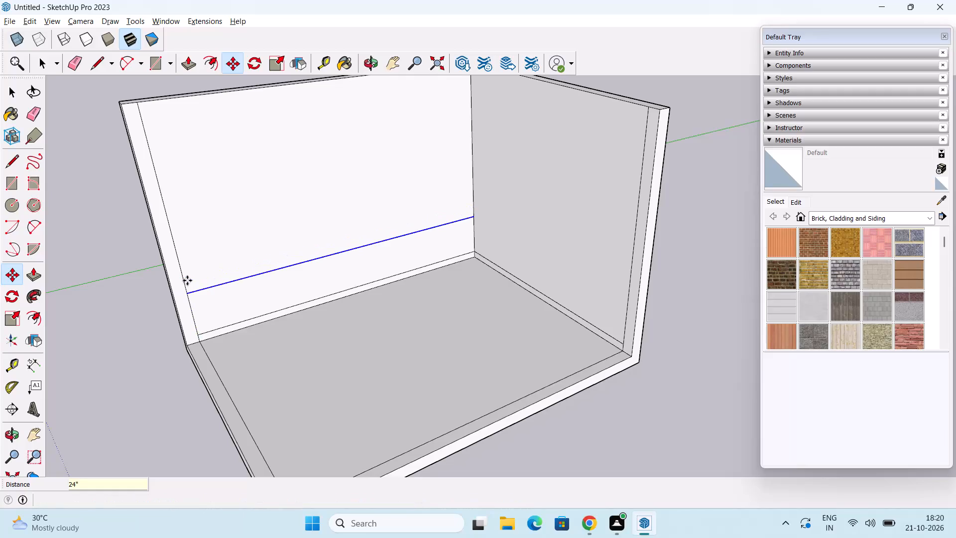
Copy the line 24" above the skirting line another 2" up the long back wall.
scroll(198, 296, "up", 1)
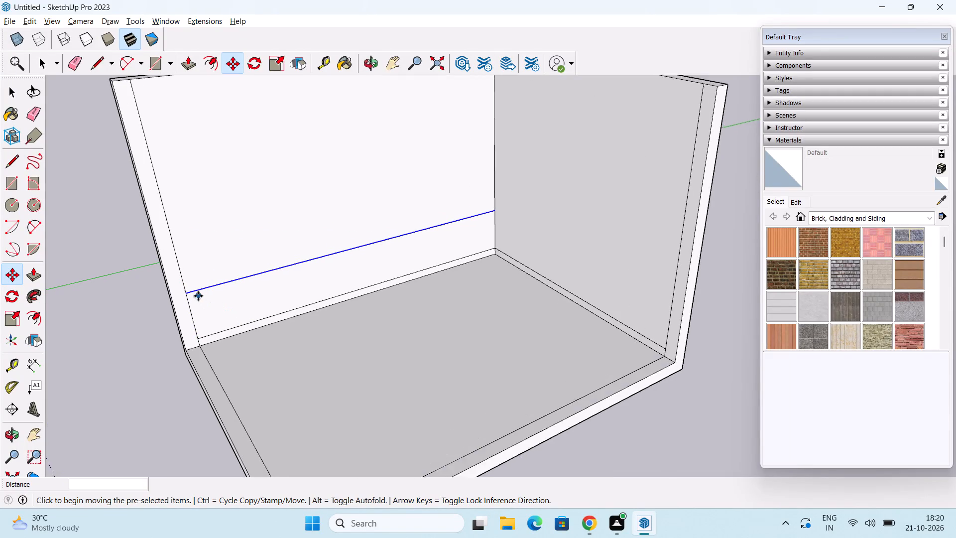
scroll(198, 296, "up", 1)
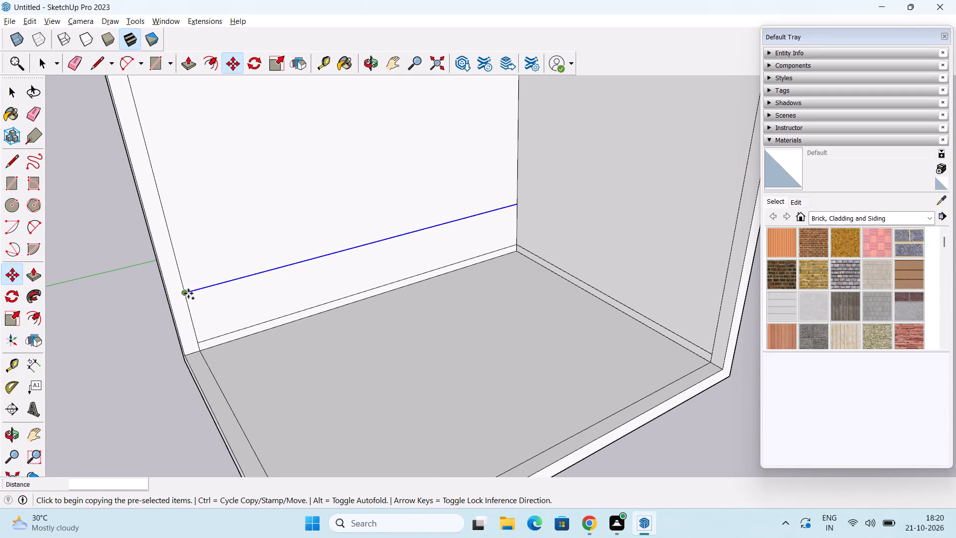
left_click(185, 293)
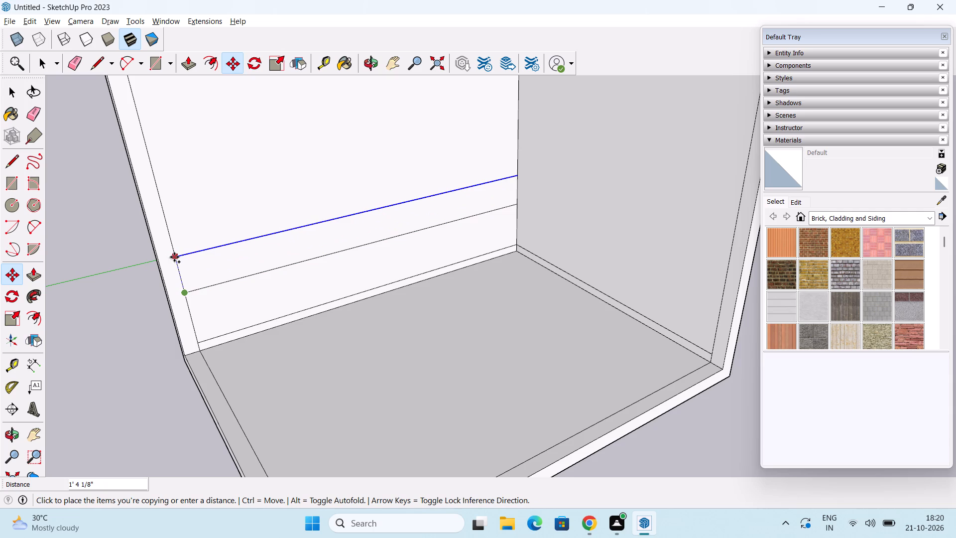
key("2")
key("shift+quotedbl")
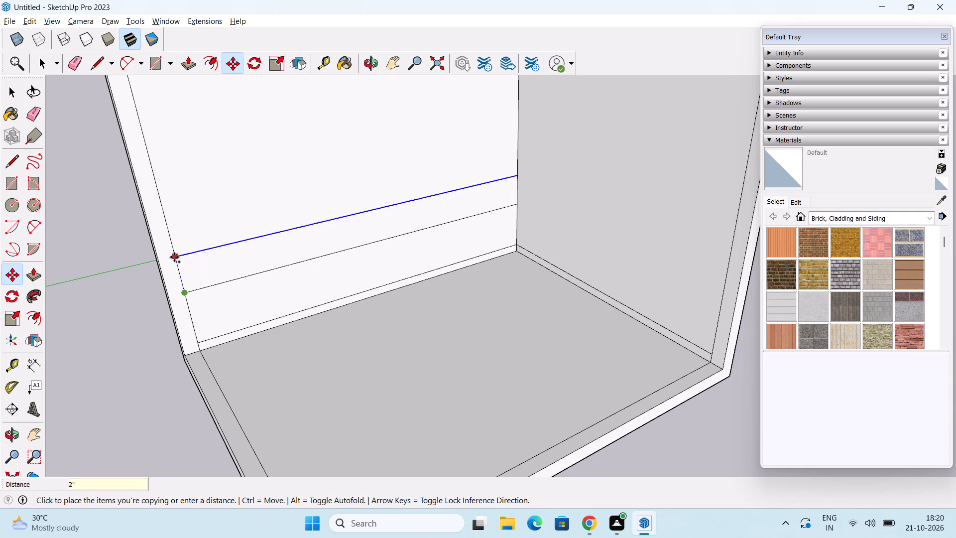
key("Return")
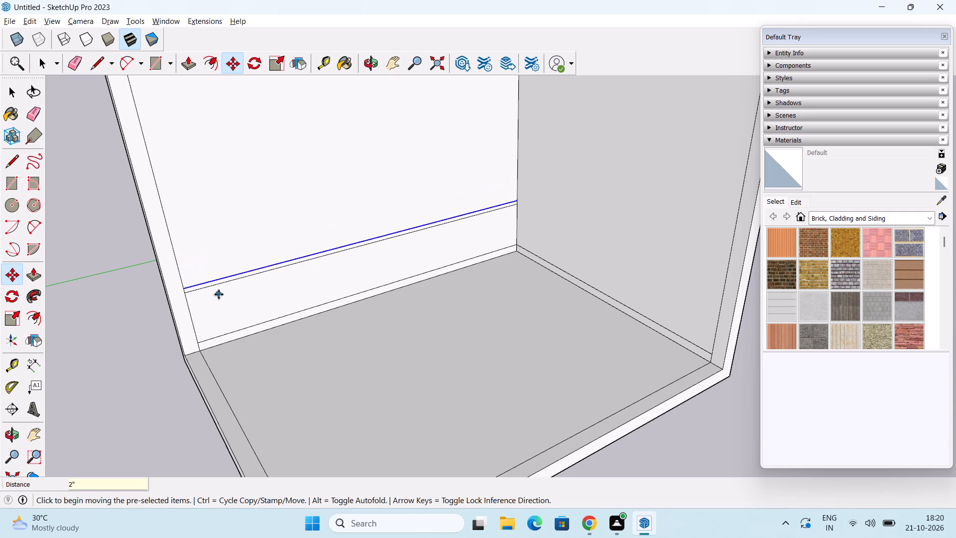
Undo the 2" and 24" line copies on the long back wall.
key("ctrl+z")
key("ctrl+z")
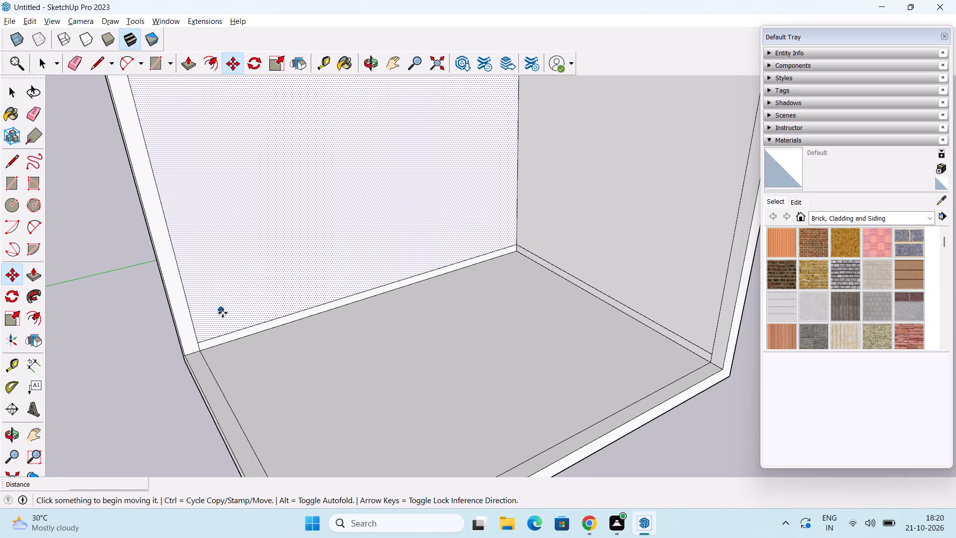
Copy the 4" high skirting line on the long back wall 3' up the wall face.
key("space")
left_click(226, 333)
key("m")
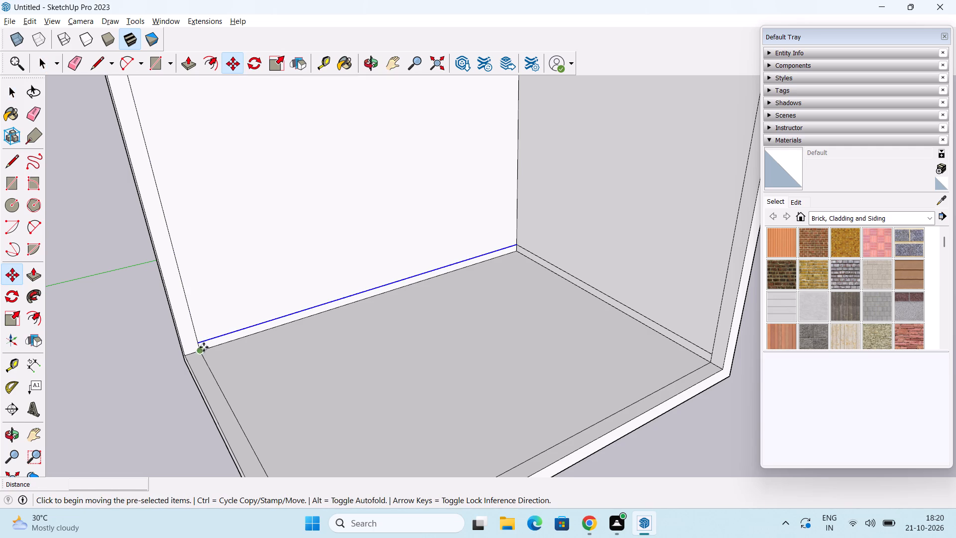
left_click(199, 343)
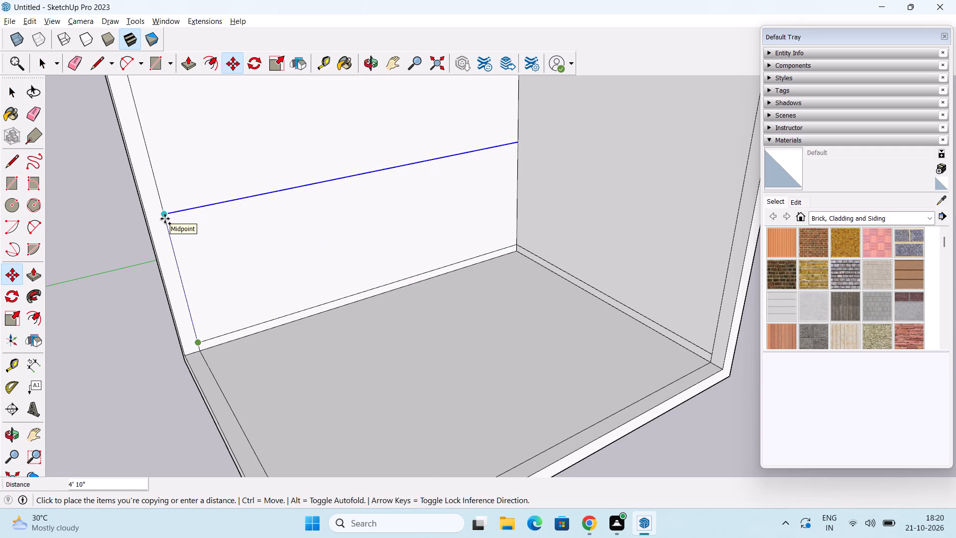
scroll(165, 219, "down", 2)
middle_click_drag(165, 219, 162, 278, "shift")
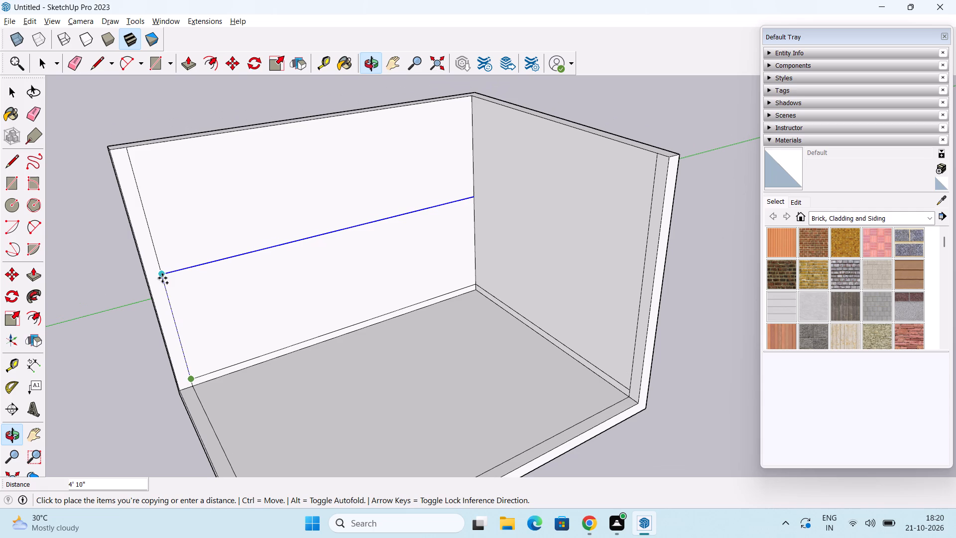
type("3'")
key("Return")
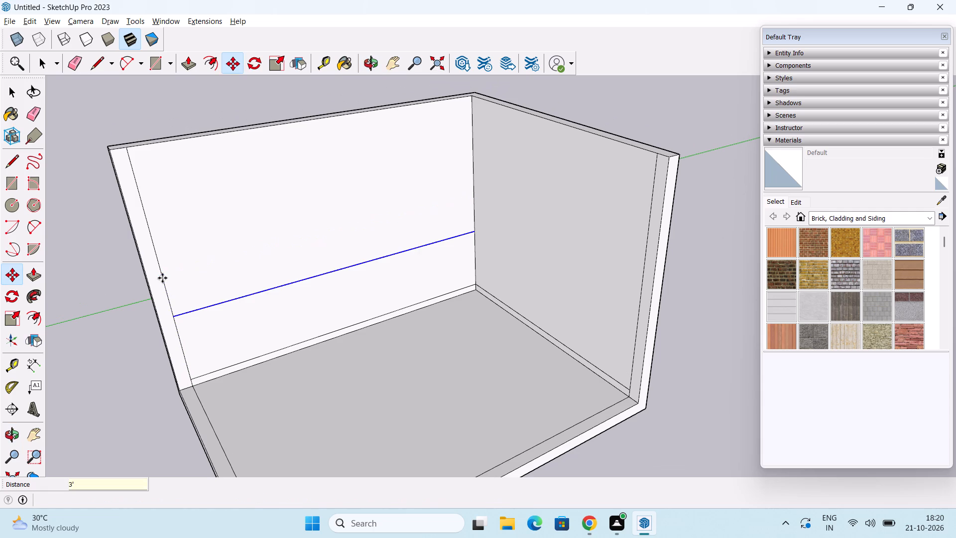
Copy the line 3' above the skirting line another 2" up the long back wall to form a narrow band.
left_click(176, 317)
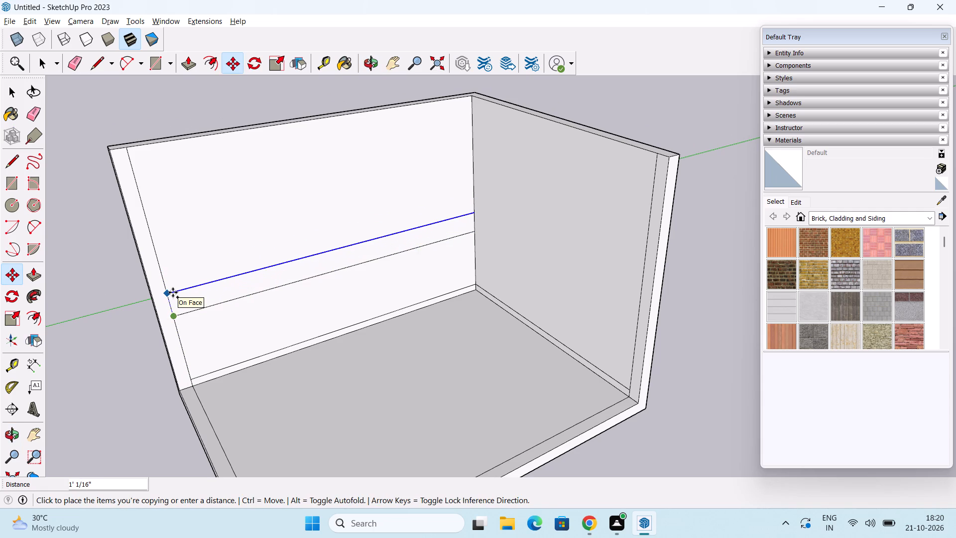
key("2")
key("shift+quotedbl")
key("Return")
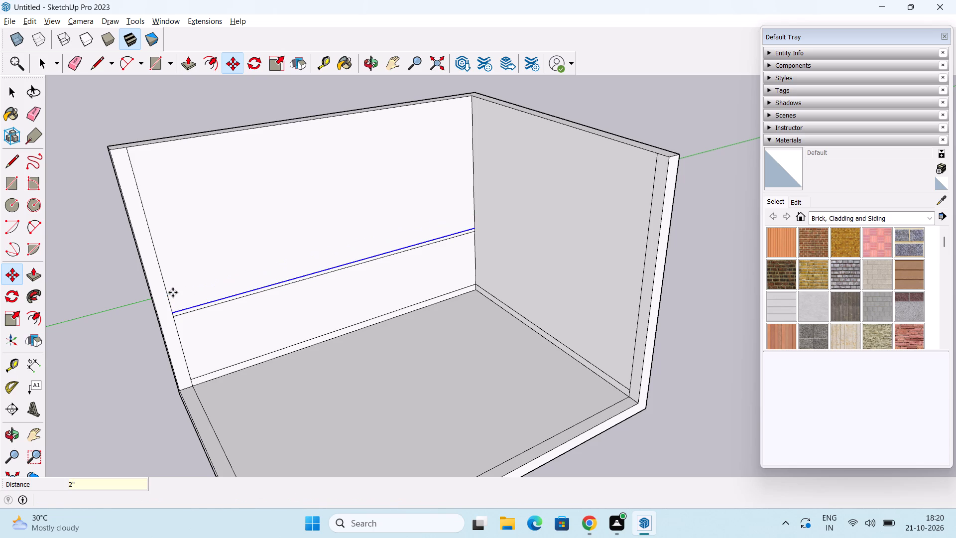
Copy the narrow band's upper line 24" up the long back wall's face.
middle_click_drag(175, 318, 175, 324)
middle_click_drag(194, 327, 189, 330)
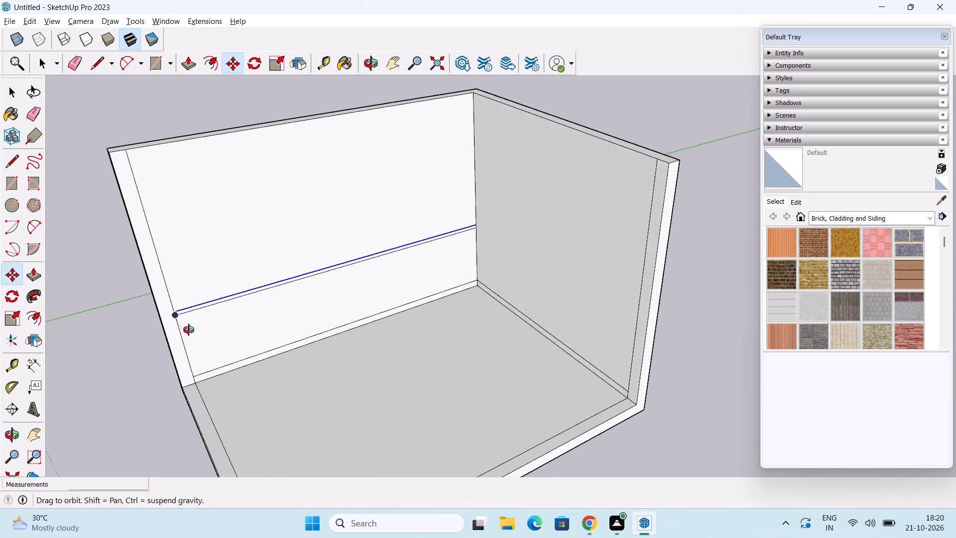
middle_click_drag(189, 330, 189, 330)
middle_click_drag(250, 278, 248, 317)
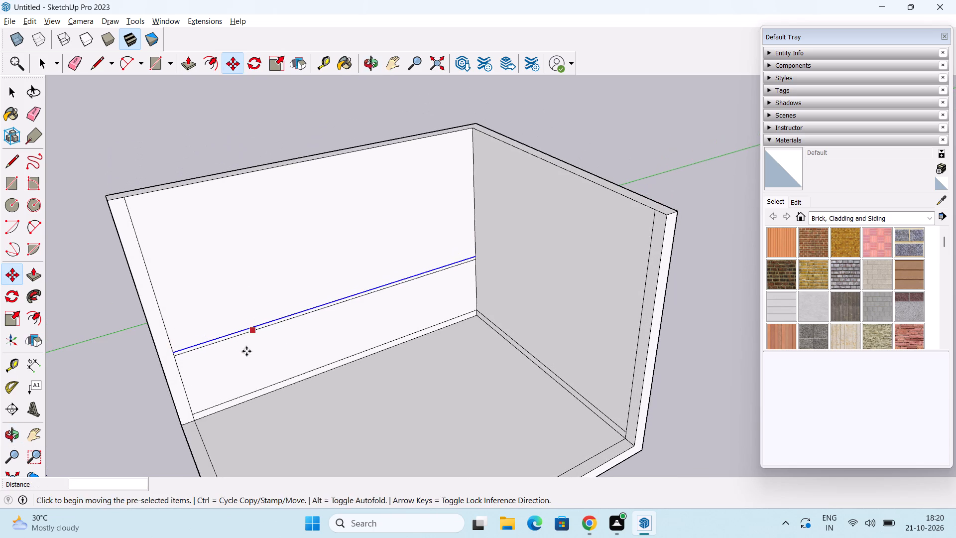
middle_click(247, 349)
scroll(173, 350, "up", 4)
left_click(174, 348)
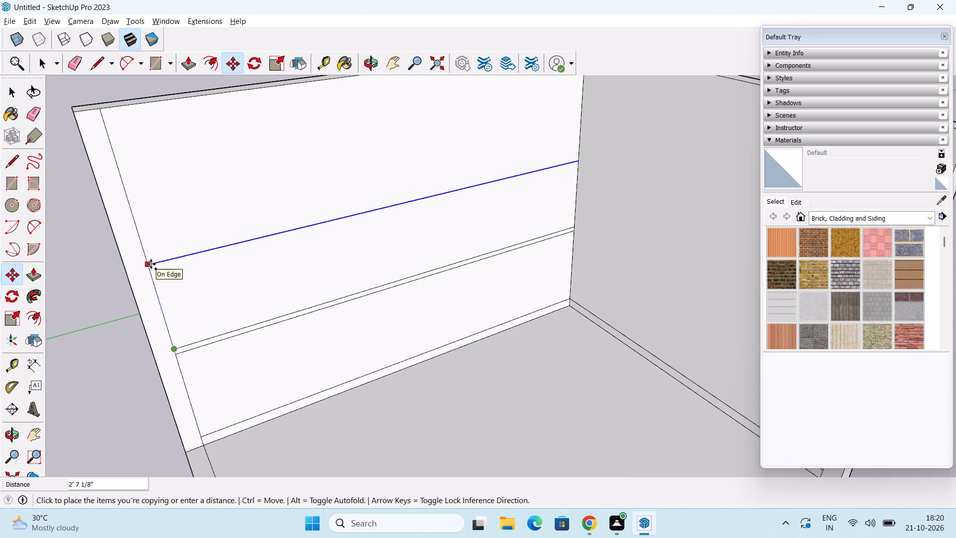
type("24\"")
key("Return")
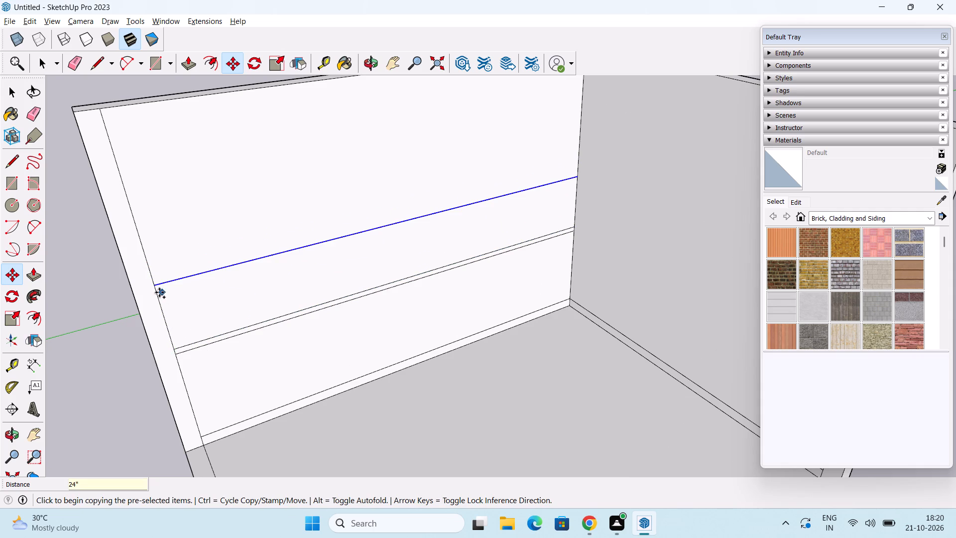
Copy the line 24" above the narrow band another 3' up the long back wall.
left_click(154, 285)
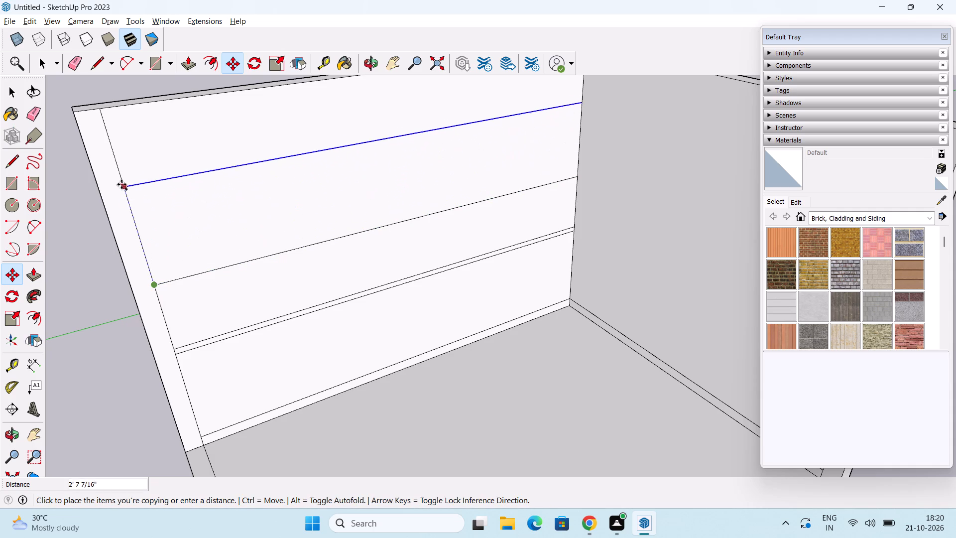
type("3'")
key("Return")
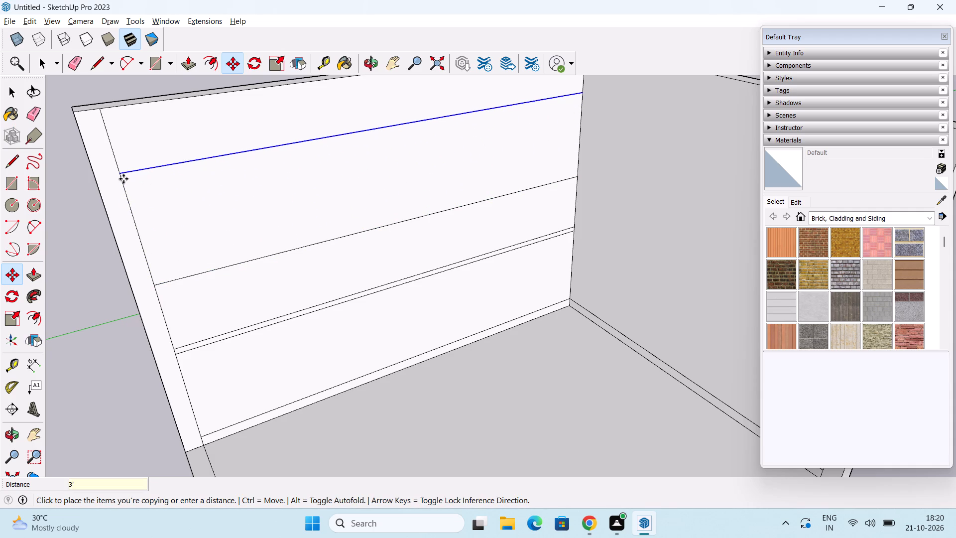
middle_click_drag(154, 267, 117, 127)
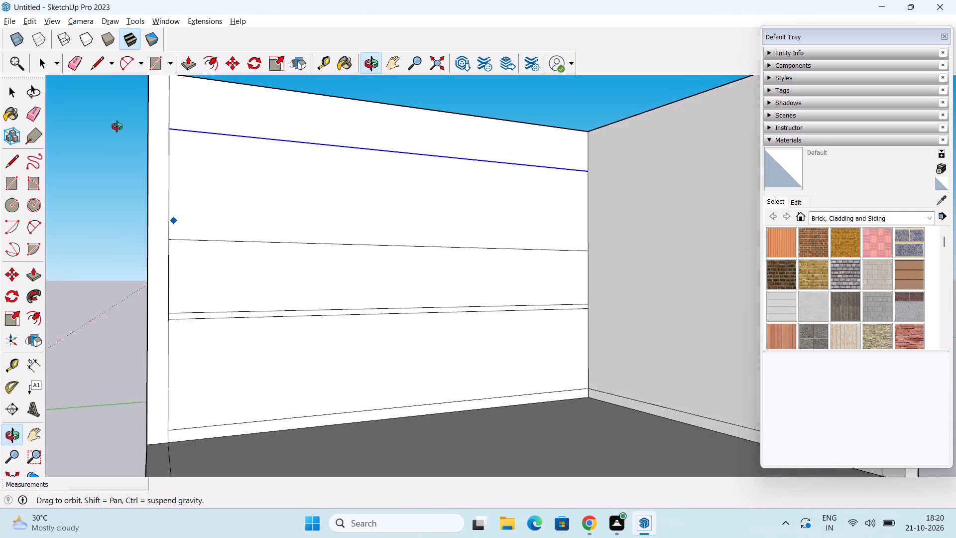
middle_click_drag(117, 127, 102, 178)
key("space")
Draw a line across the shorter wall's inner face, continuing the long wall's topmost dividing line from the corner to the far vertical edge.
middle_click_drag(75, 200, 217, 291)
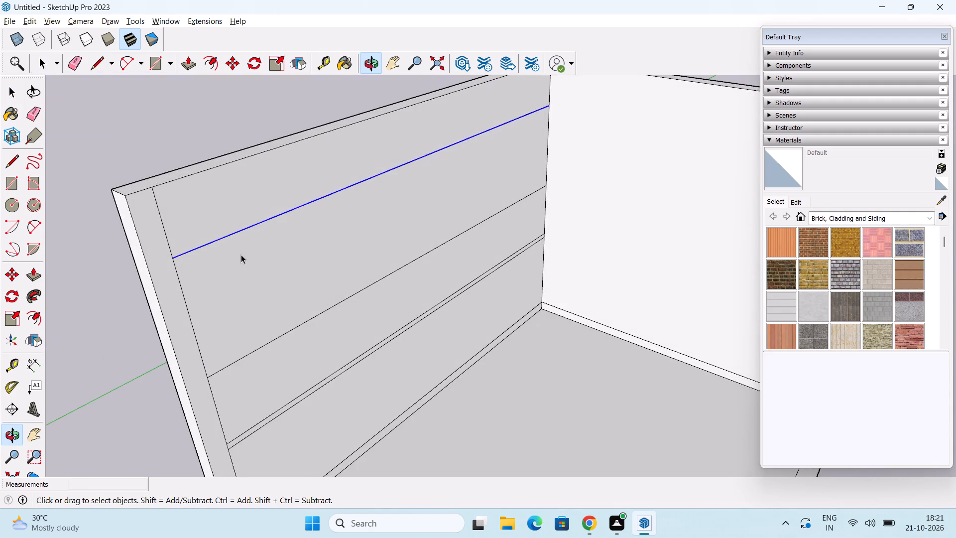
scroll(241, 255, "down", 1)
middle_click_drag(441, 251, 285, 275)
key("l")
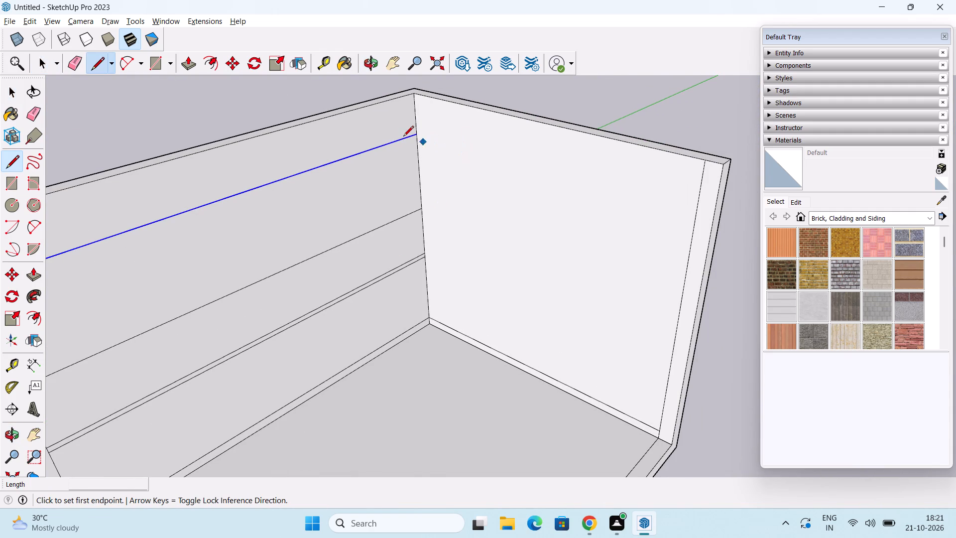
left_click(418, 133)
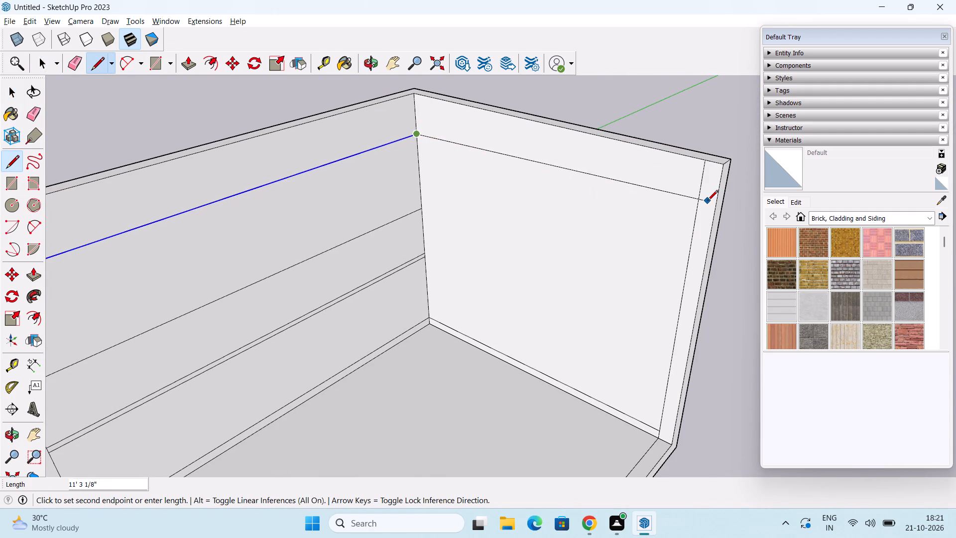
left_click(698, 215)
Draw an 11' line across the shorter wall's inner face, continuing the dividing line 24" above the narrow band to the far vertical edge.
scroll(432, 214, "up", 3)
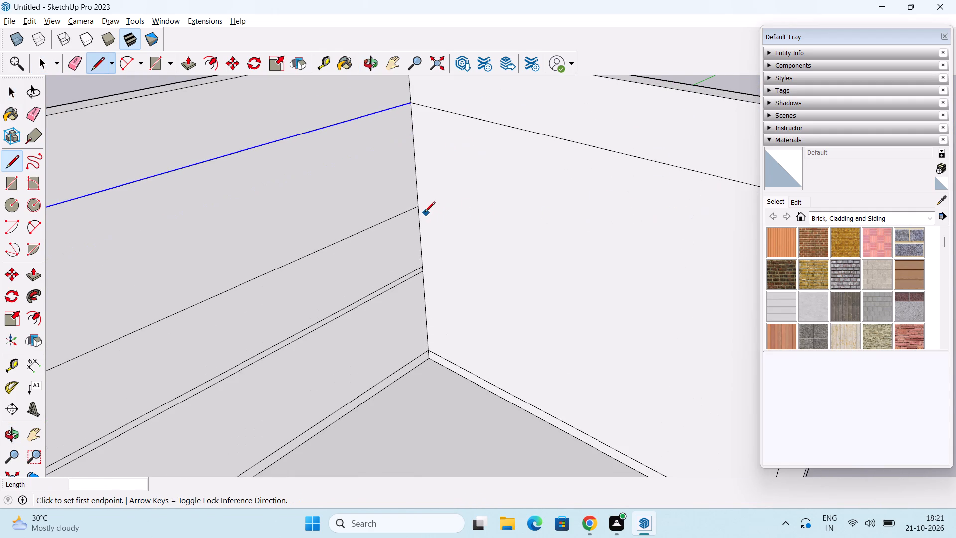
left_click(417, 206)
scroll(513, 237, "down", 1)
middle_click_drag(523, 234, 438, 225, "shift")
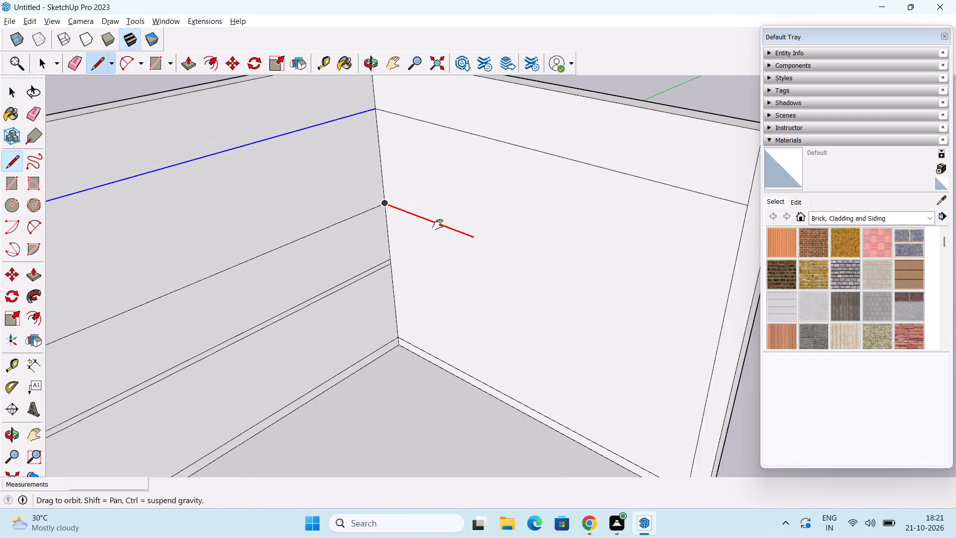
middle_click_drag(438, 225, 419, 225, "shift")
scroll(419, 225, "down", 1)
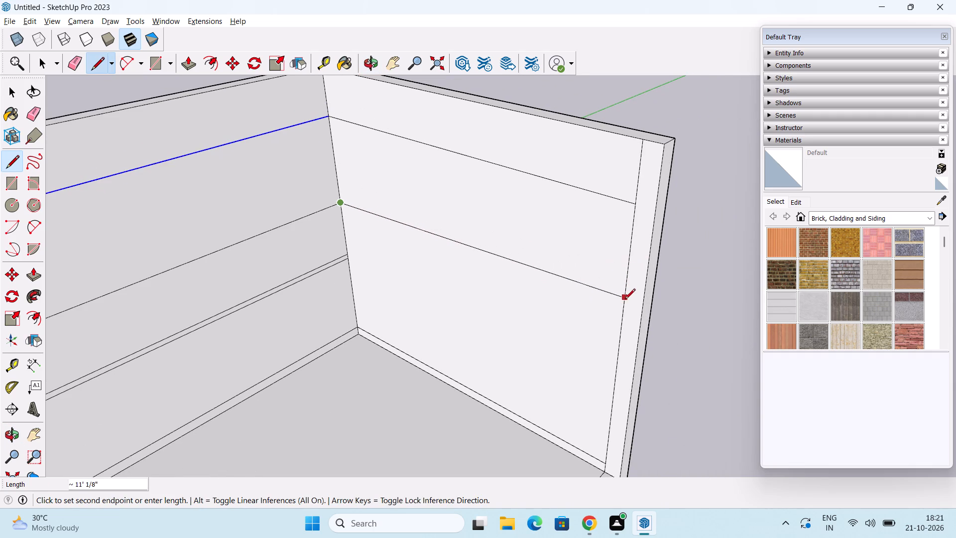
left_click(623, 317)
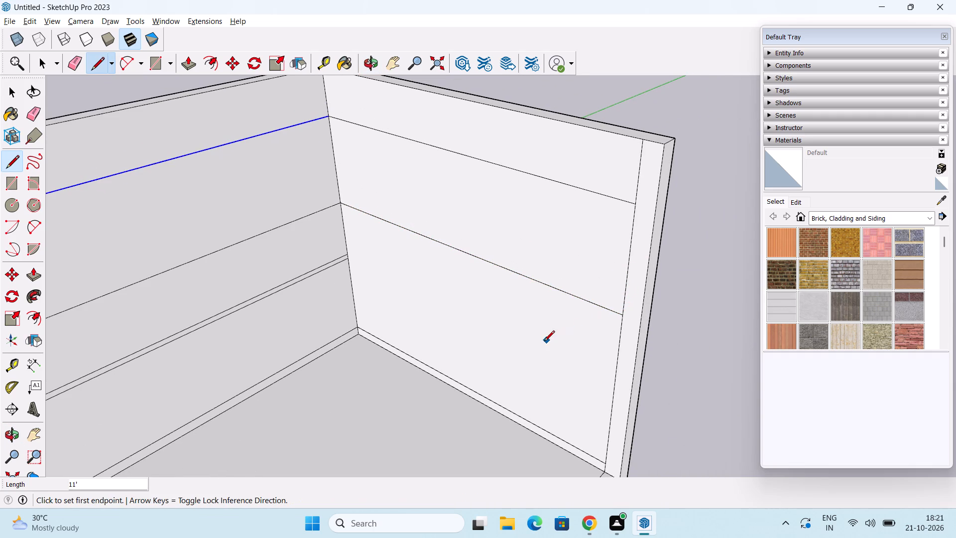
Draw an 11' line across the shorter wall's inner face, continuing the 2" band's upper line from the corner to the far vertical edge.
middle_click_drag(541, 343, 548, 307)
scroll(339, 206, "up", 3)
left_click(359, 238)
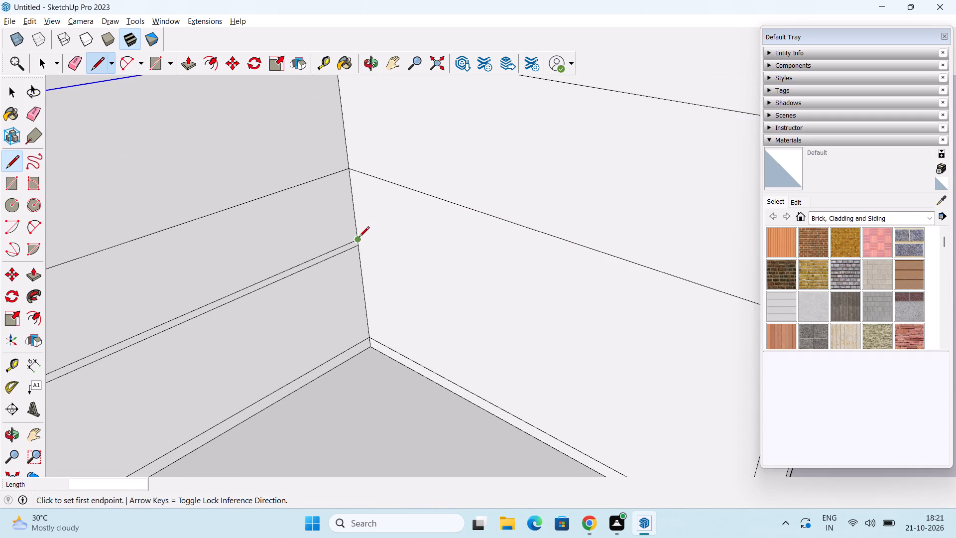
scroll(488, 310, "down", 2)
middle_click_drag(523, 313, 388, 257)
middle_click_drag(497, 291, 567, 314)
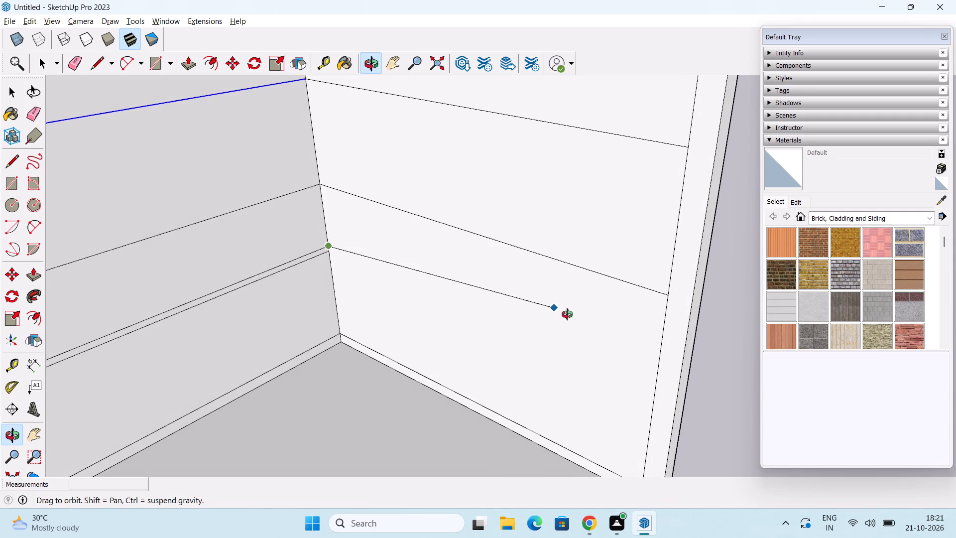
middle_click_drag(567, 314, 568, 315)
left_click(661, 377)
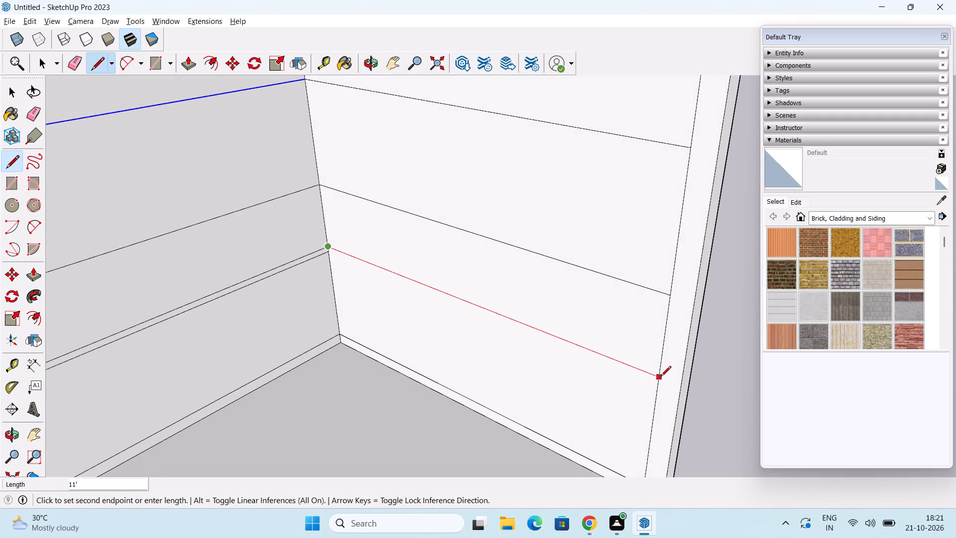
Draw a line across the shorter wall's inner face, continuing the 2" band's lower line to the far vertical edge, and clear the selection.
left_click(330, 255)
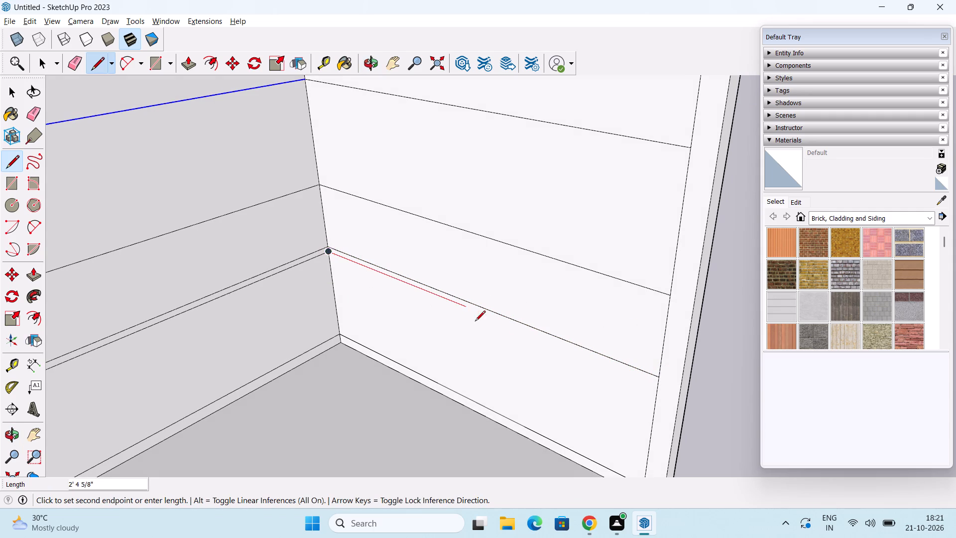
left_click(657, 388)
scroll(545, 400, "down", 2)
middle_click_drag(544, 402, 488, 273)
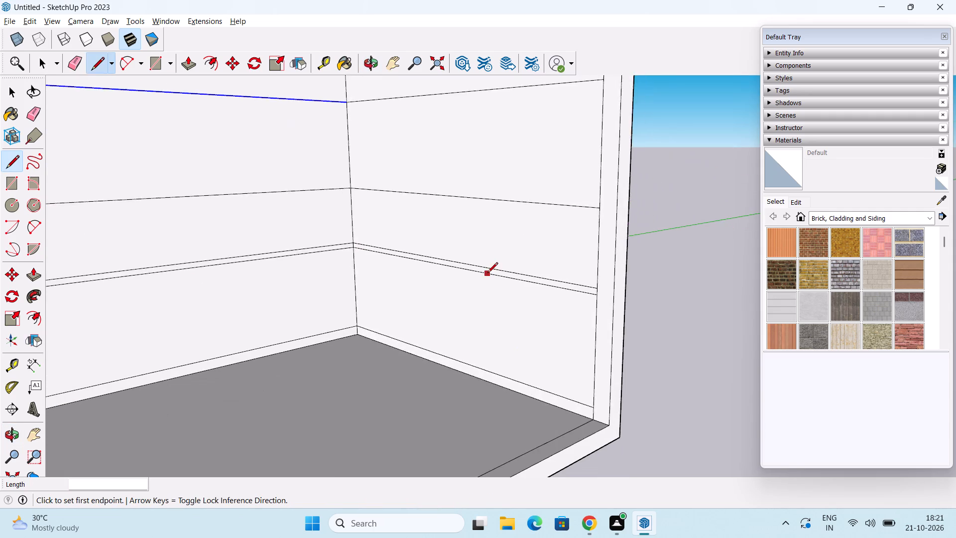
scroll(487, 273, "down", 3)
middle_click_drag(384, 321, 380, 372)
key("space")
left_click(646, 288)
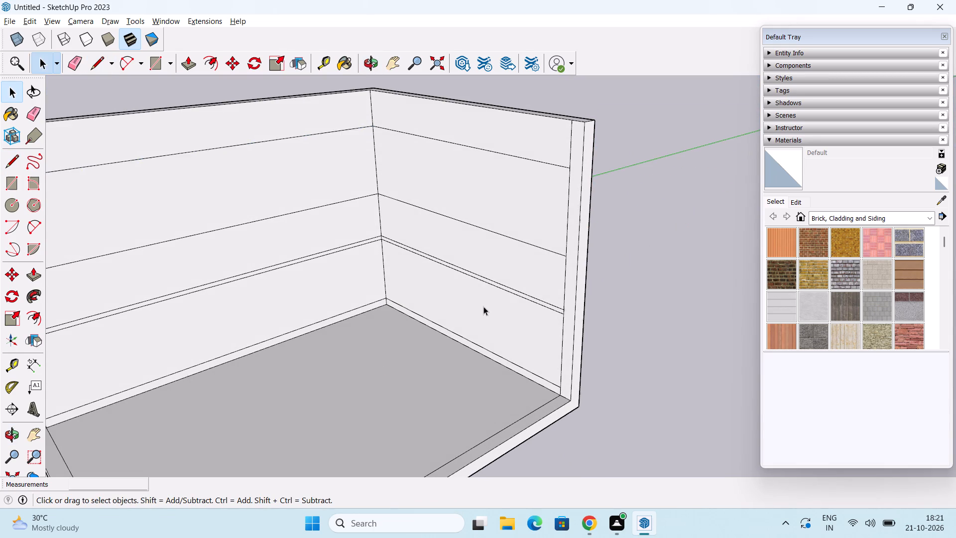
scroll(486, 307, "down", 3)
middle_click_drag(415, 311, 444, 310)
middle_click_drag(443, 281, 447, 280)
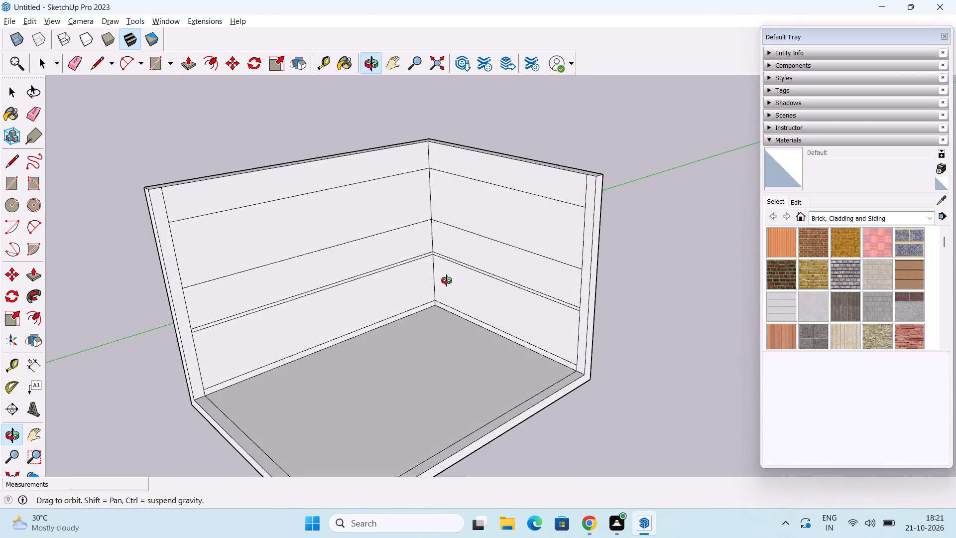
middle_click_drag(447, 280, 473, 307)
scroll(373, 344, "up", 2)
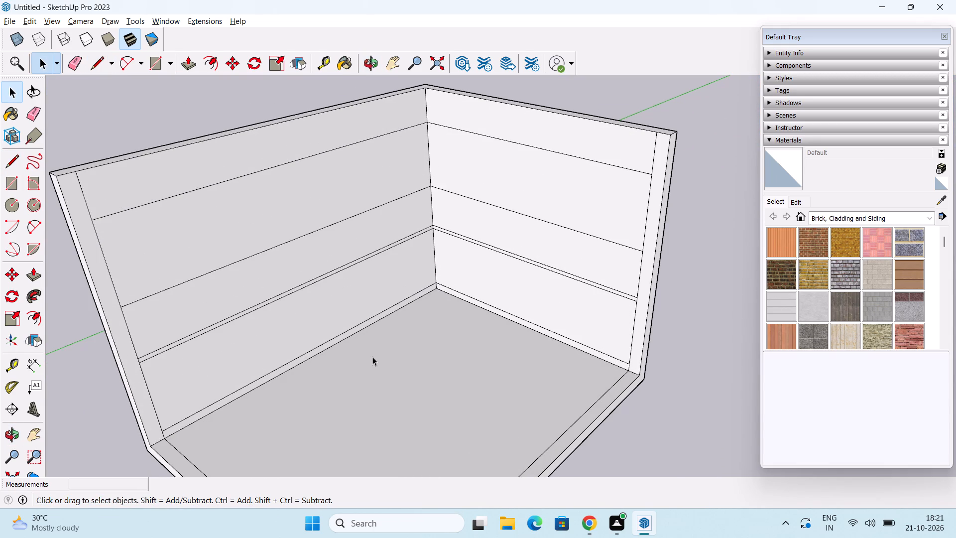
Draw a vertical 9' 8" line down the long wall's inner face, from its top edge to the skirting's upper line.
middle_click_drag(373, 358, 377, 349, "shift")
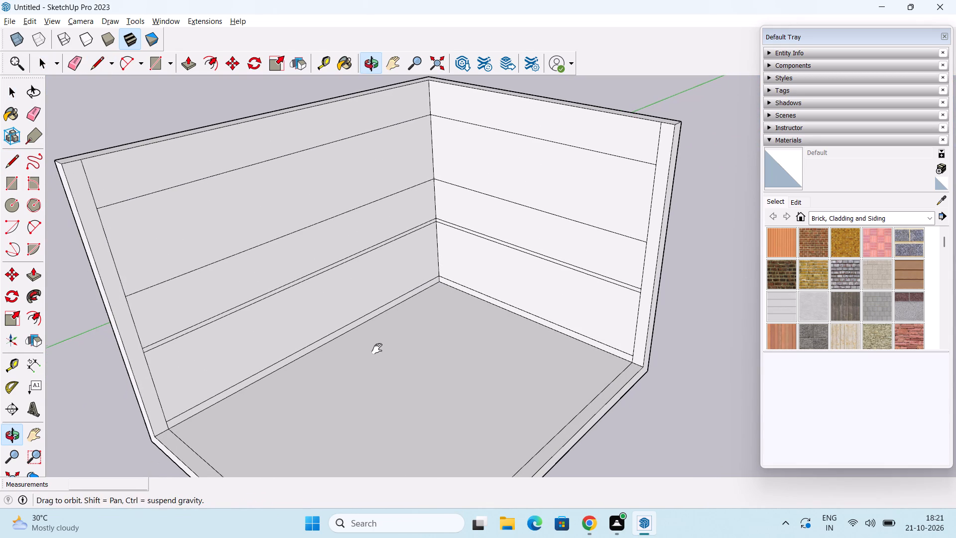
middle_click_drag(377, 349, 377, 347, "shift")
scroll(380, 337, "down", 1)
middle_click_drag(381, 334, 343, 328)
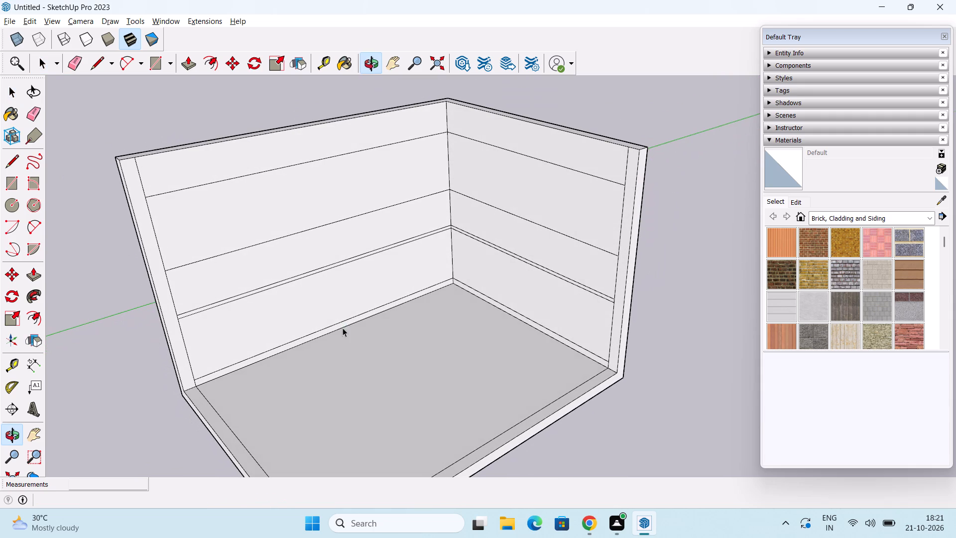
key("l")
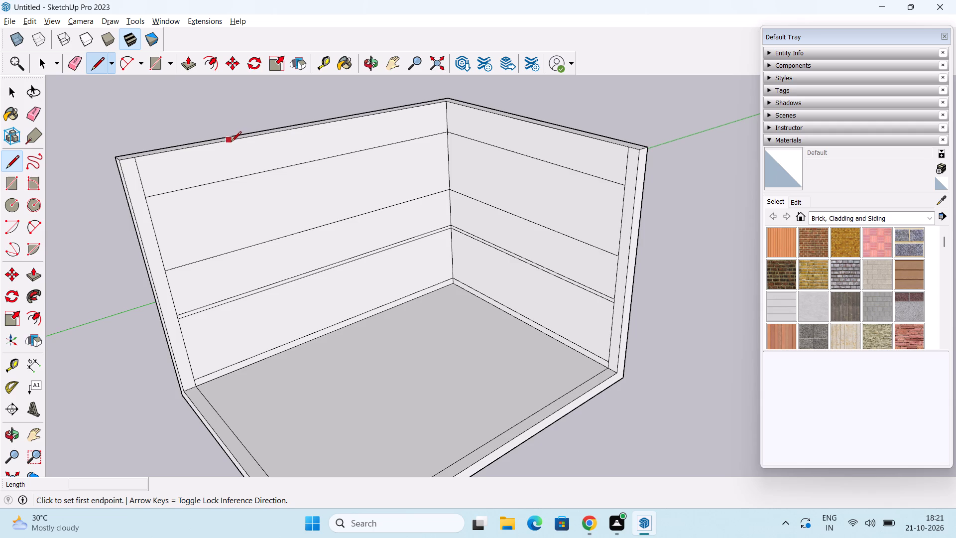
left_click(236, 140)
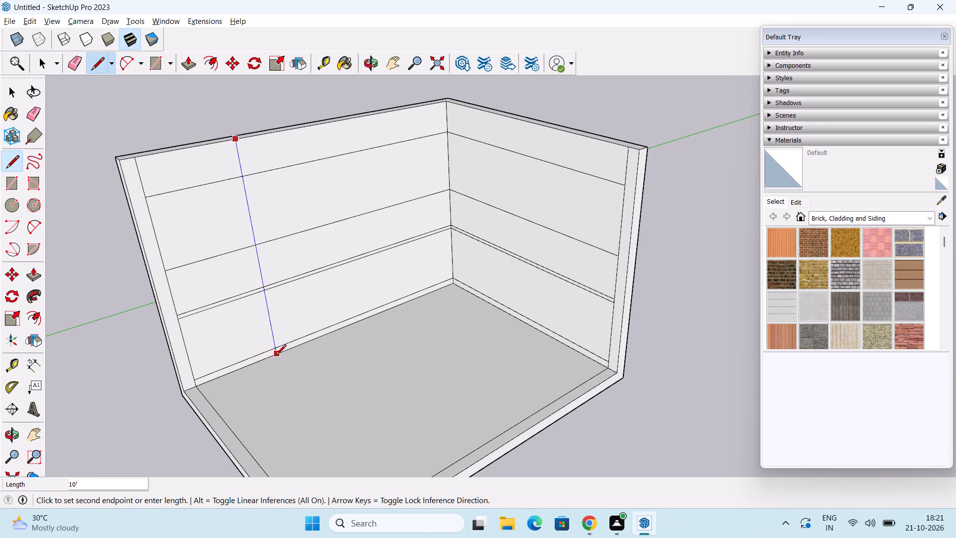
scroll(276, 356, "up", 1)
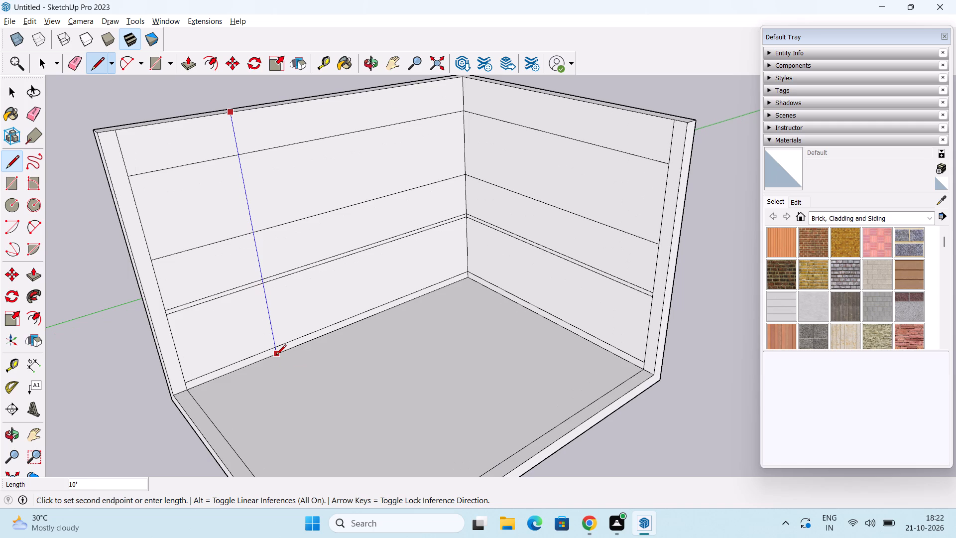
scroll(268, 290, "up", 1)
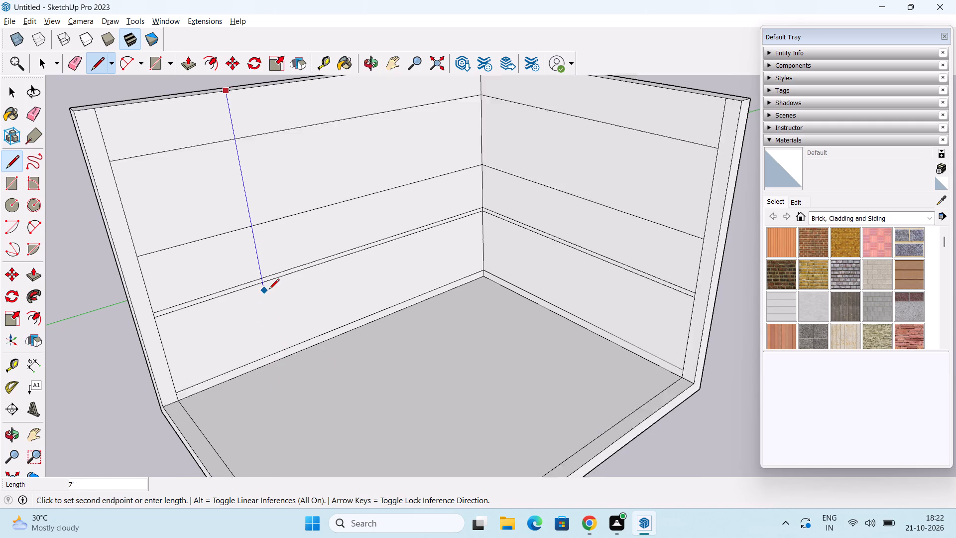
scroll(269, 290, "up", 1)
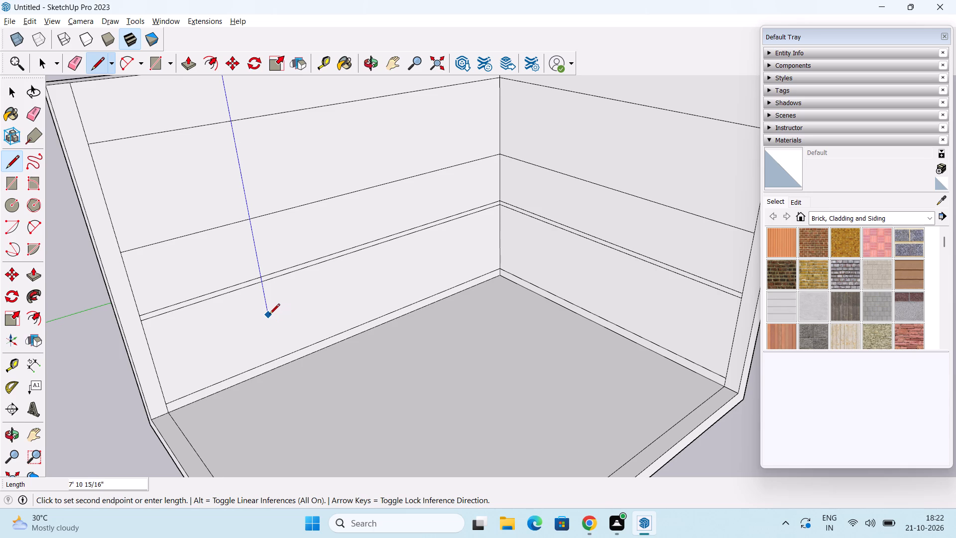
left_click(275, 359)
key("space")
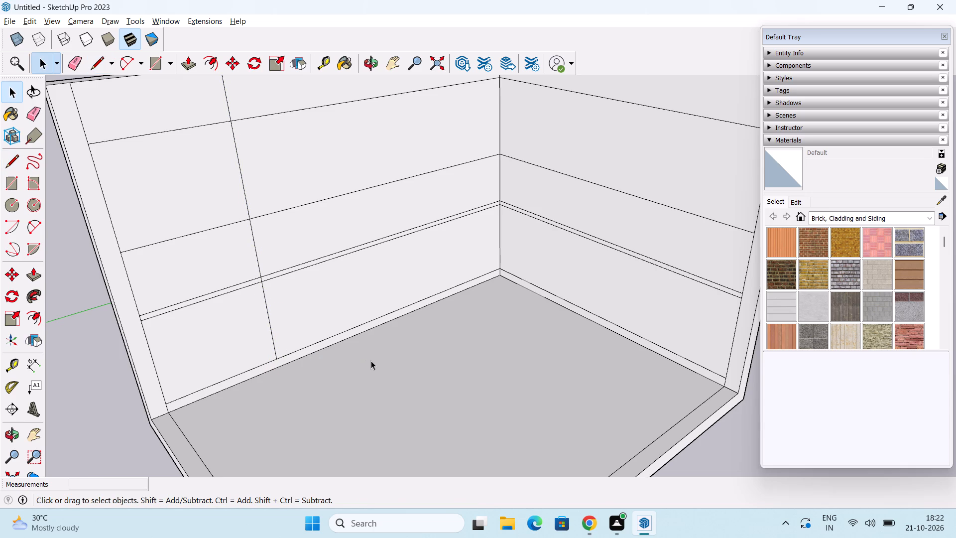
Extend the long wall's vertical line 4" down across the skirting strip to the floor.
scroll(405, 342, "down", 4)
middle_click_drag(435, 293, 469, 233)
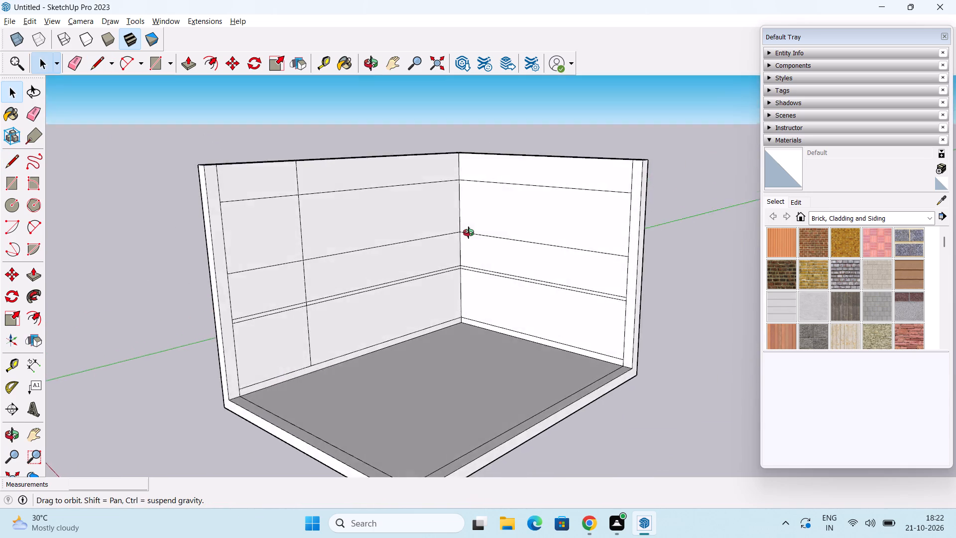
middle_click_drag(469, 233, 525, 341)
scroll(393, 377, "up", 2)
middle_click_drag(418, 385, 363, 325)
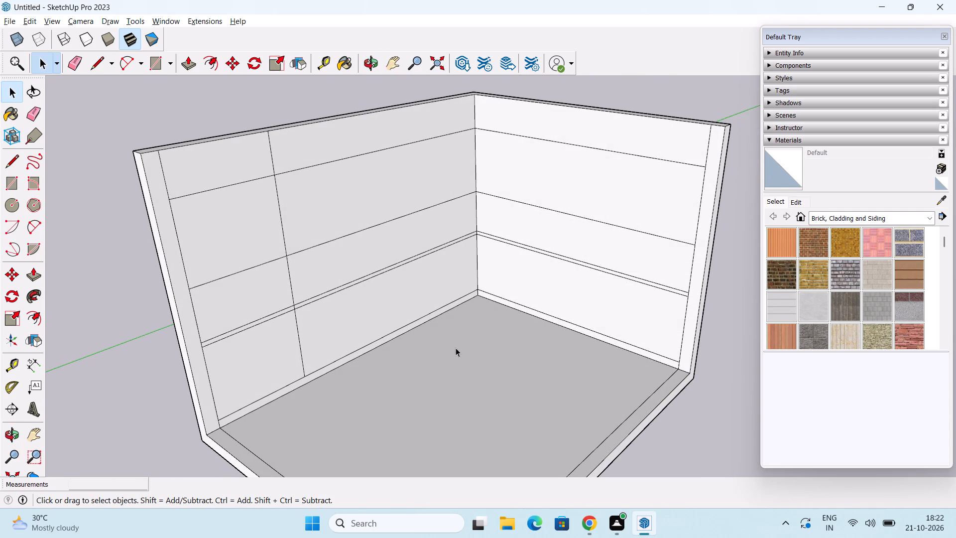
middle_click_drag(445, 360, 429, 352)
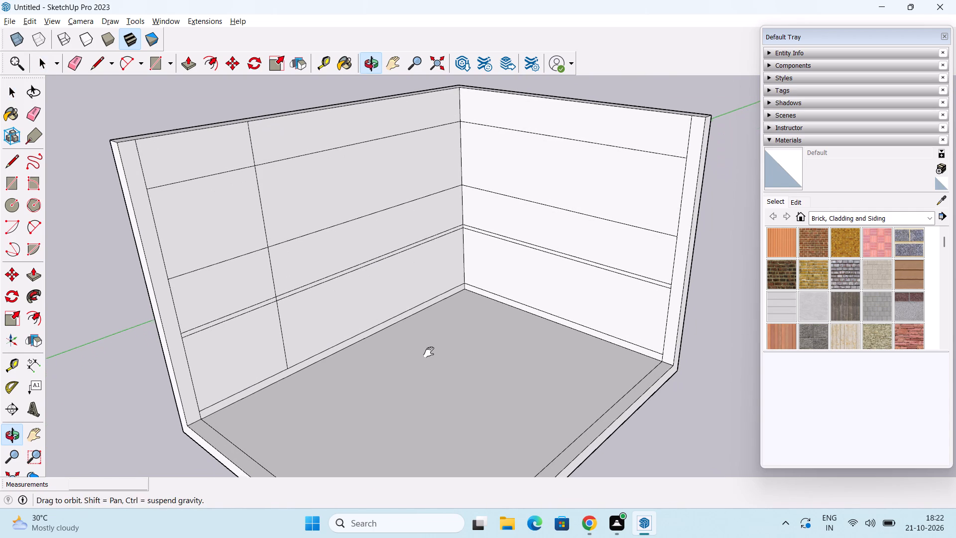
middle_click_drag(429, 352, 428, 352)
key("space")
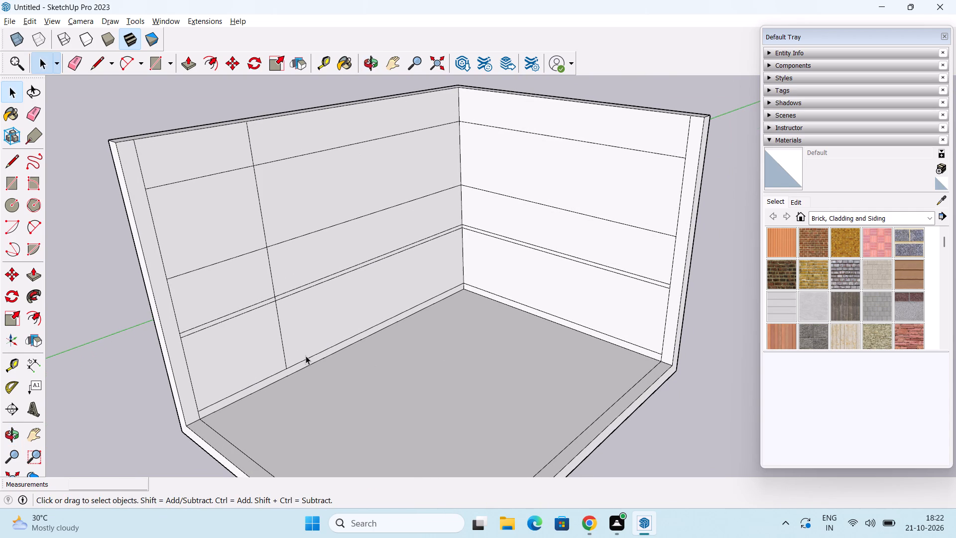
key("l")
key("Return")
scroll(281, 370, "up", 2)
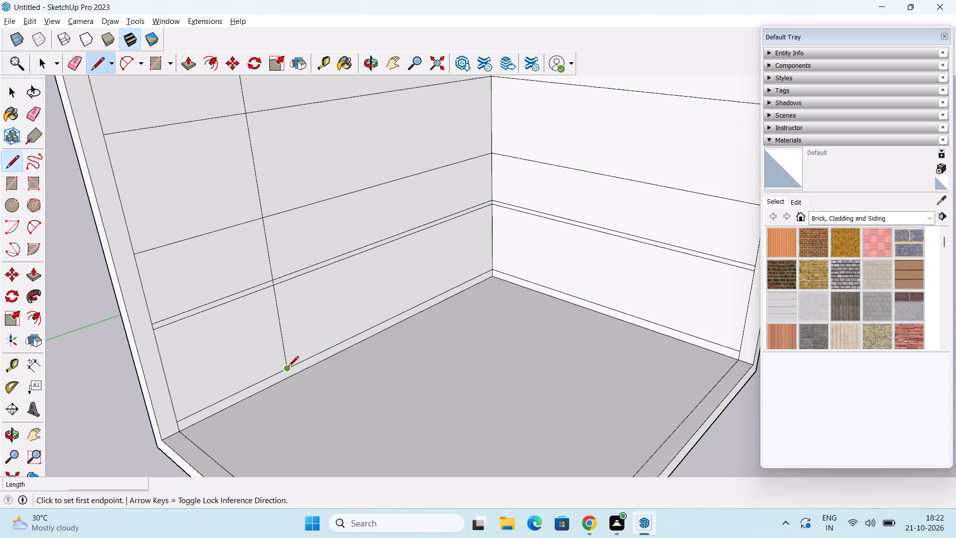
left_click(289, 368)
left_click(291, 377)
key("space")
Push/Pull the long wall's skirting strip, between the vertical line and the room corner, out by 22".
scroll(316, 350, "down", 3)
middle_click_drag(422, 345, 385, 349, "shift")
middle_click_drag(386, 361, 393, 365)
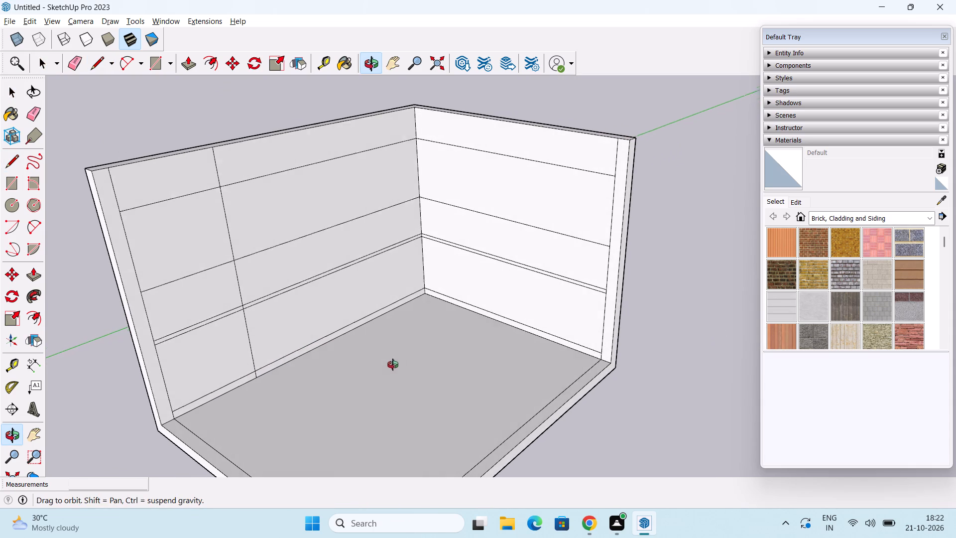
middle_click_drag(393, 365, 393, 365)
key("p")
left_click(283, 359)
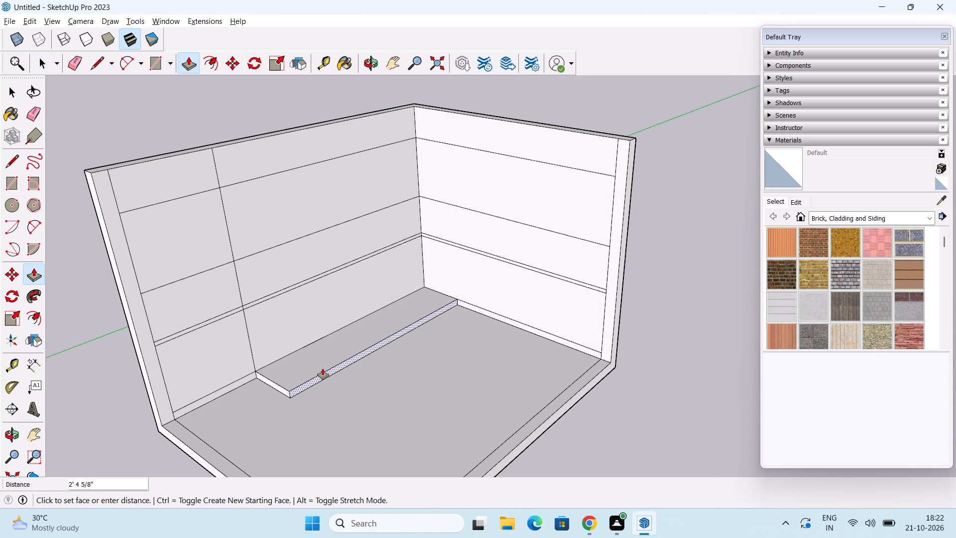
type("22")
key("shift+quotedbl")
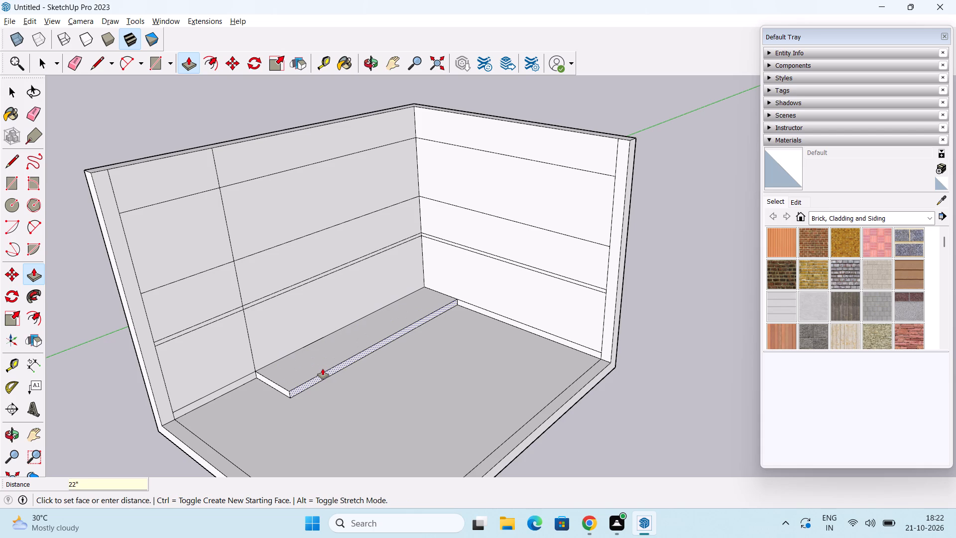
key("Return")
Repeat the 22" extrusion on the shorter wall's skirting strip and on both walls' panels between skirting and narrow band.
scroll(413, 364, "up", 2)
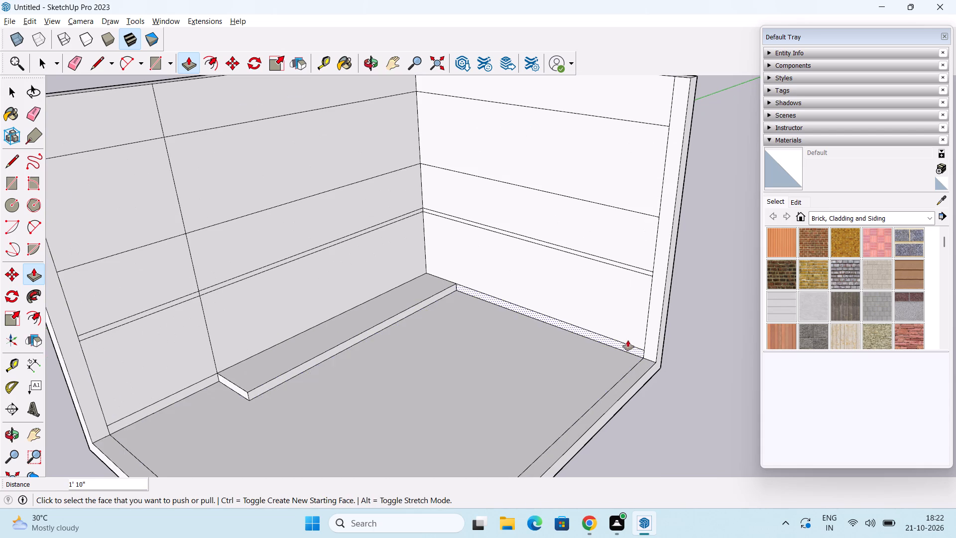
double_click(557, 323)
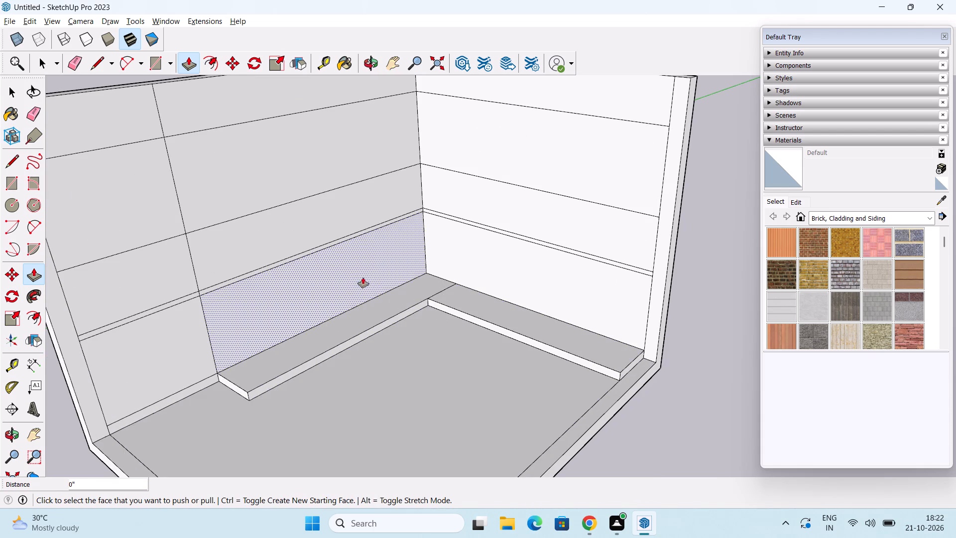
double_click(355, 274)
double_click(512, 272)
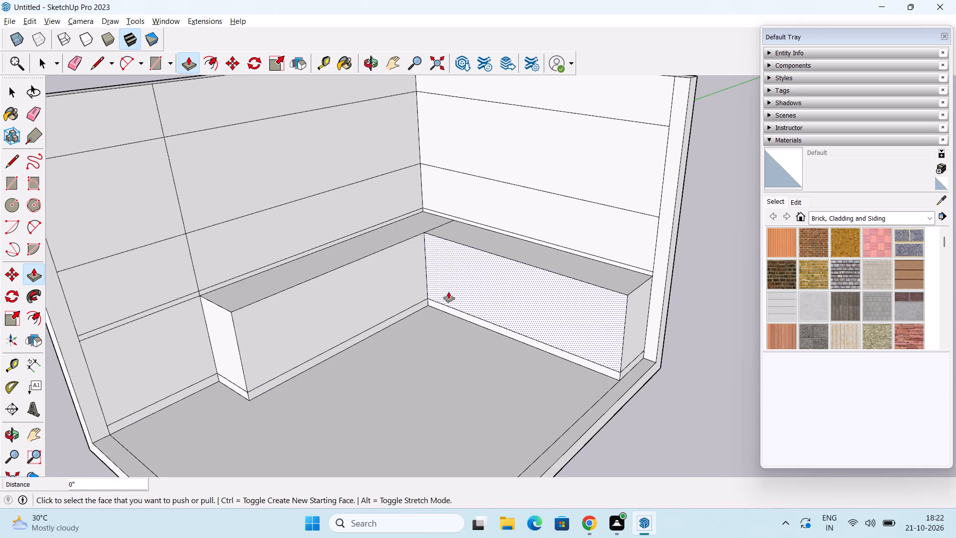
Push/Pull the front faces of both base units out a further 2" beyond the skirting.
left_click(365, 294)
key("2")
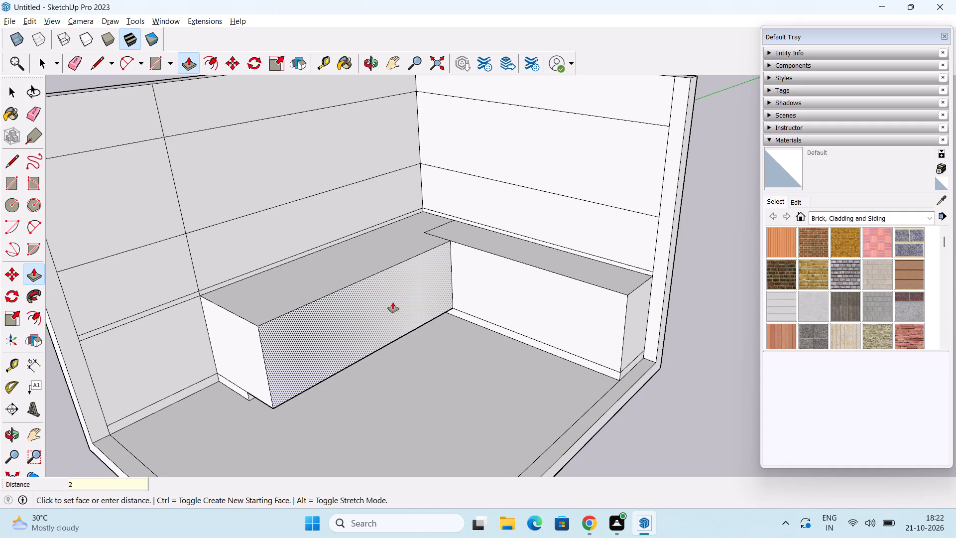
key("shift+quotedbl")
key("Return")
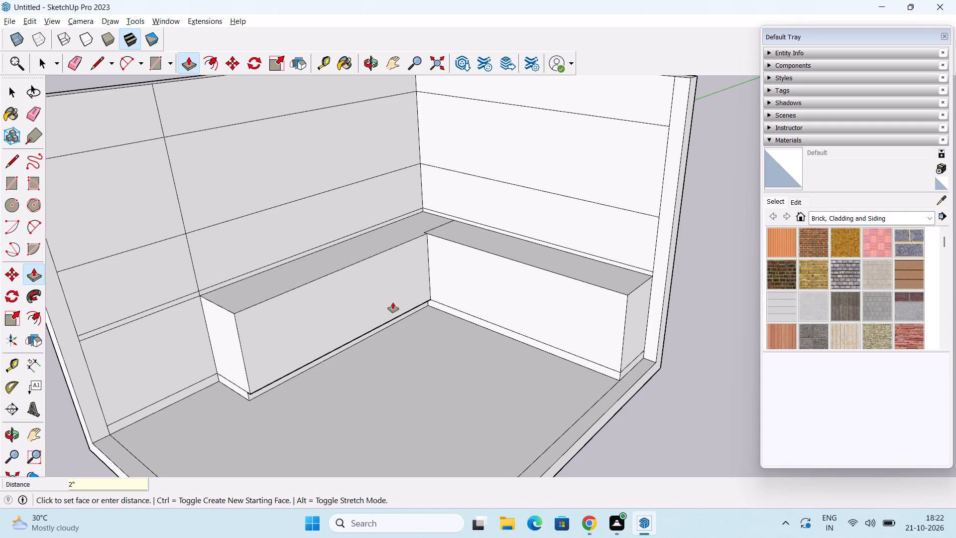
double_click(528, 310)
Erase the seam line crossing the top surface where the two base units meet at the corner.
middle_click_drag(466, 354, 468, 287)
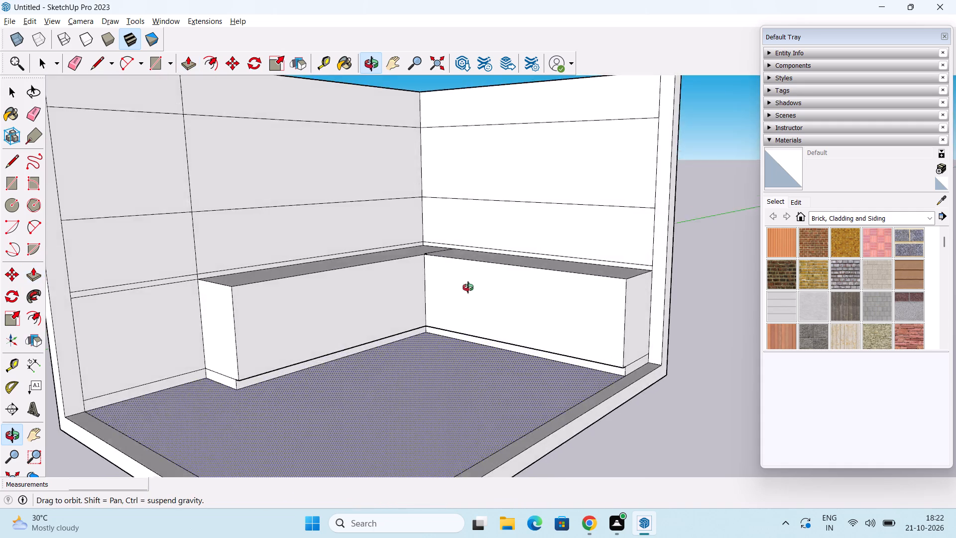
middle_click_drag(468, 287, 443, 415)
scroll(419, 193, "up", 2)
middle_click_drag(445, 275, 437, 315)
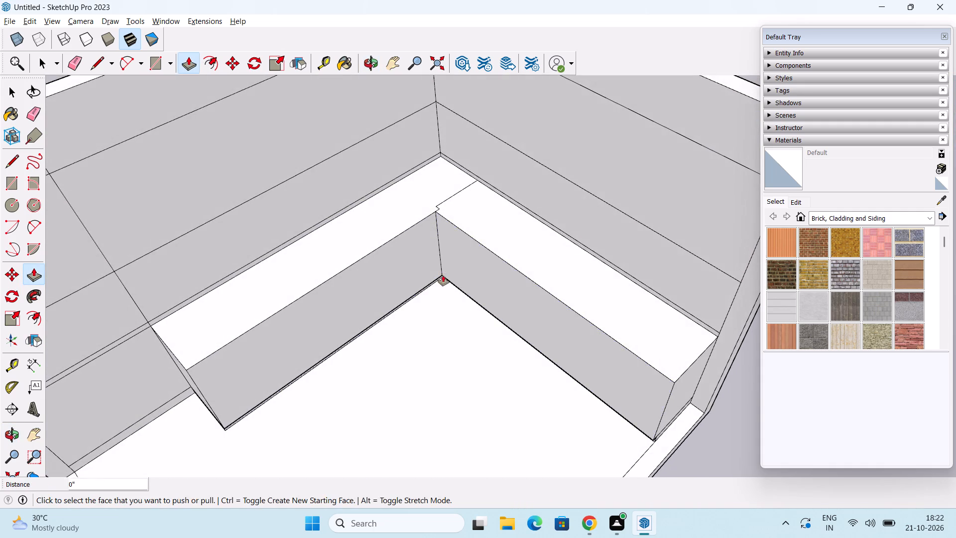
middle_click_drag(446, 266, 447, 217)
middle_click_drag(447, 314, 391, 103)
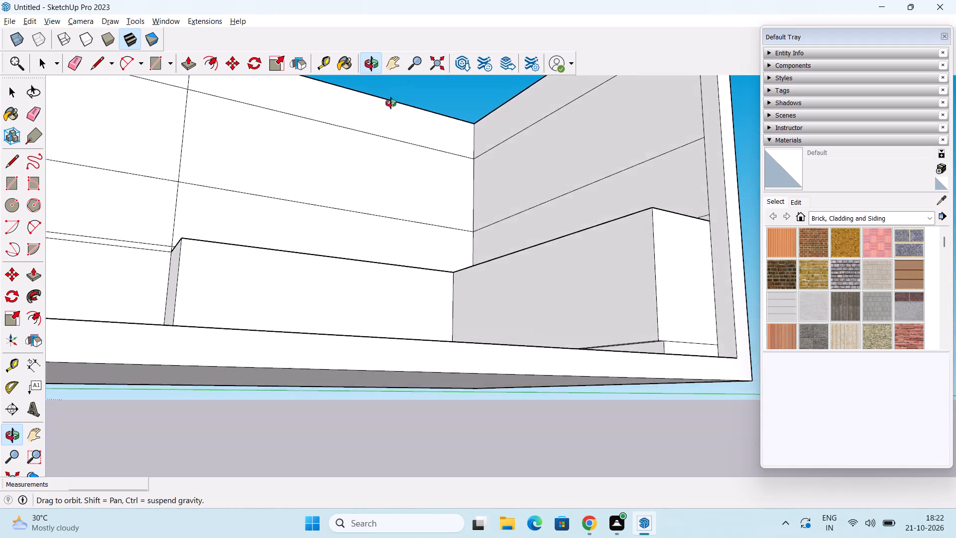
middle_click_drag(391, 103, 428, 340)
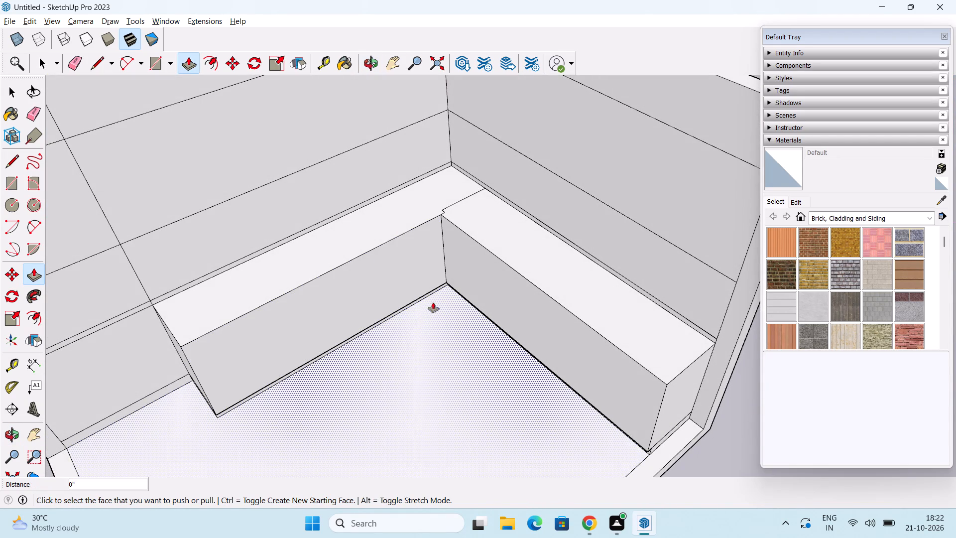
key("space")
middle_click_drag(448, 292, 431, 340)
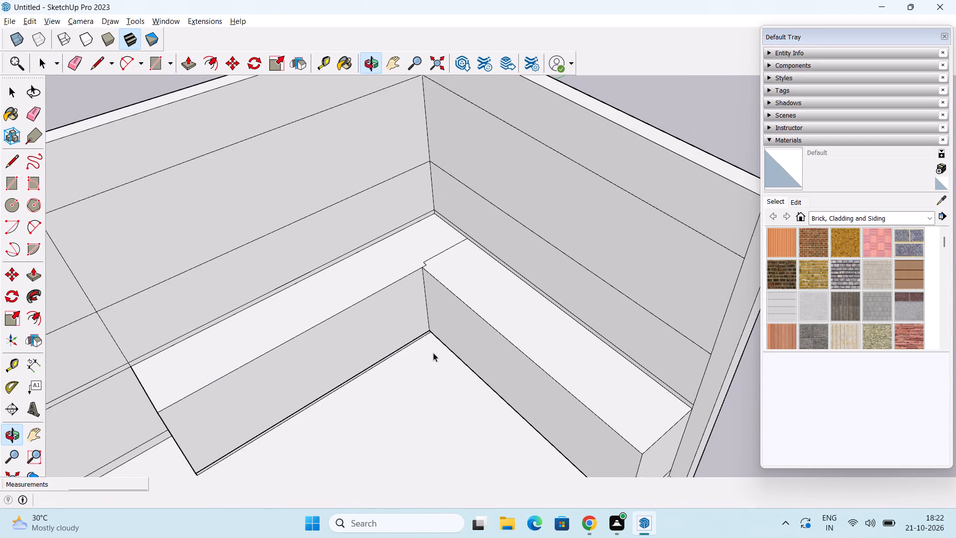
middle_click_drag(431, 364, 447, 335)
key("e")
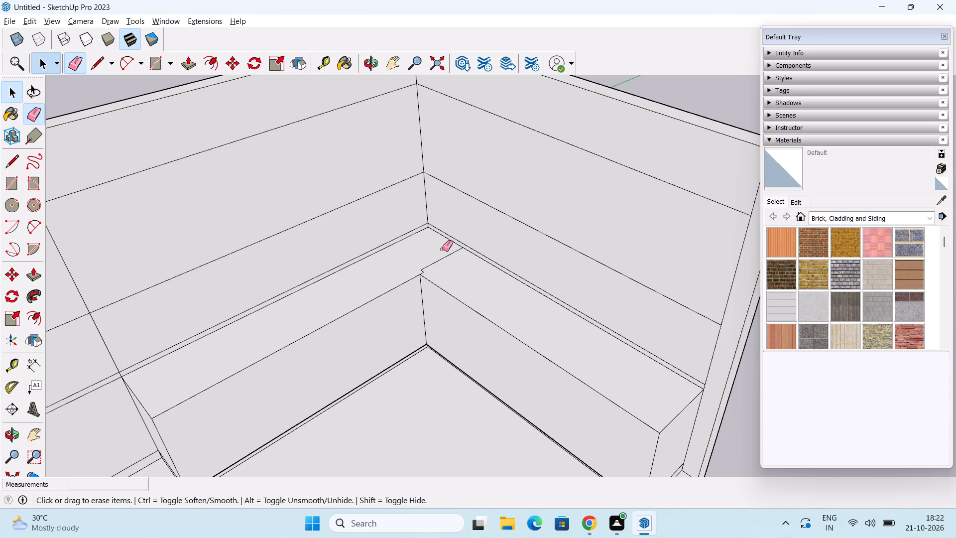
left_click(447, 256)
Erase the leftover short jogged edges on the top surface at the base units' inner corner.
scroll(422, 283, "up", 10)
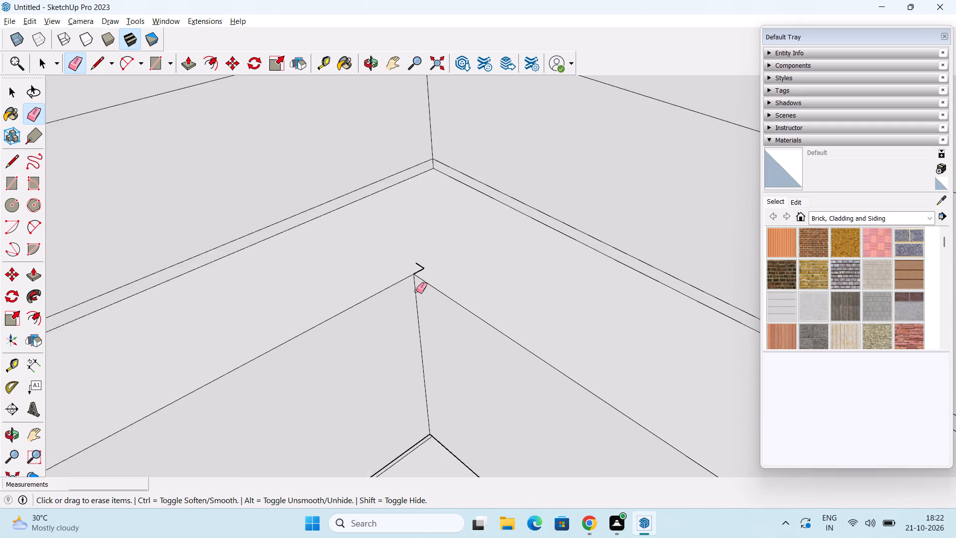
scroll(416, 291, "up", 6)
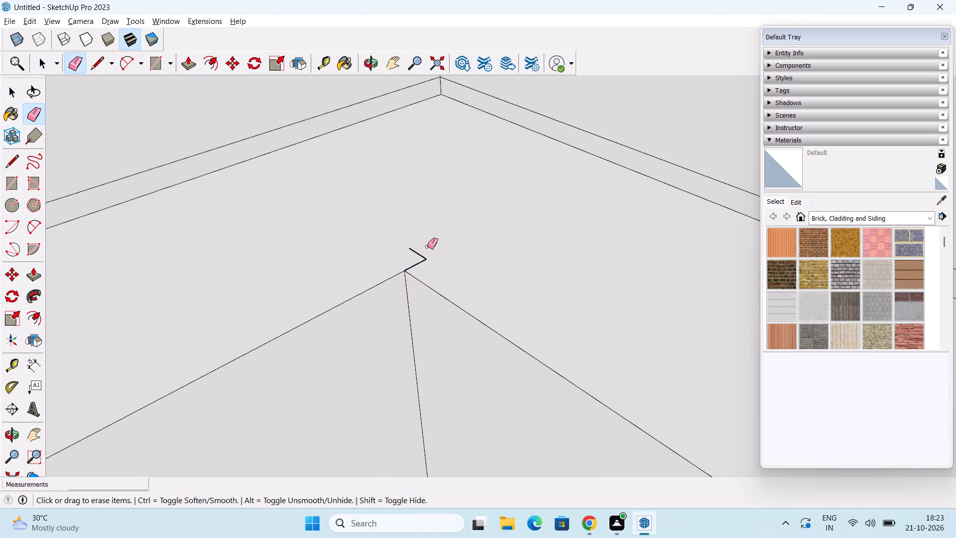
scroll(426, 253, "down", 8)
scroll(431, 243, "up", 4)
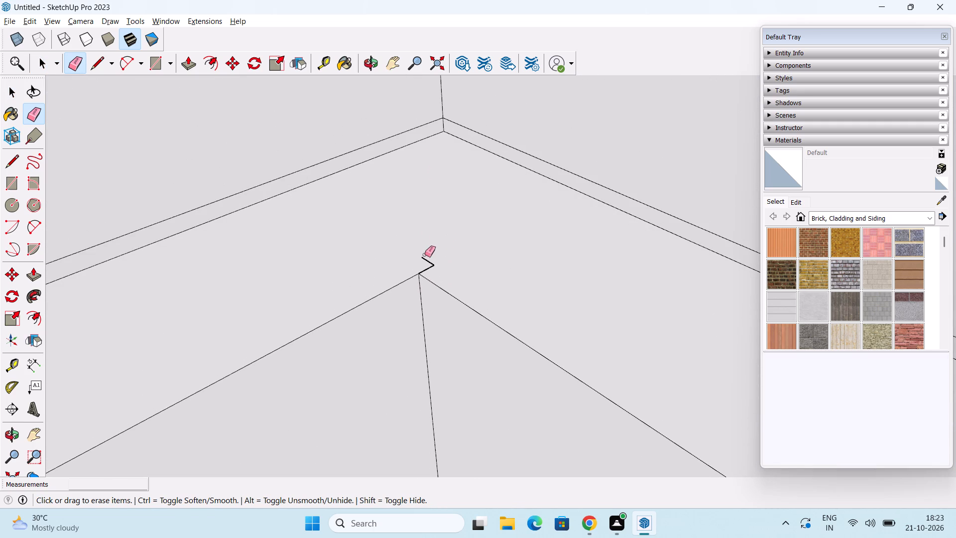
left_click_drag(428, 260, 428, 271)
key("space")
Push/Pull the narrow band above the base units out 2' on both walls to form the countertop.
scroll(434, 243, "down", 10)
scroll(456, 295, "down", 3)
middle_click_drag(455, 306, 456, 302)
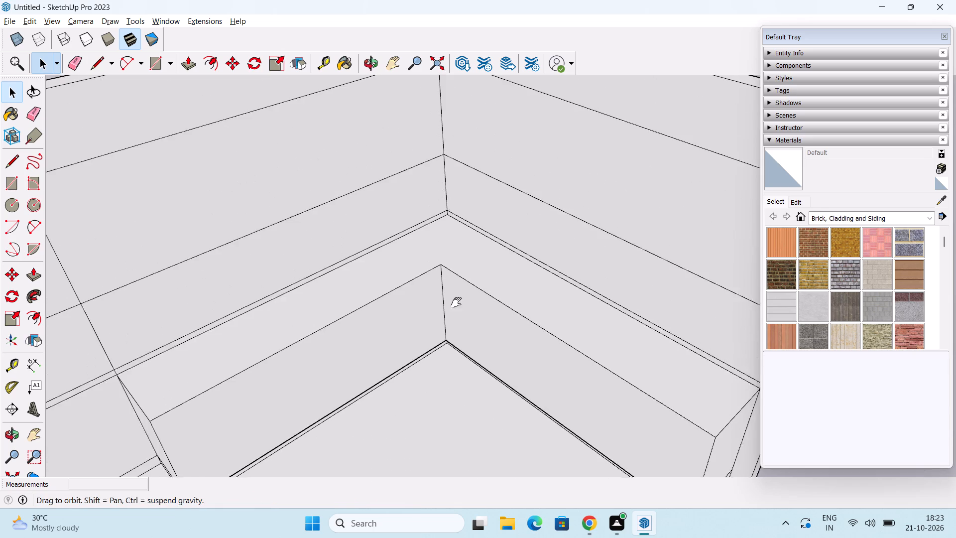
middle_click_drag(456, 302, 469, 242)
middle_click_drag(438, 270, 444, 270)
key("p")
scroll(195, 260, "up", 2)
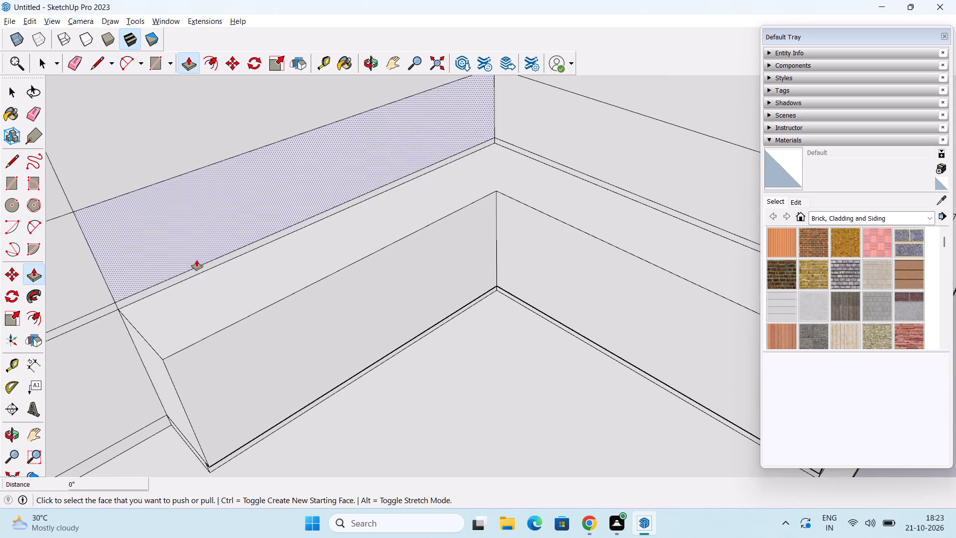
left_click(164, 285)
left_click(215, 335)
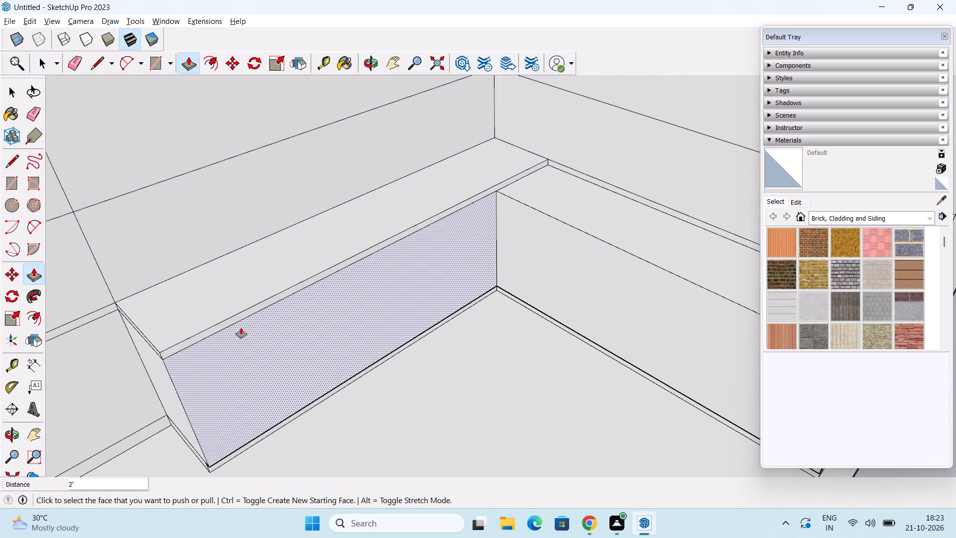
scroll(271, 326, "down", 2)
middle_click_drag(377, 359, 339, 358)
scroll(620, 261, "up", 2)
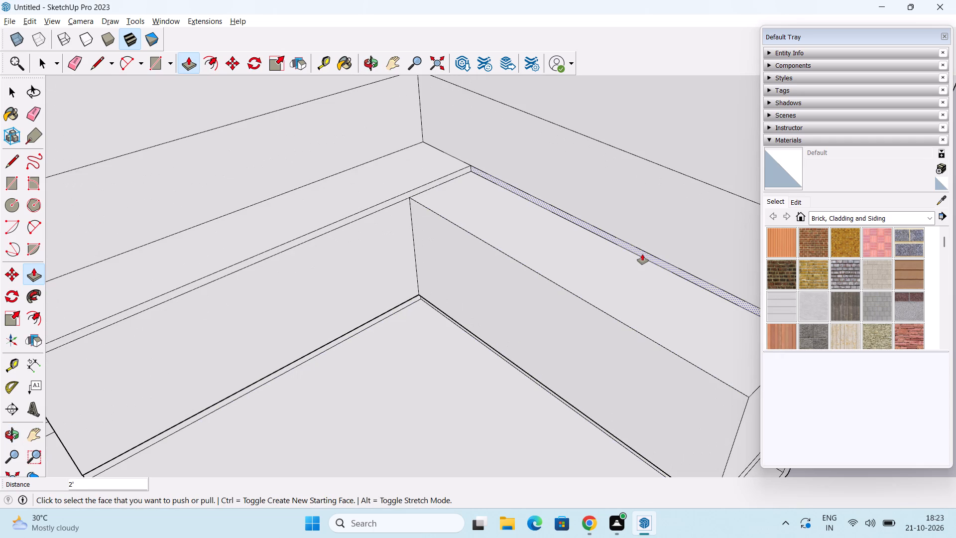
double_click(642, 254)
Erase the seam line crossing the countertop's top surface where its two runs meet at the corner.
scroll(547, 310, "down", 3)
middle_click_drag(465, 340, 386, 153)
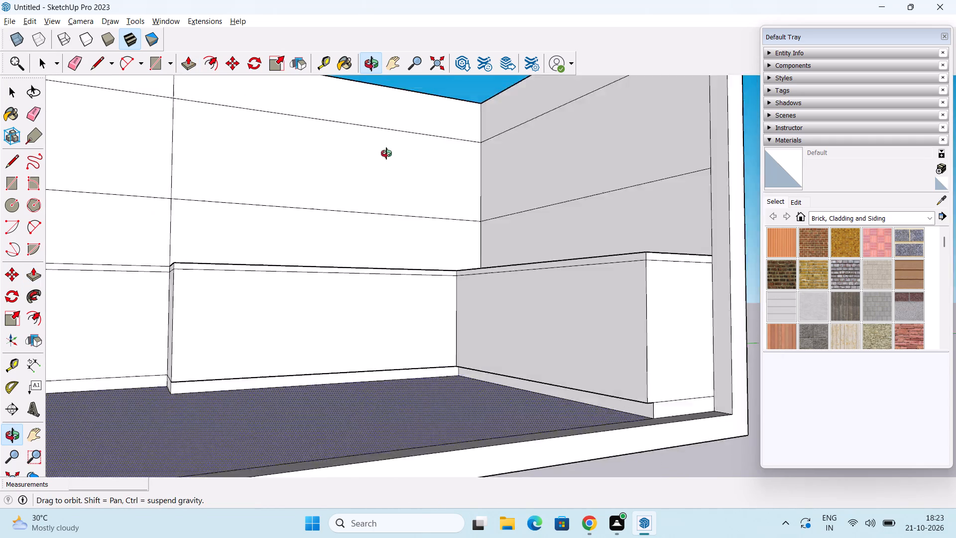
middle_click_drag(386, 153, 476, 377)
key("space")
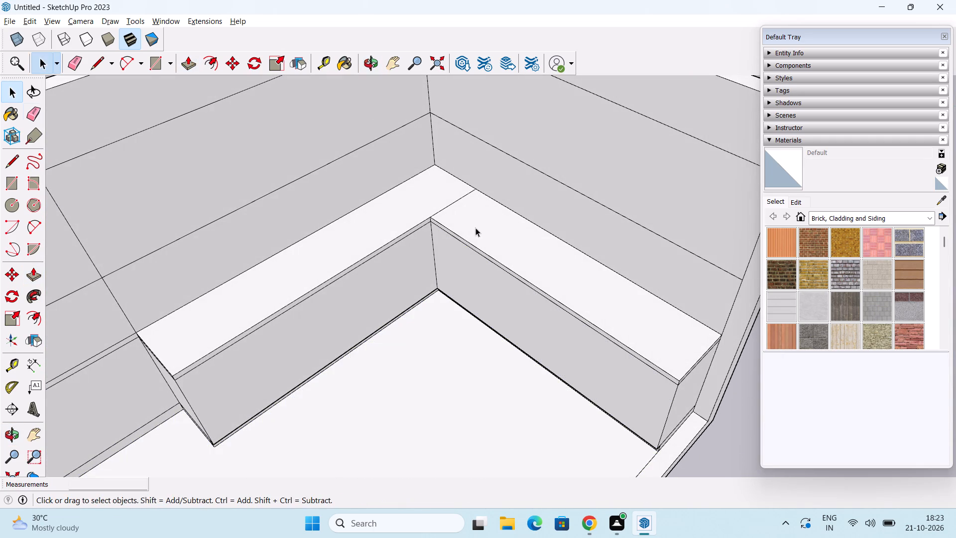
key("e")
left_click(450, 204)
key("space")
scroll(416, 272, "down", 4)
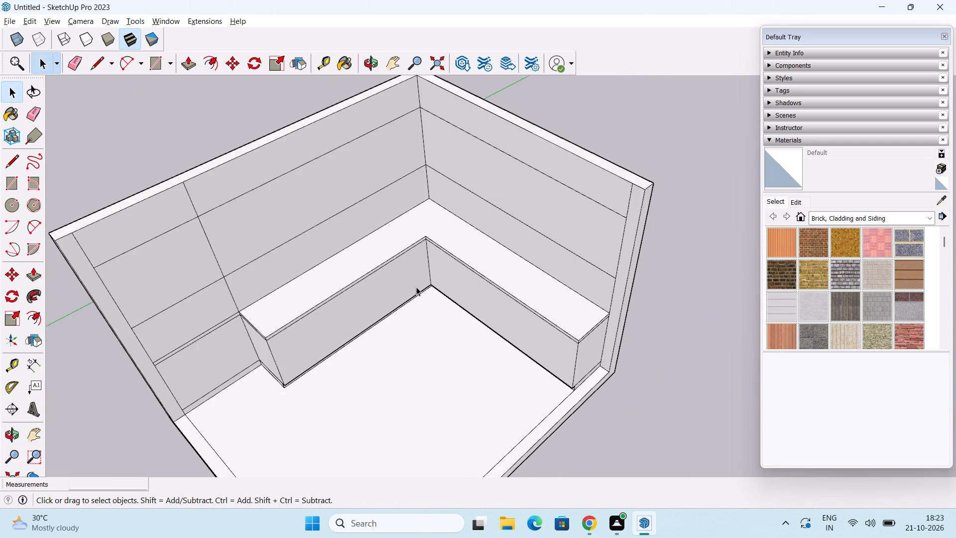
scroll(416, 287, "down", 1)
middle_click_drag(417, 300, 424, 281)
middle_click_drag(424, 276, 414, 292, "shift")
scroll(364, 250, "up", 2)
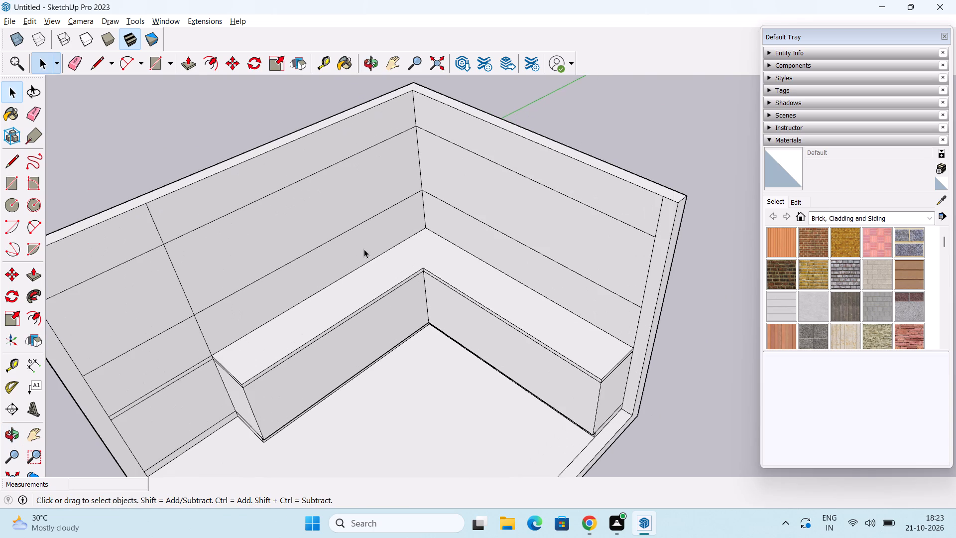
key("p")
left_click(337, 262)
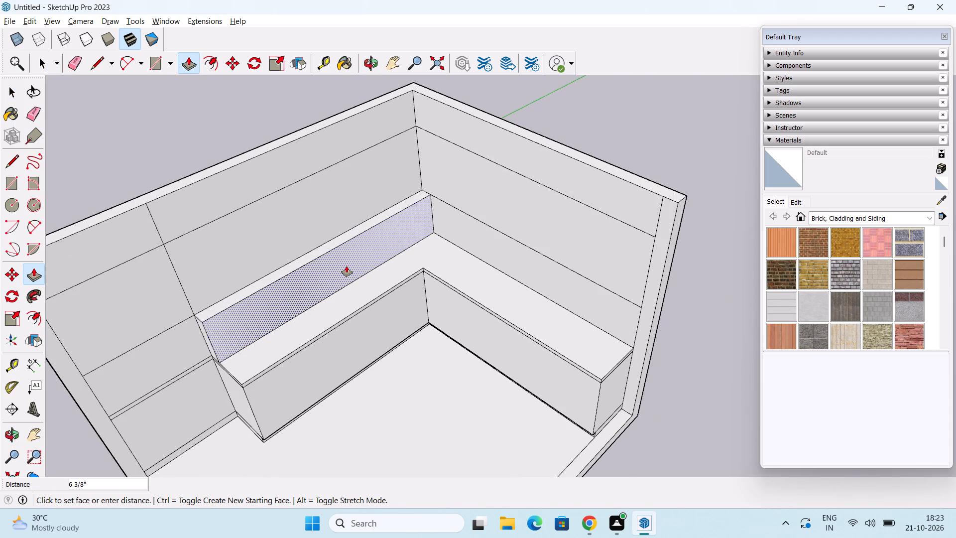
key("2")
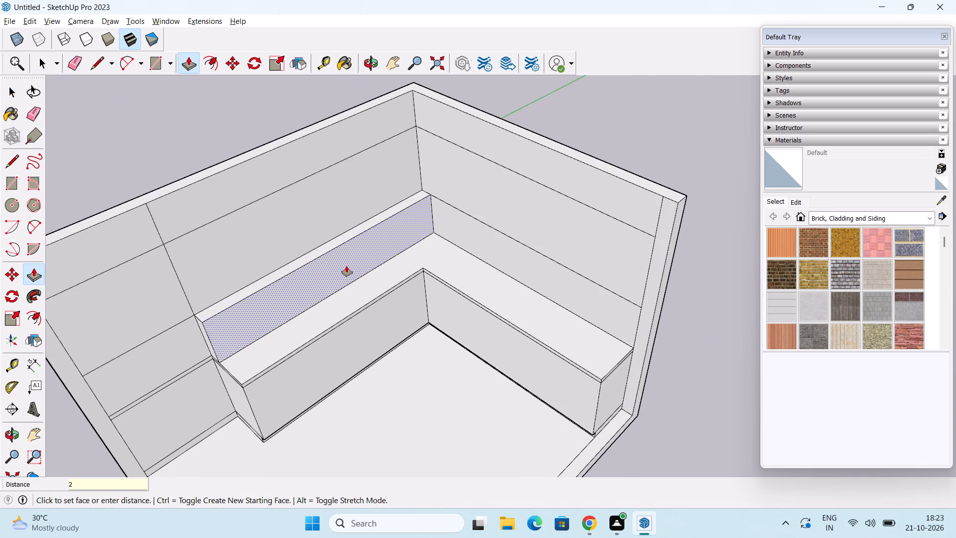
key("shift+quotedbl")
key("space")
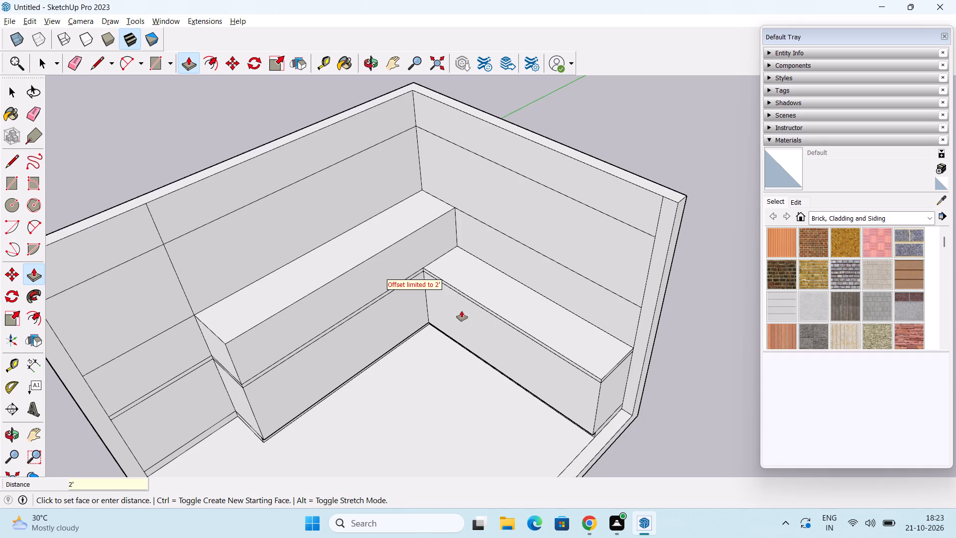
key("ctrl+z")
Push/Pull the wall panels directly above the countertop out 2" on both walls as a backsplash.
left_click(279, 282)
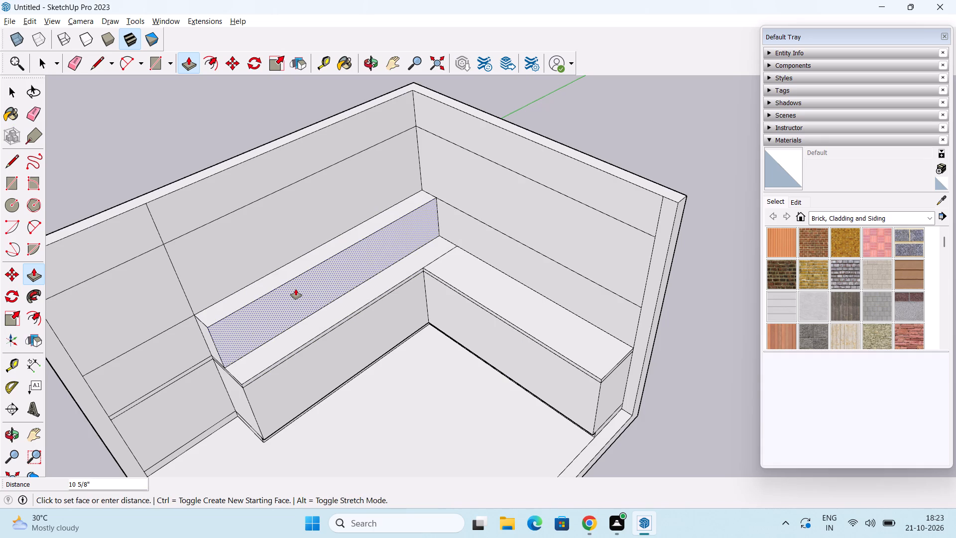
key("2")
key("shift+quotedbl")
key("Return")
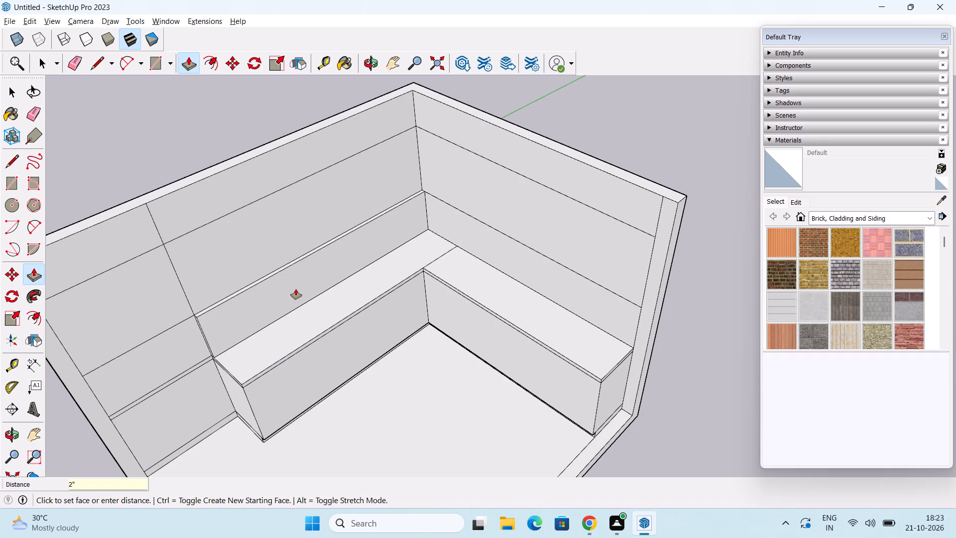
double_click(519, 268)
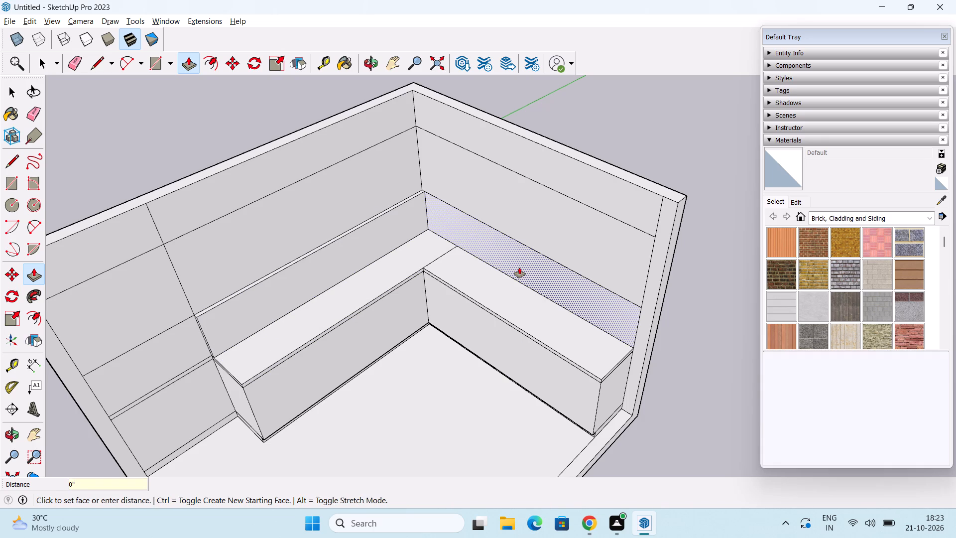
Push/Pull the longer wall's panel above the backsplash out 2" flush with it, plus a further 16" for the upper cabinet.
middle_click_drag(532, 267, 529, 289)
scroll(417, 190, "up", 2)
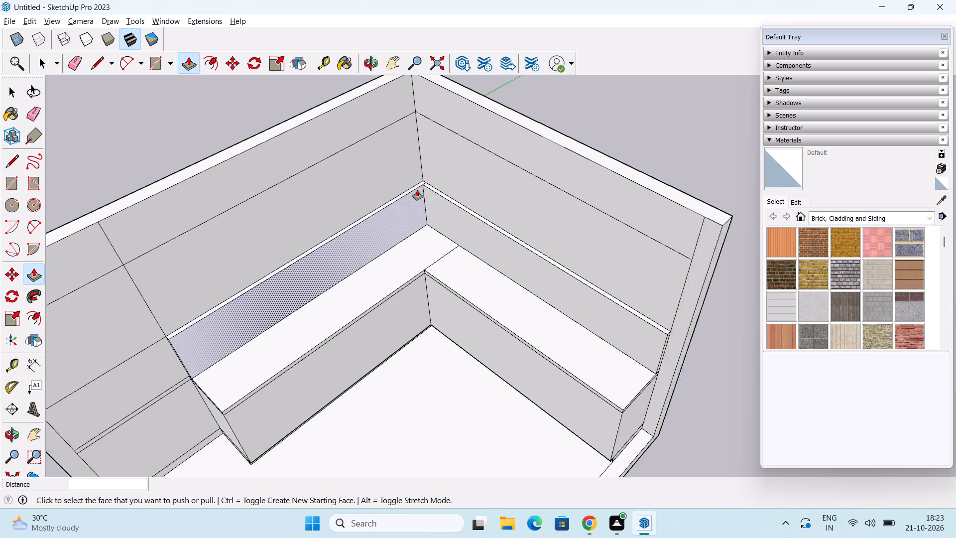
left_click(318, 197)
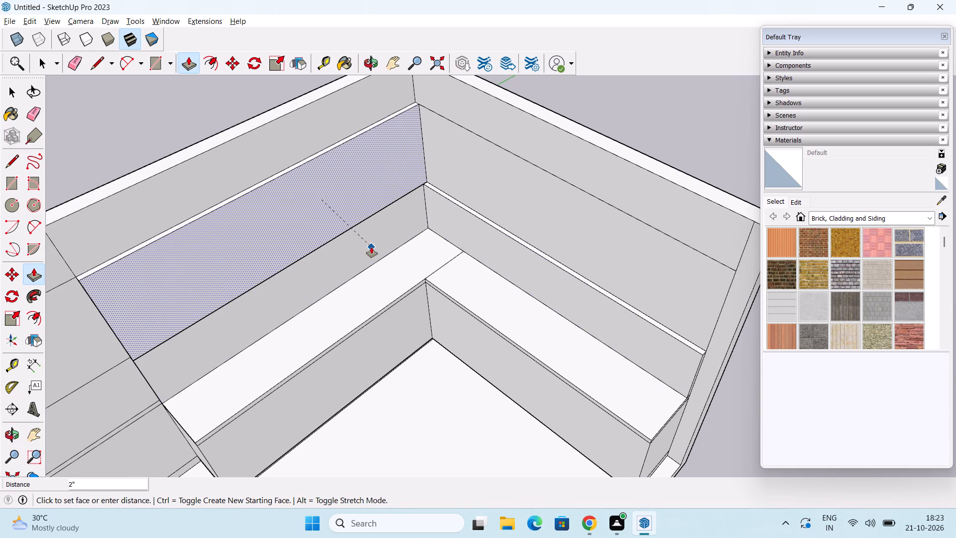
left_click(371, 247)
left_click(327, 211)
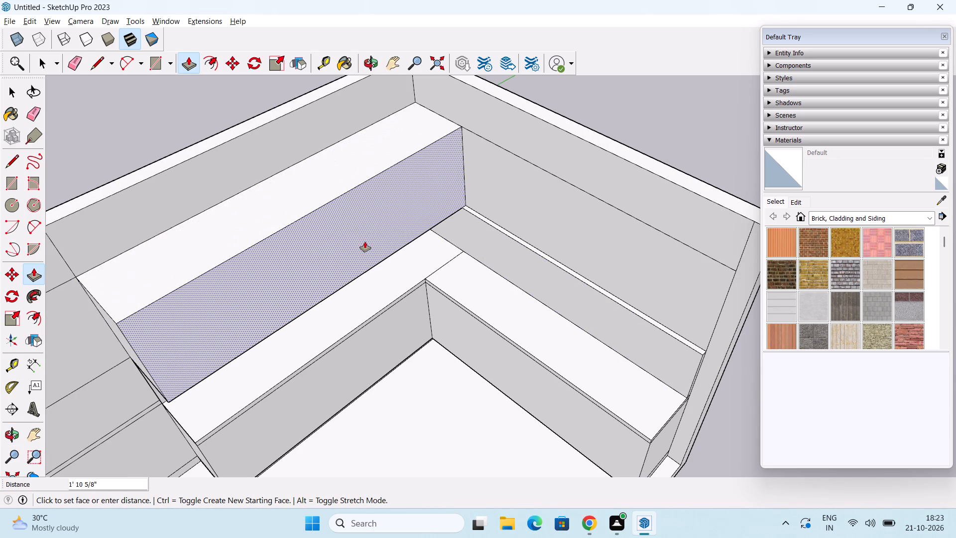
type("16")
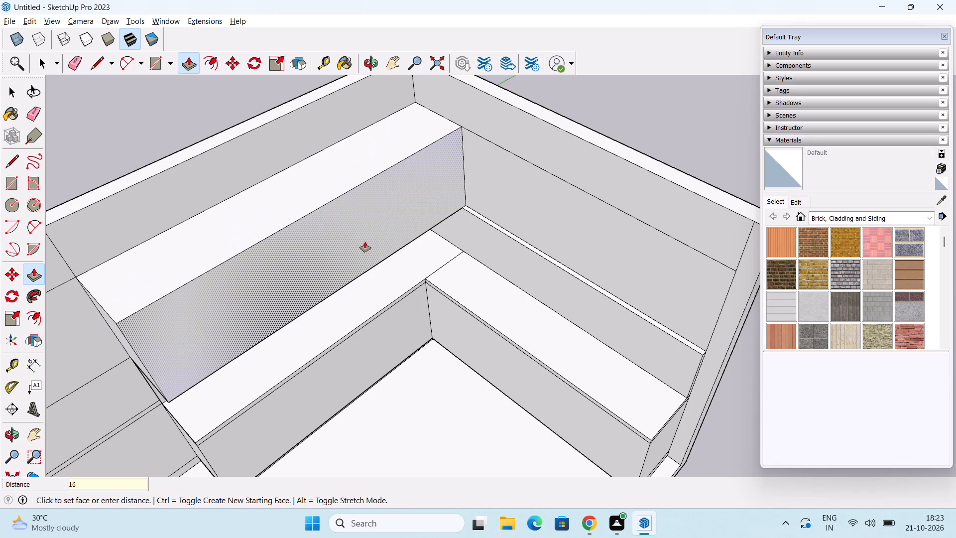
key("shift+quotedbl")
key("Return")
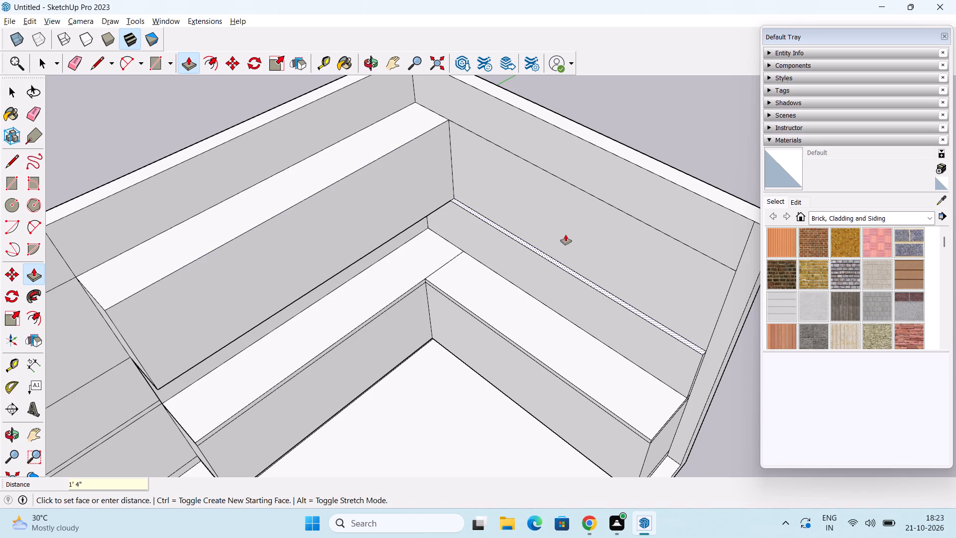
Push/Pull the shorter wall's panel above the backsplash out 2", plus a further 16", to form the matching upper cabinet.
double_click(593, 225)
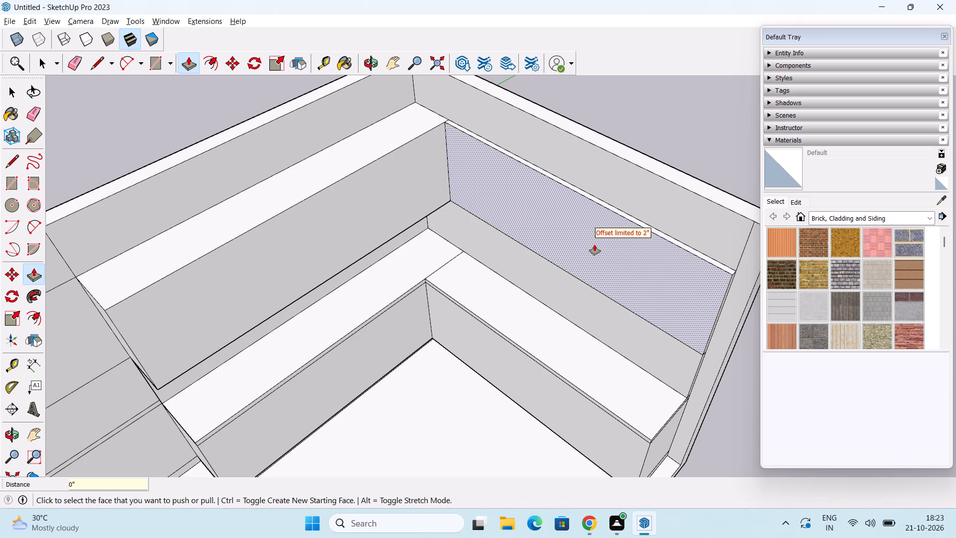
left_click(595, 245)
type("16")
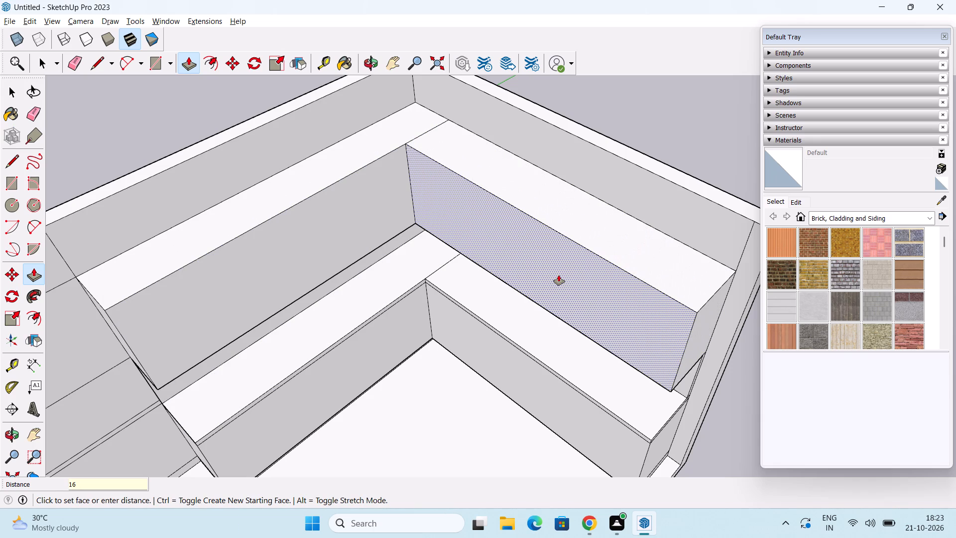
key("shift+quotedbl")
key("Return")
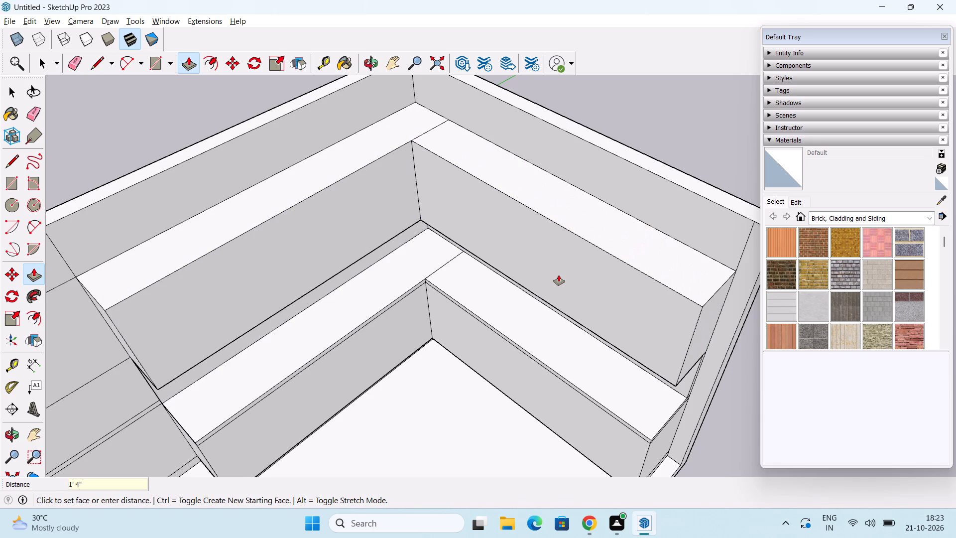
Erase the seam line across the top surface of the upper cabinets where they meet at the corner.
middle_click_drag(610, 276, 430, 67)
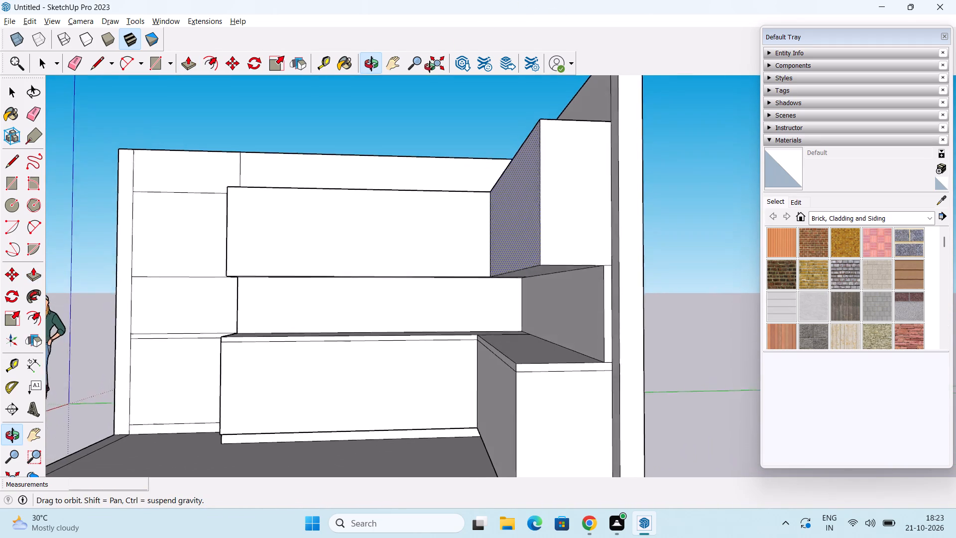
middle_click_drag(430, 67, 439, 86)
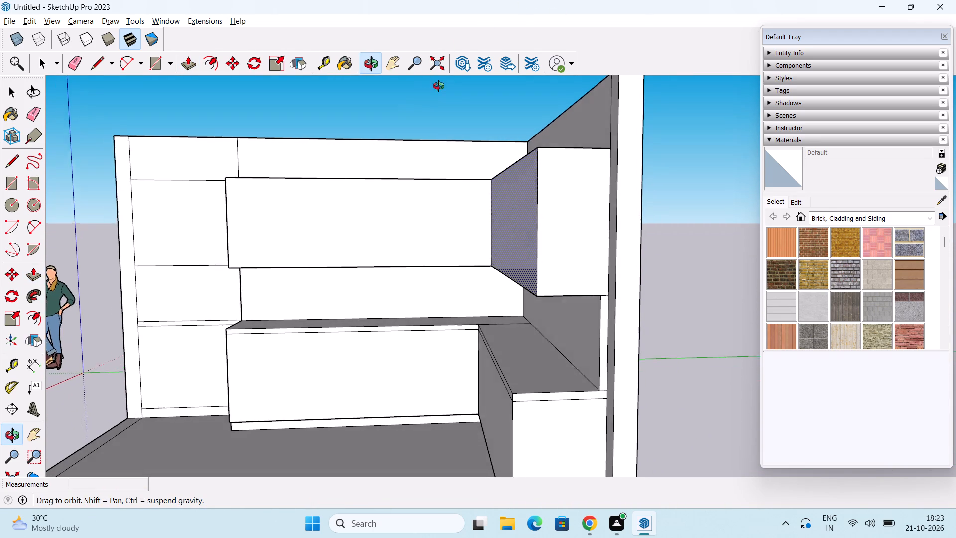
middle_click_drag(439, 86, 505, 118)
key("space")
scroll(467, 220, "down", 1)
middle_click_drag(472, 206, 501, 247)
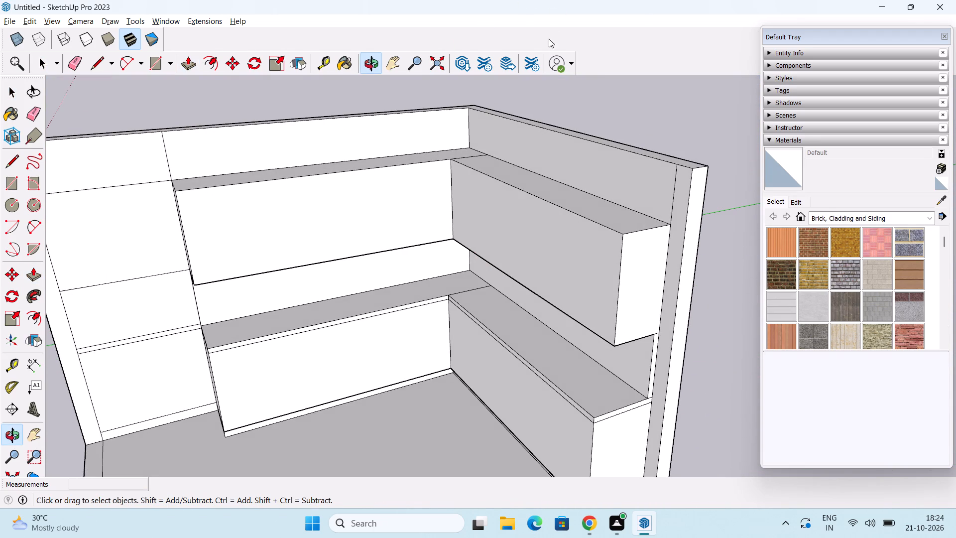
middle_click_drag(537, 74, 533, 134)
key("e")
scroll(508, 142, "up", 5)
middle_click_drag(450, 164, 455, 223)
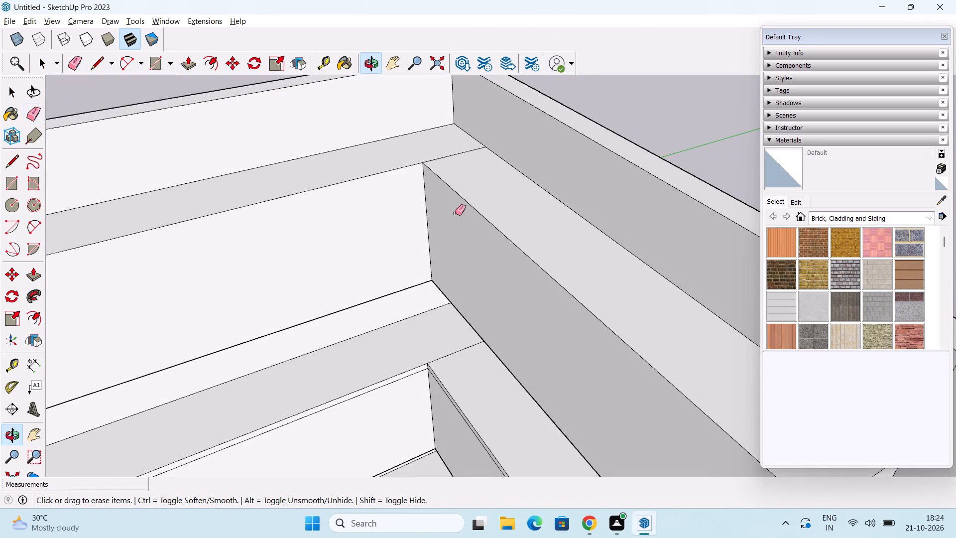
left_click(459, 154)
key("space")
Inspect the L-shaped base units, countertop, backsplash and upper cabinets from several angles.
scroll(472, 169, "down", 3)
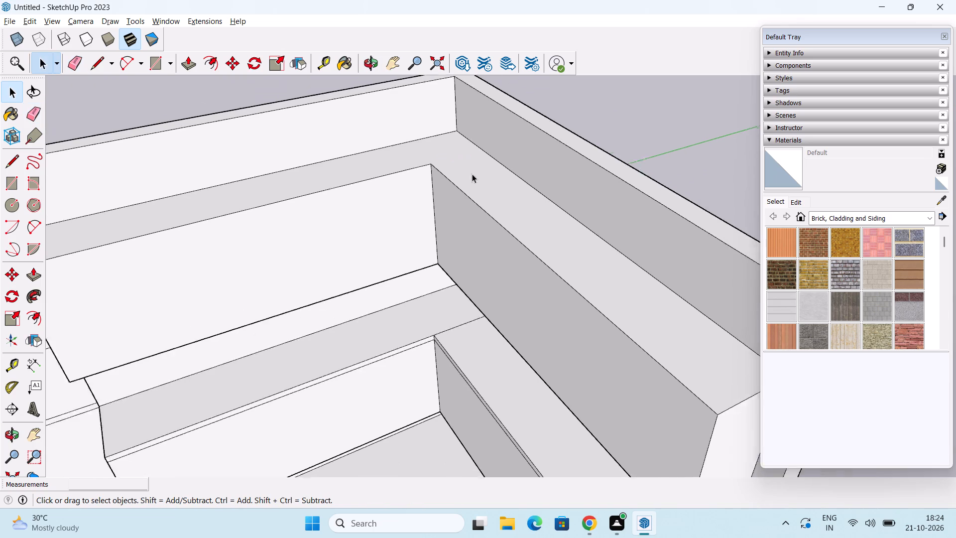
scroll(472, 174, "down", 6)
middle_click_drag(420, 264, 542, 189)
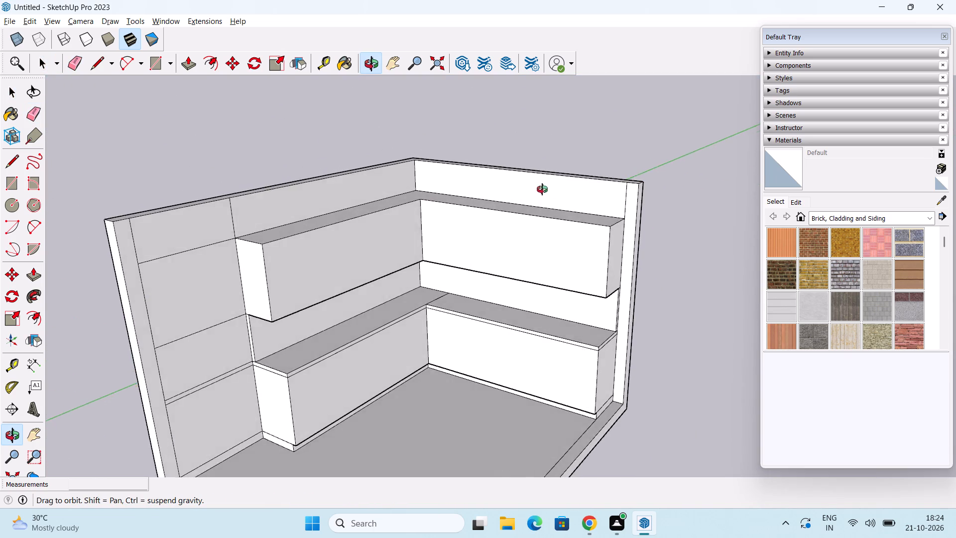
middle_click_drag(542, 189, 435, 208)
scroll(413, 252, "down", 2)
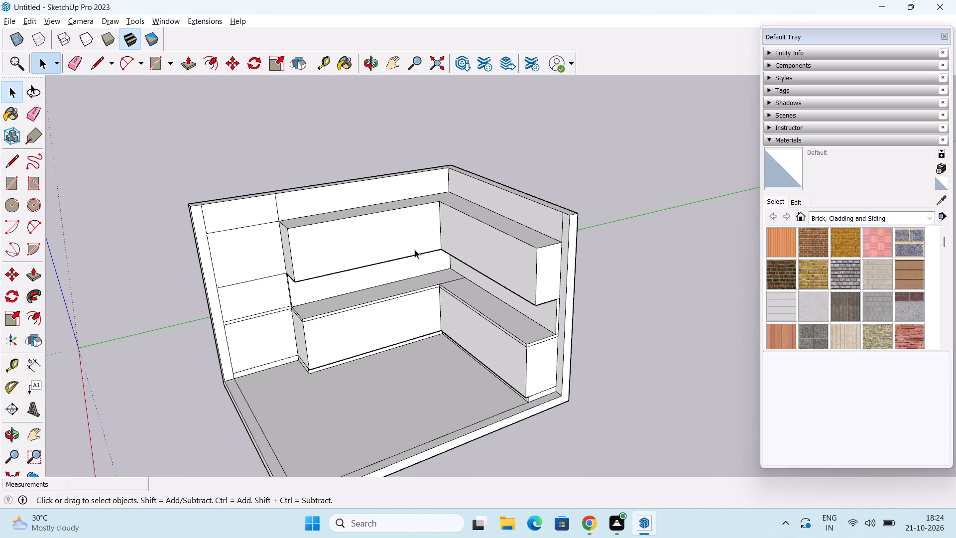
middle_click_drag(436, 242, 445, 219)
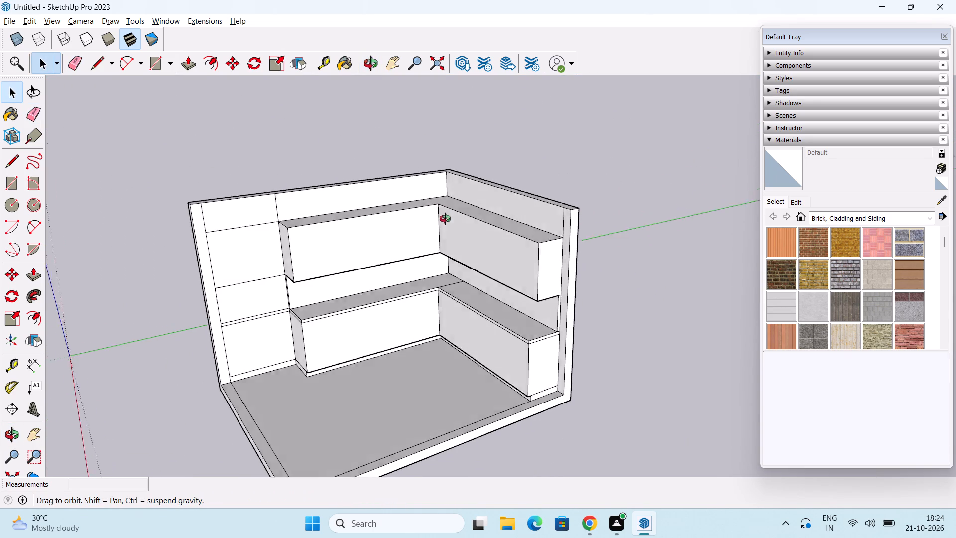
middle_click_drag(445, 219, 453, 203)
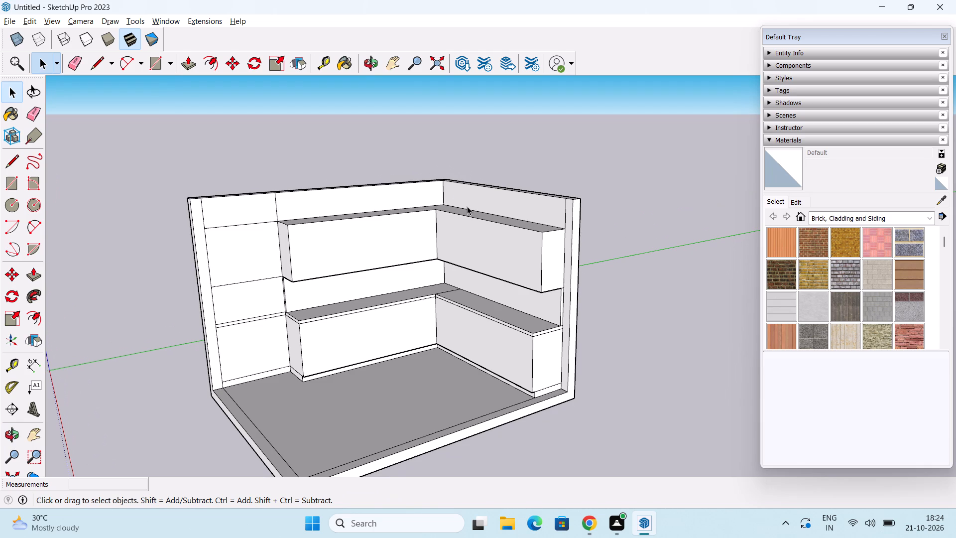
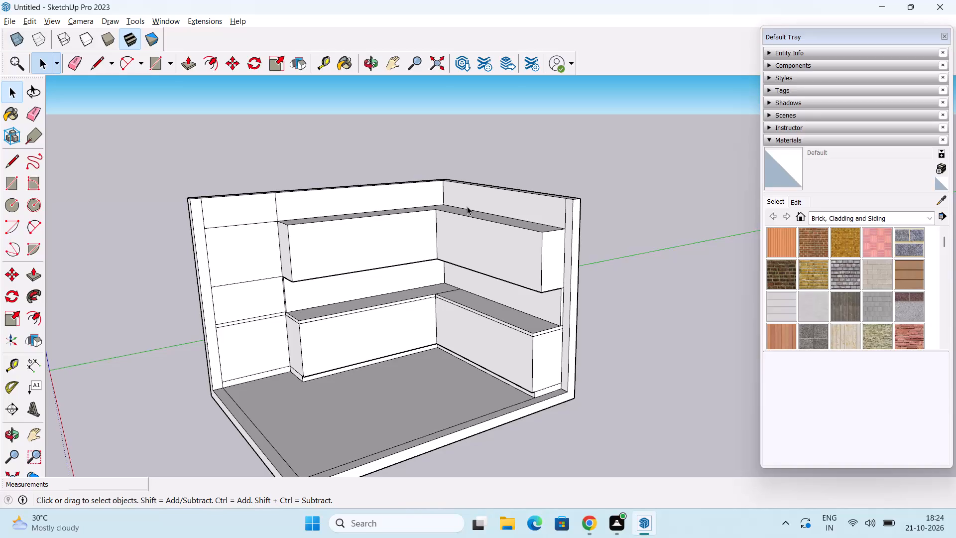
Examine the L-shaped base units, countertop and upper cabinets from above and from the open front of the room.
middle_click_drag(494, 311, 526, 432)
middle_click_drag(536, 412, 556, 327)
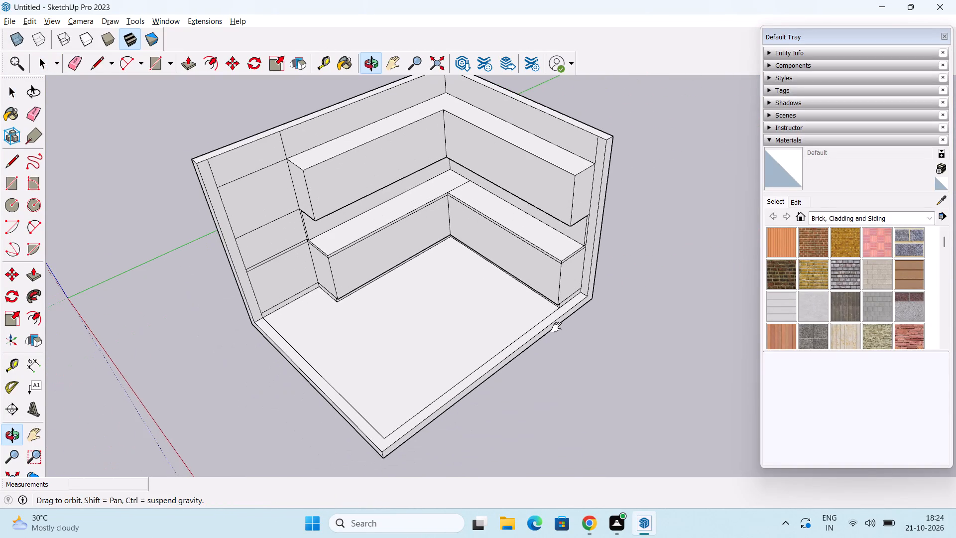
middle_click_drag(556, 327, 556, 327)
scroll(491, 354, "down", 2)
middle_click_drag(487, 362, 460, 417)
scroll(483, 314, "up", 2)
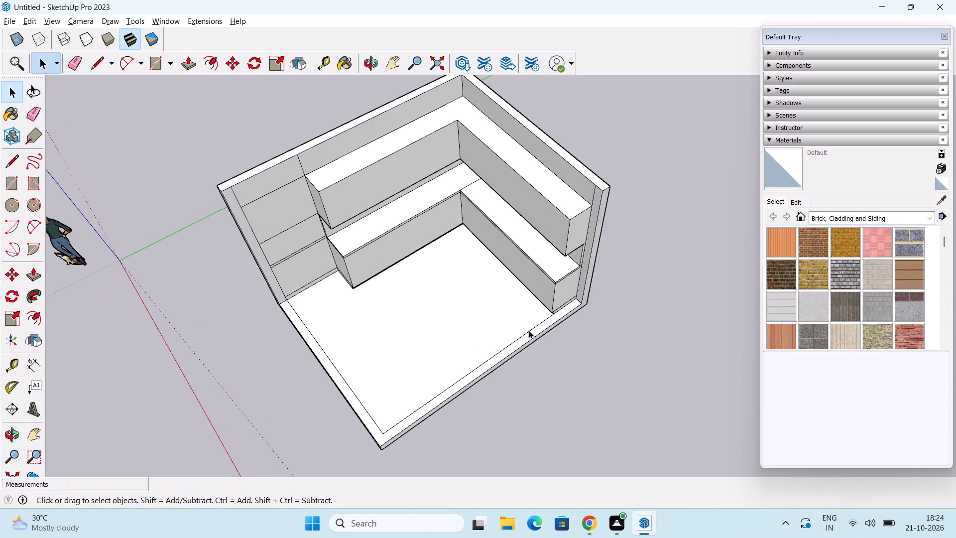
middle_click_drag(510, 333, 528, 297)
middle_click_drag(523, 291, 502, 342, "shift")
middle_click_drag(472, 368, 403, 279)
middle_click_drag(376, 334, 398, 301)
scroll(398, 298, "down", 1)
middle_click_drag(325, 302, 350, 298)
middle_click_drag(362, 288, 418, 308)
scroll(359, 268, "up", 2)
middle_click_drag(362, 261, 357, 299)
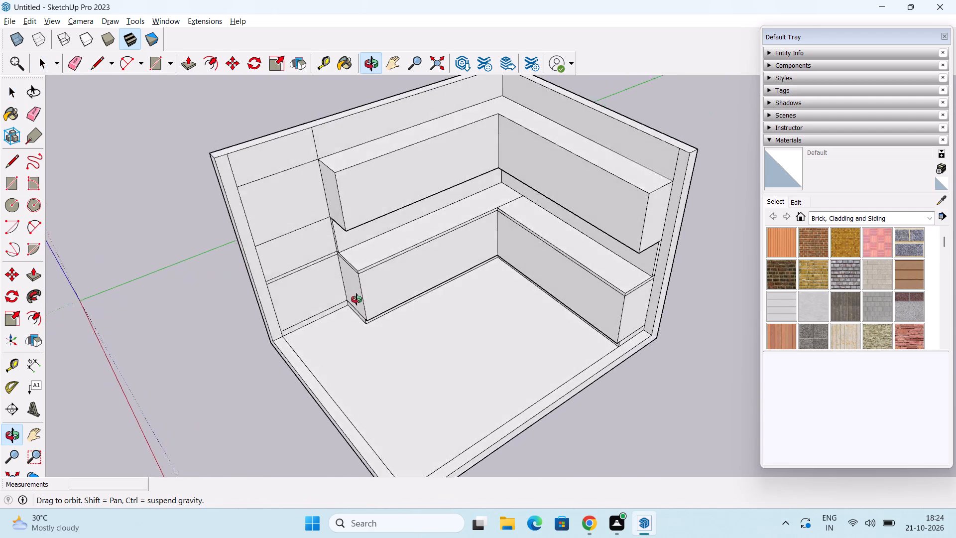
middle_click_drag(357, 299, 303, 227)
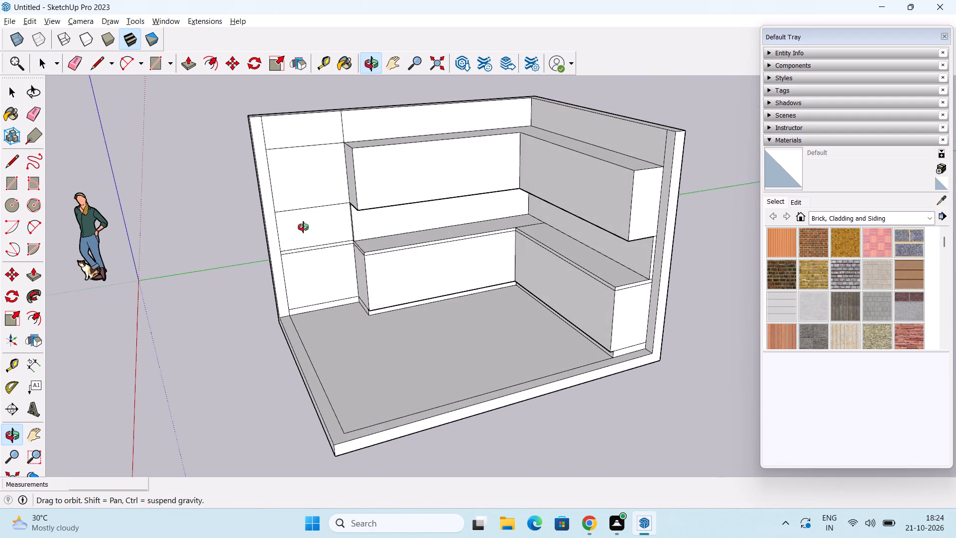
middle_click_drag(303, 227, 298, 233)
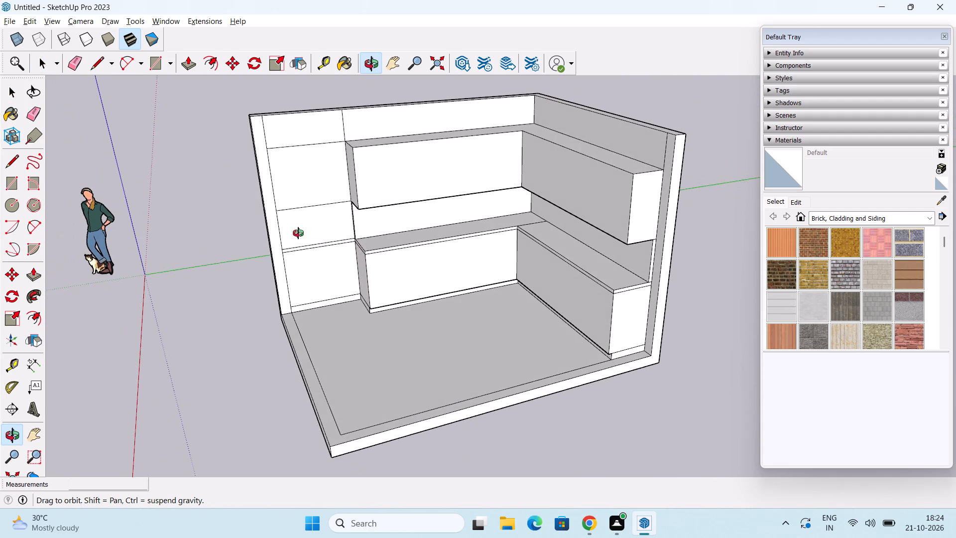
middle_click_drag(298, 233, 313, 249)
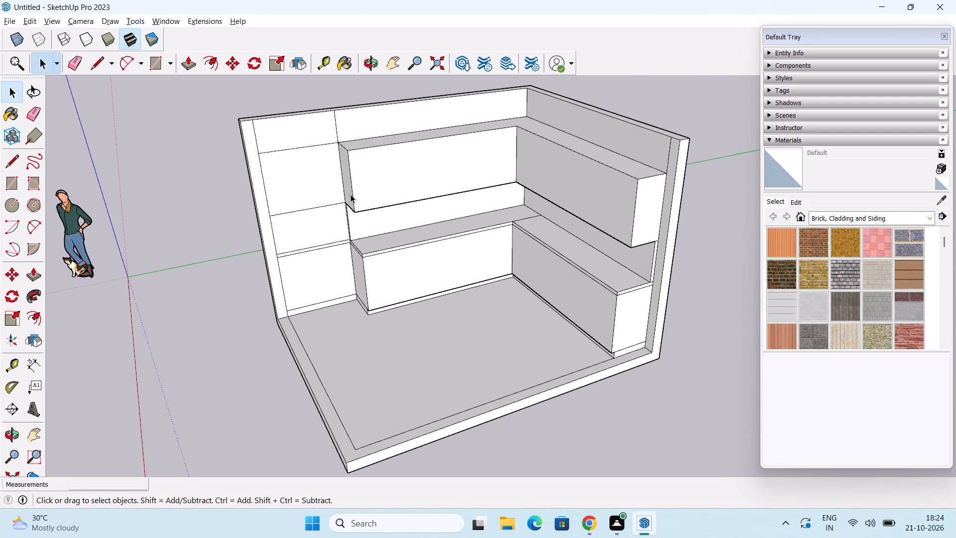
Copy the outer front vertical edge of the longer wall's upper cabinet to the inner corner and divide the span into 6 equal door panels.
left_click(351, 194)
scroll(351, 200, "up", 3)
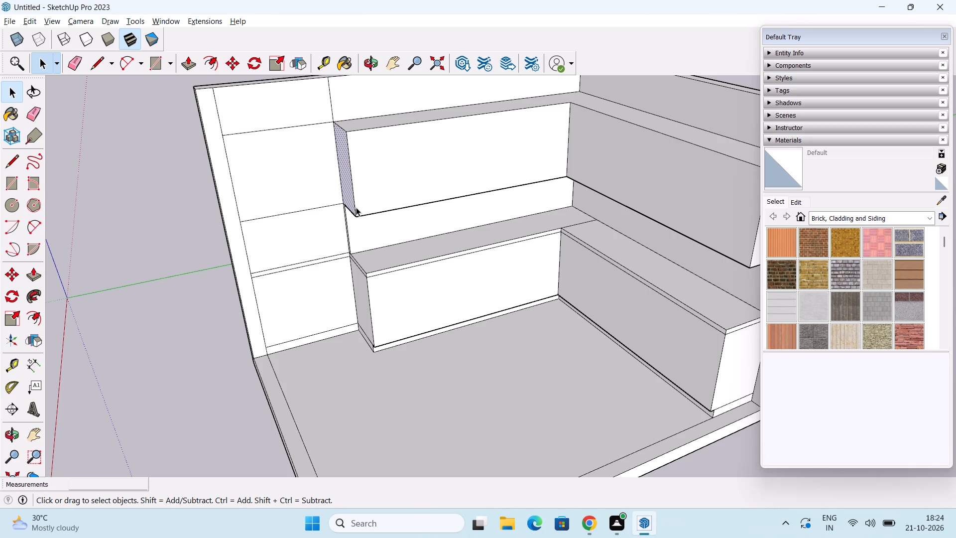
left_click(355, 211)
middle_click_drag(377, 239, 392, 239)
key("m")
scroll(404, 215, "up", 2)
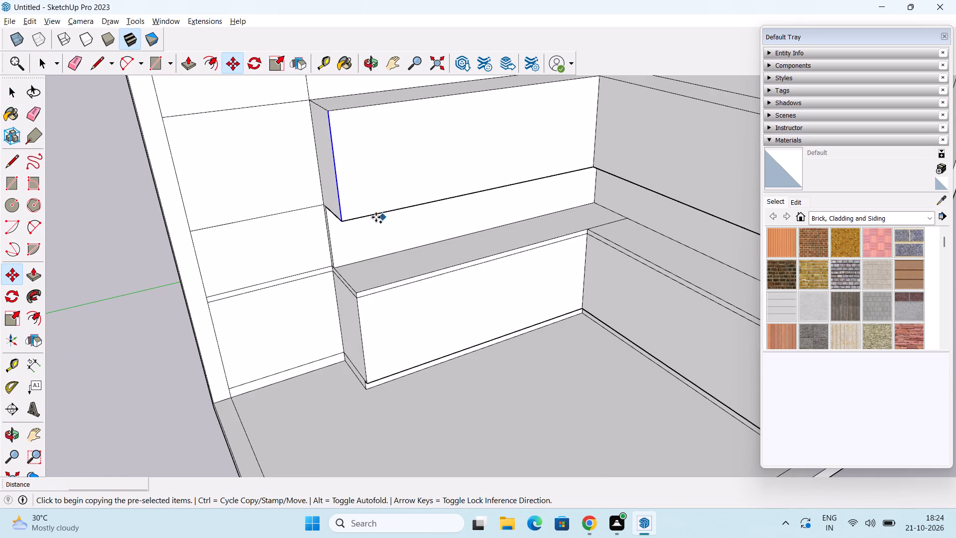
left_click(341, 224)
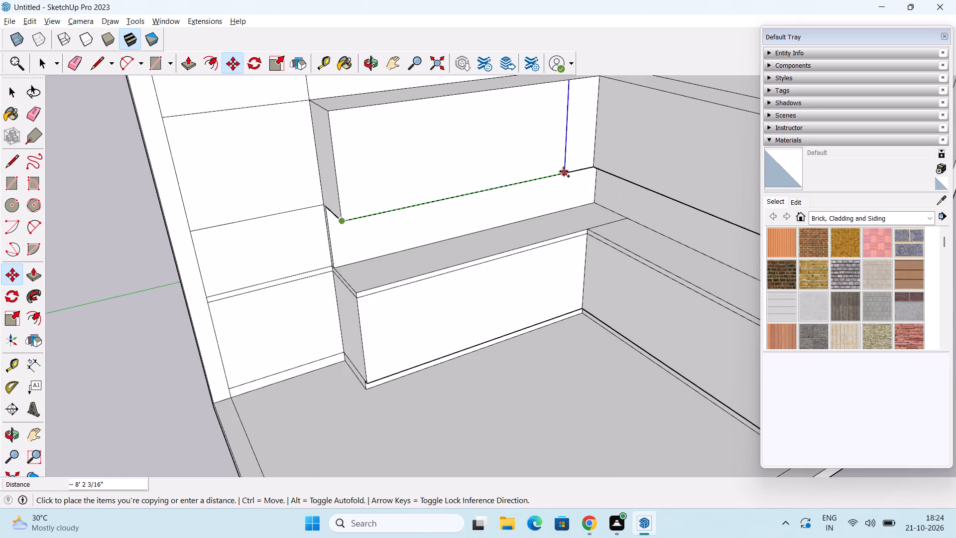
left_click(594, 167)
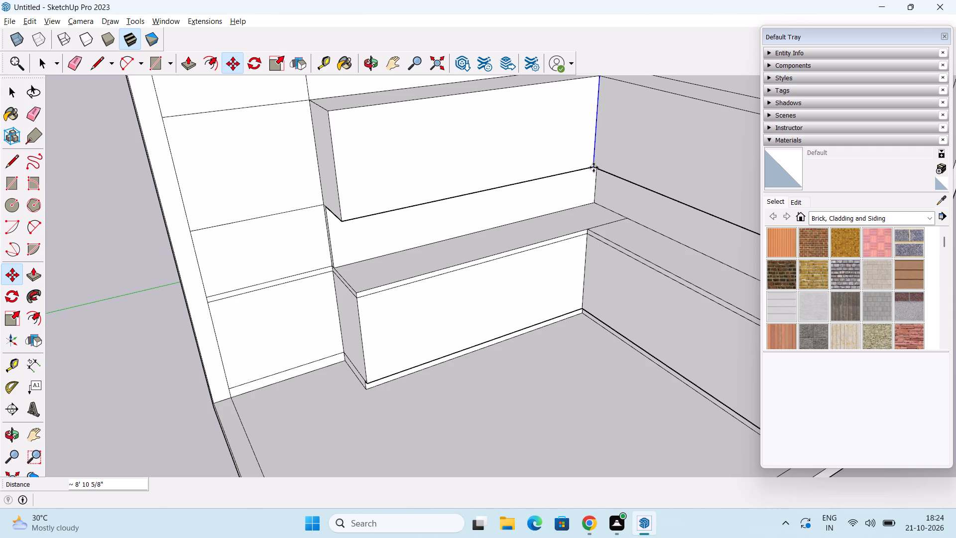
type("/6")
key("Return")
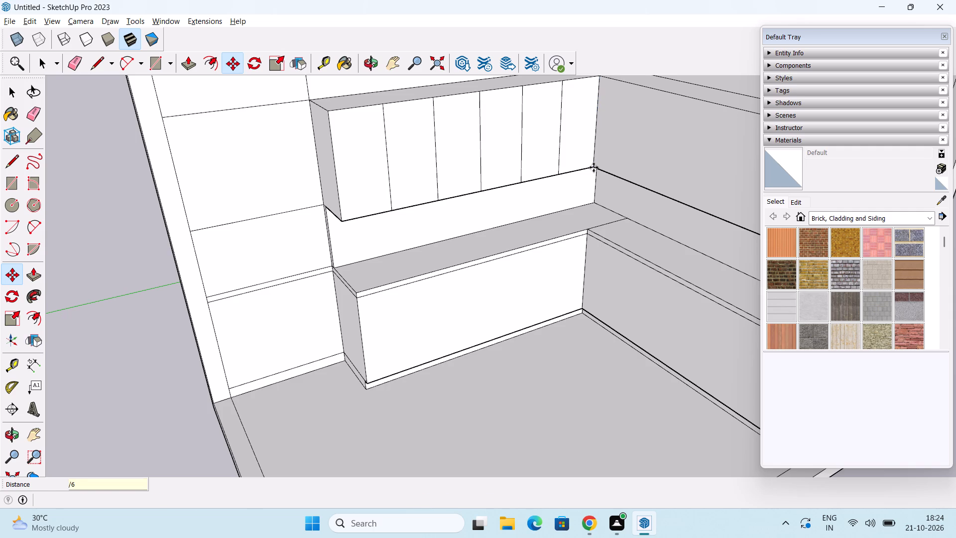
key("space")
Copy the corner vertical edge to the outer end of the shorter wall's upper cabinet and divide the span into 7 equal panels.
middle_click_drag(576, 236, 682, 231)
middle_click_drag(663, 216, 578, 247, "shift")
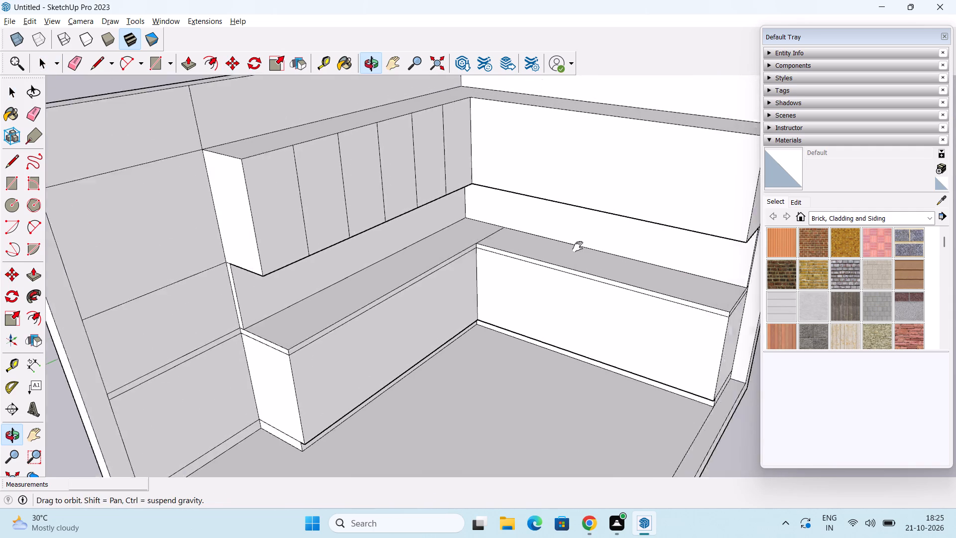
middle_click_drag(578, 247, 530, 265, "shift")
left_click(405, 188)
key("m")
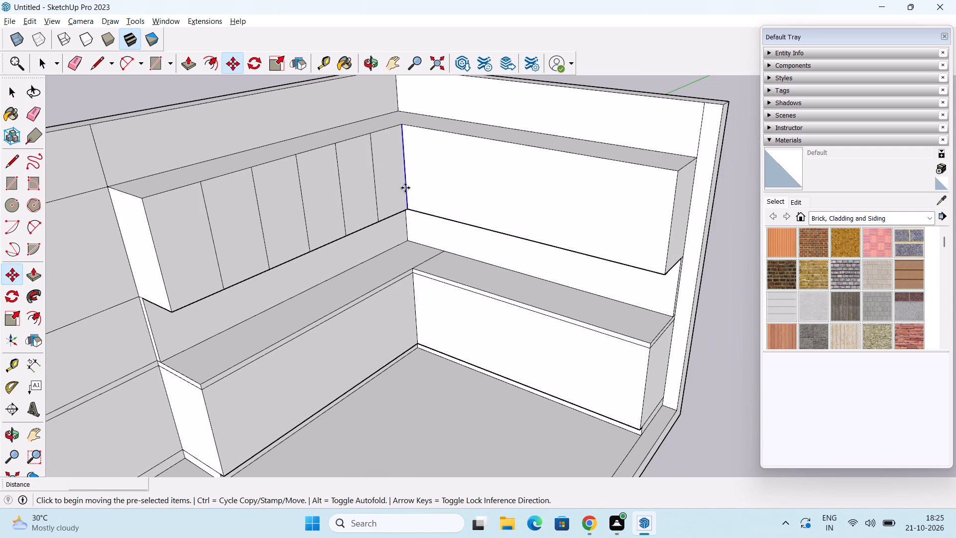
left_click(405, 211)
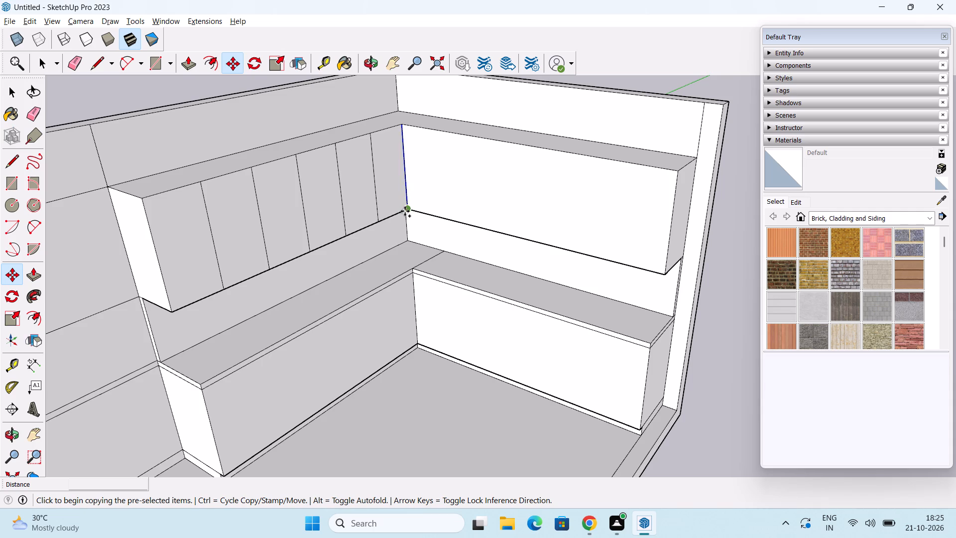
left_click(664, 273)
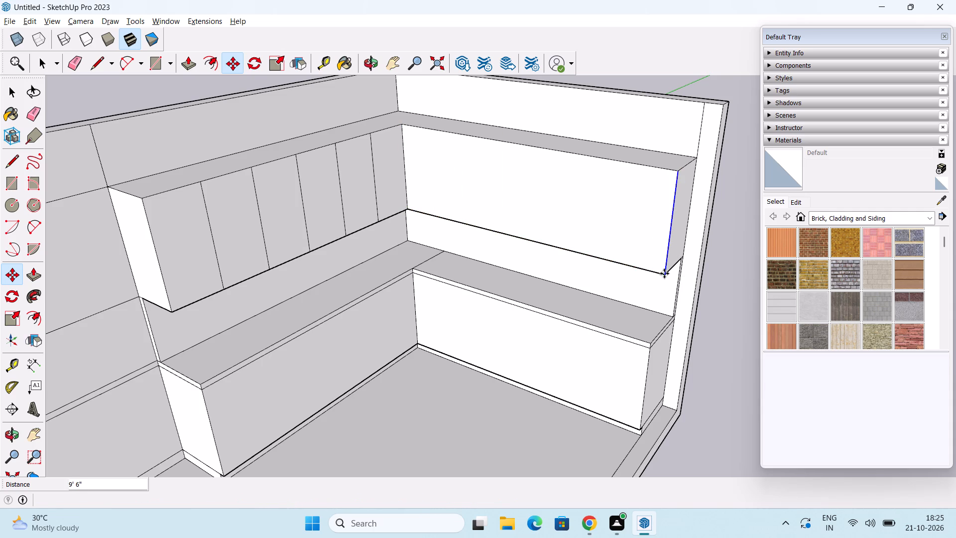
type("/7")
key("Return")
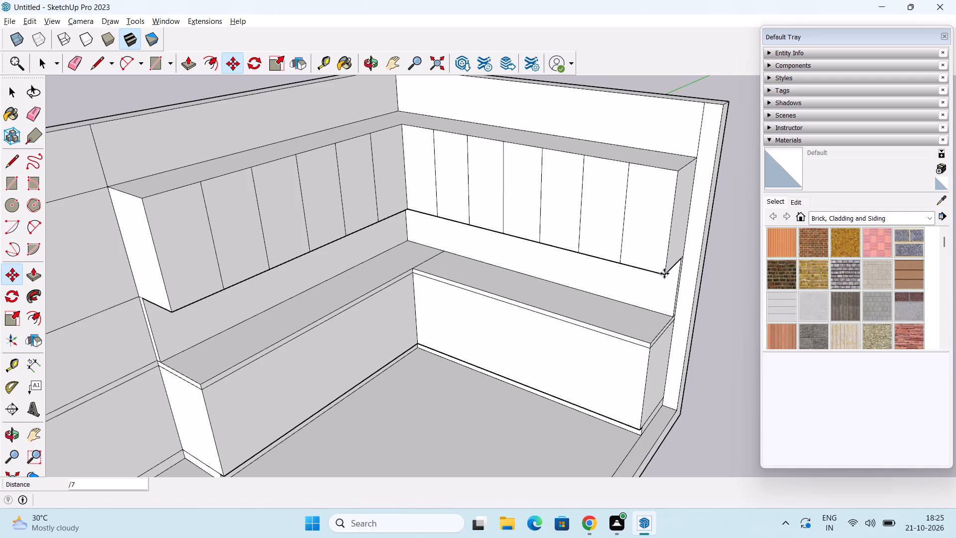
key("space")
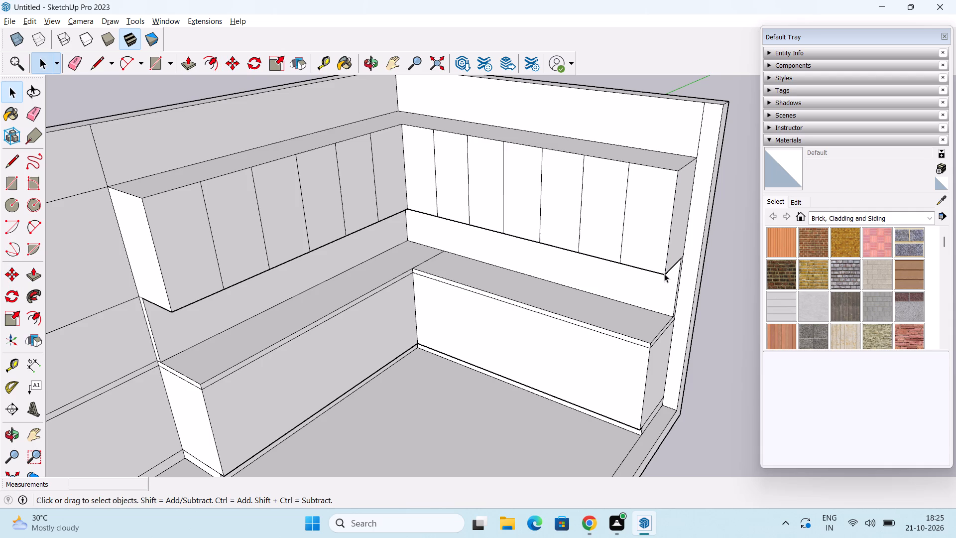
Erase the seam line across the countertop surface where the two runs meet at the corner.
scroll(487, 378, "up", 1)
middle_click_drag(488, 377, 492, 374)
key("e")
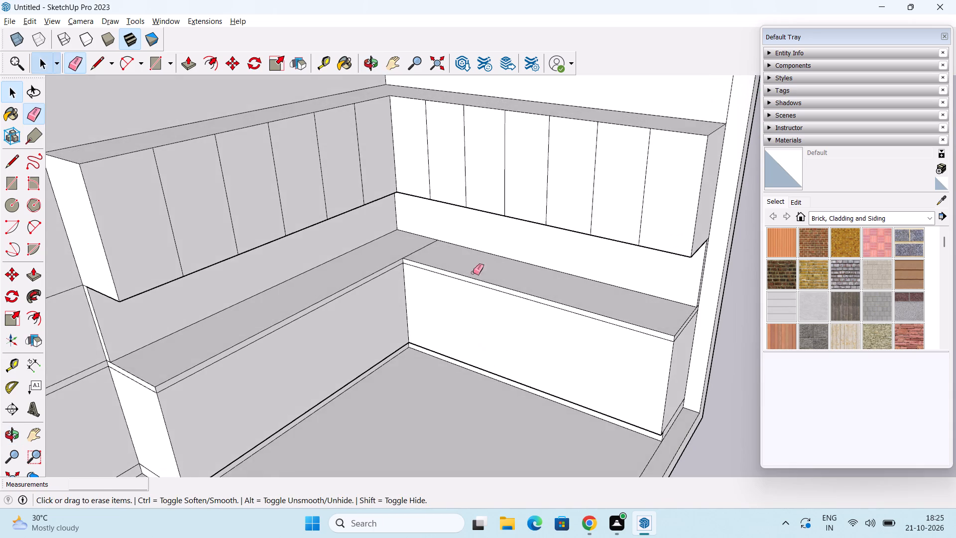
scroll(450, 248, "up", 3)
left_click(411, 248)
key("space")
Offset the outline of the outermost front panel on the longer wall's upper cabinet inward by 1".
scroll(417, 241, "down", 8)
middle_click_drag(474, 274, 372, 220)
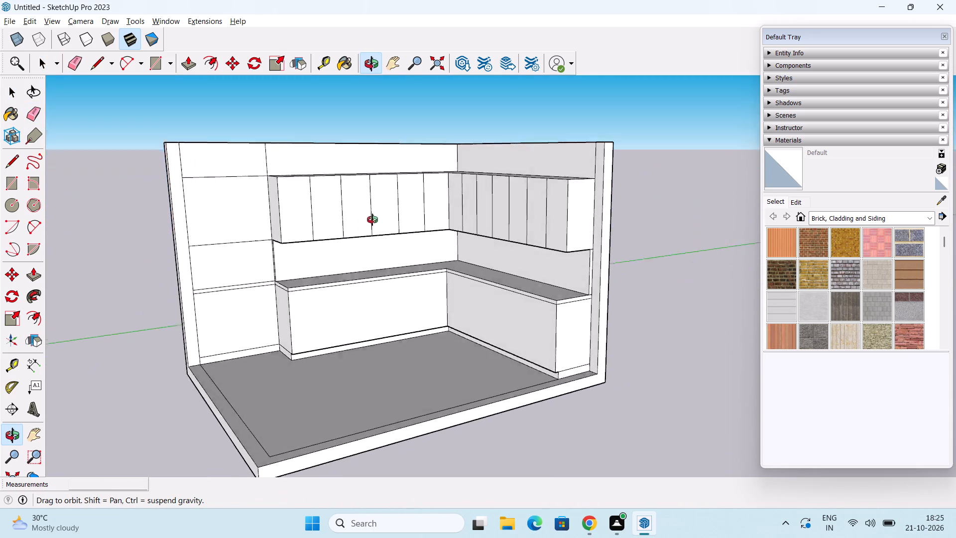
middle_click_drag(372, 220, 348, 254)
scroll(292, 237, "up", 2)
middle_click_drag(301, 231, 286, 225)
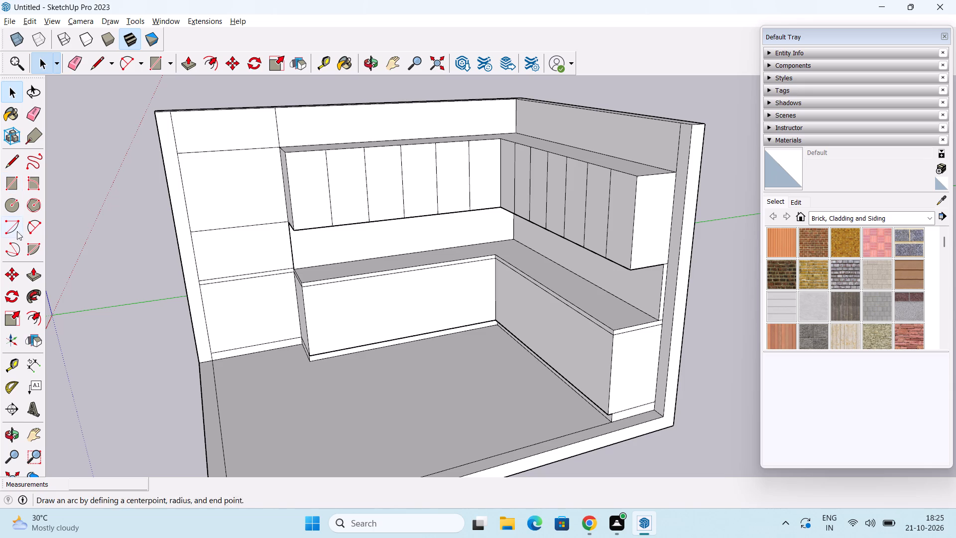
left_click(33, 322)
scroll(308, 181, "up", 2)
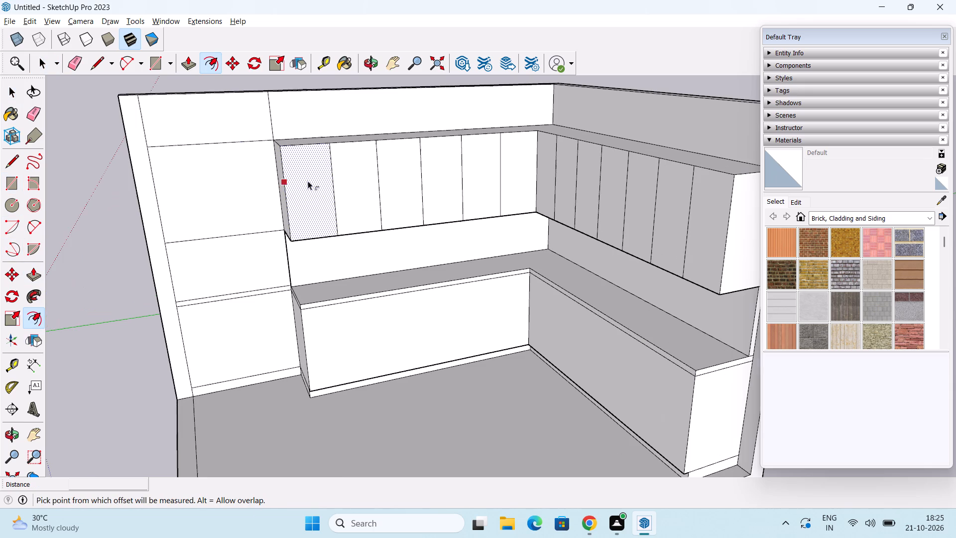
left_click(287, 186)
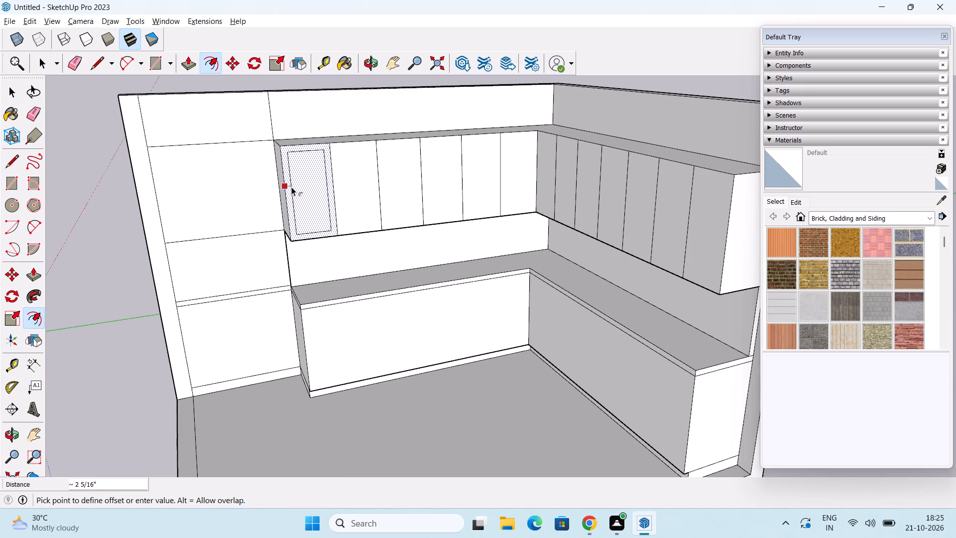
type("1\"")
key("Return")
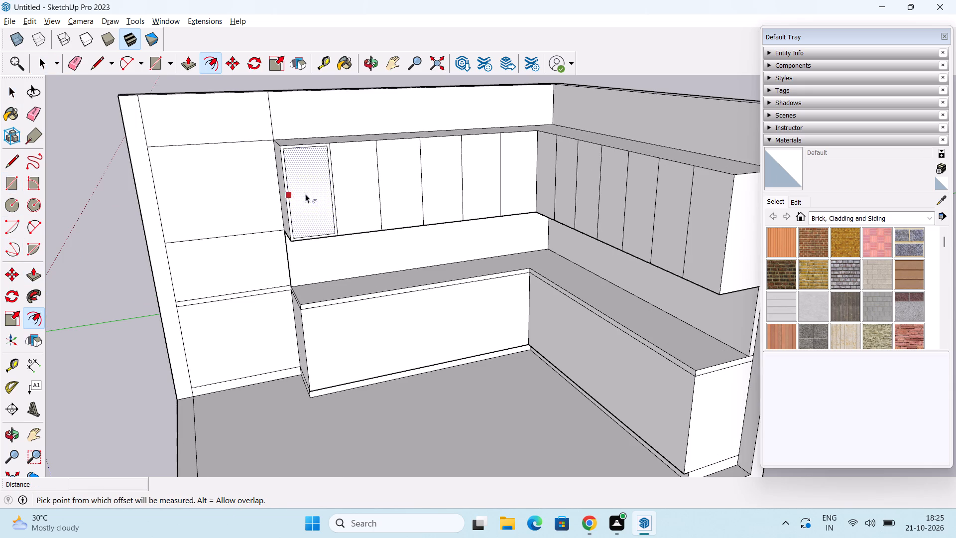
key("space")
Draw a horizontal line across the middle of the inset panel, from one side edge to the other.
scroll(306, 170, "up", 3)
middle_click_drag(289, 208, 311, 205)
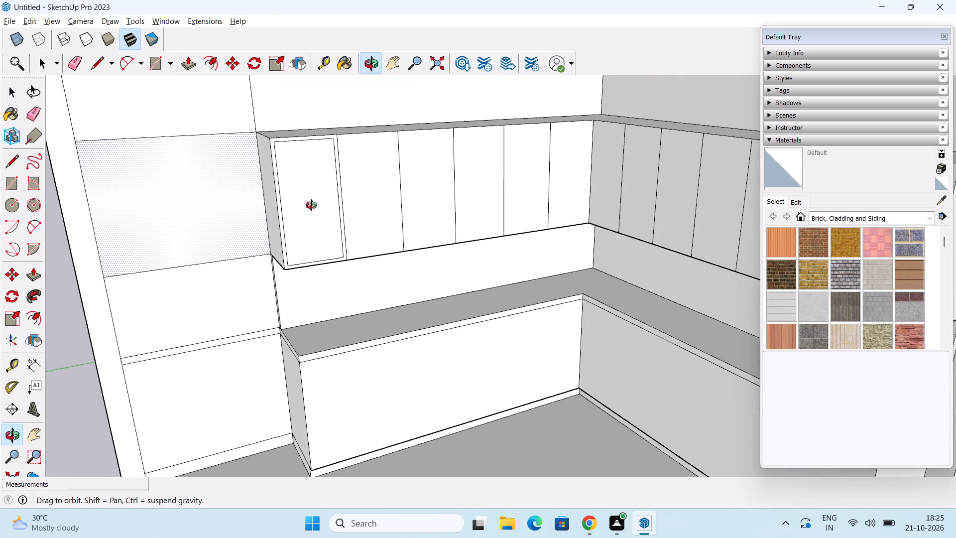
middle_click_drag(311, 205, 311, 207)
key("l")
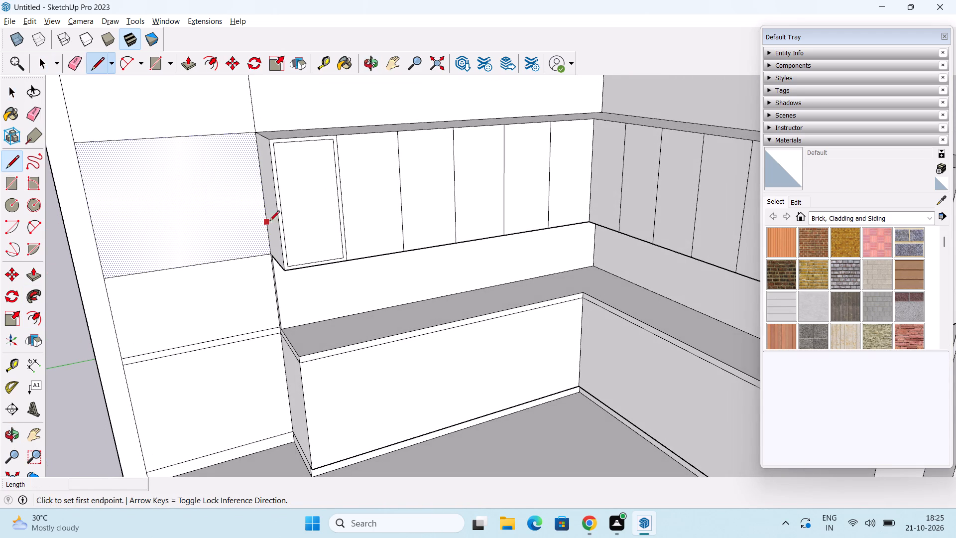
left_click(284, 207)
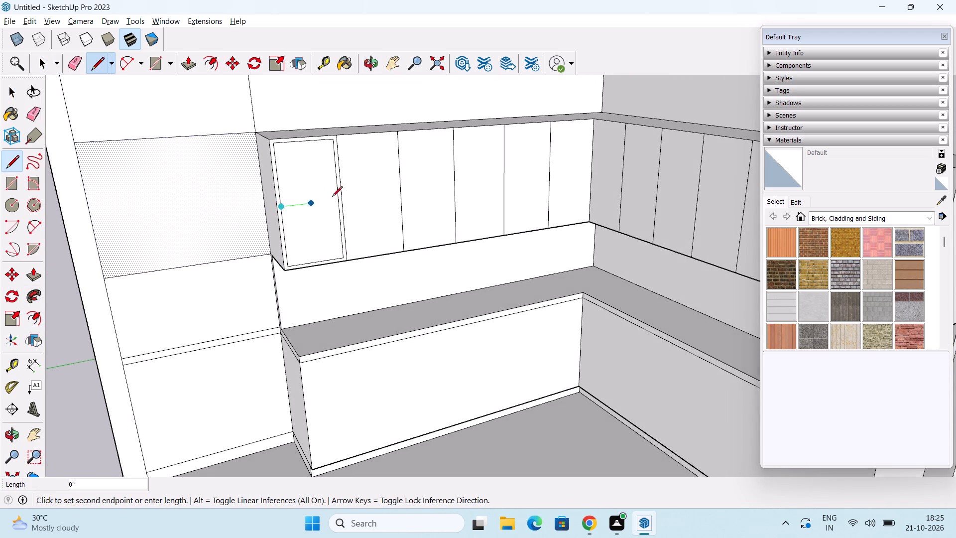
left_click(340, 198)
scroll(282, 209, "up", 3)
key("space")
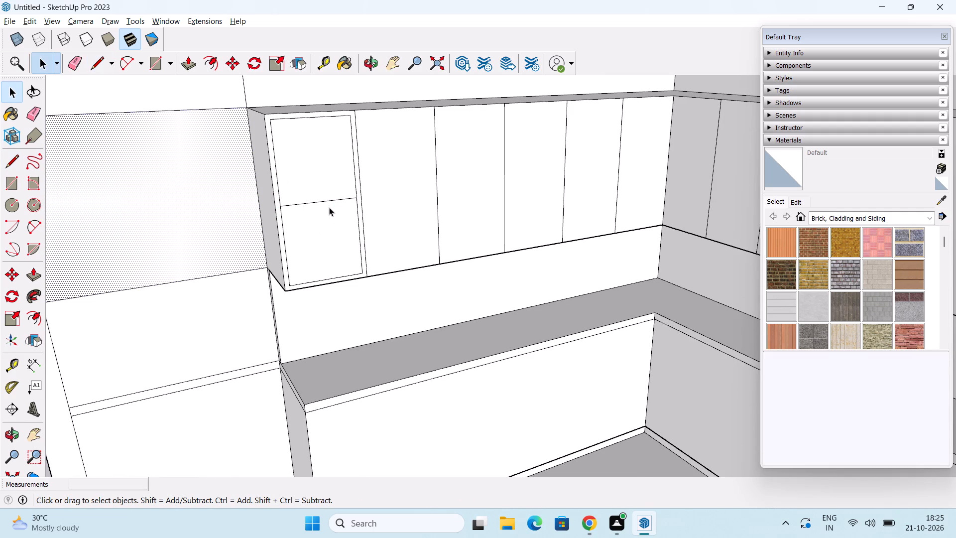
Copy the panel's horizontal dividing line 1" upward to outline a shelf thickness.
left_click(334, 199)
key("m")
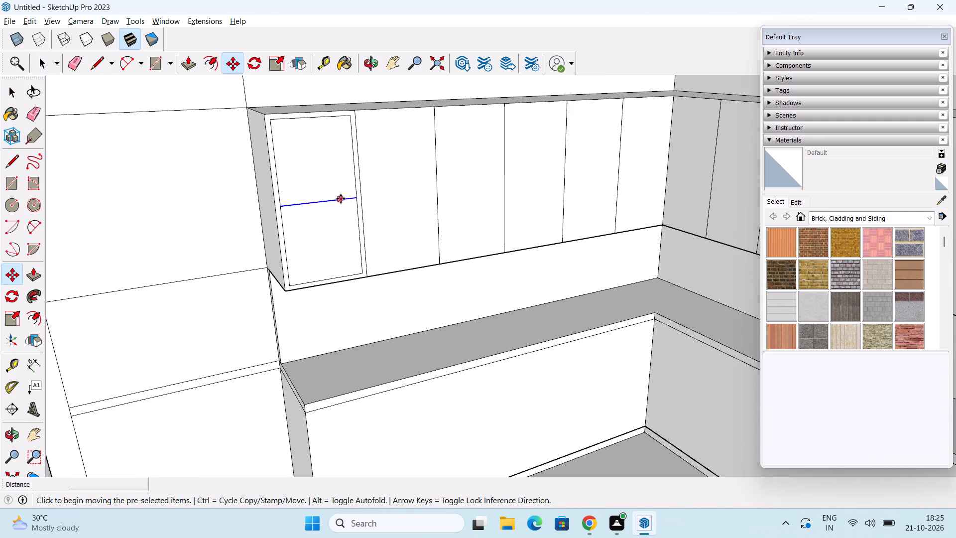
left_click(358, 200)
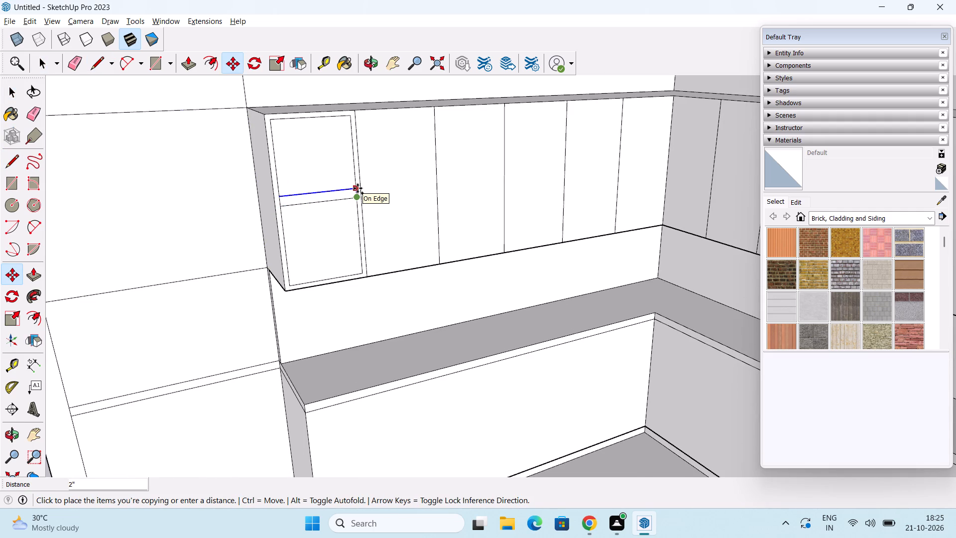
type("1\"")
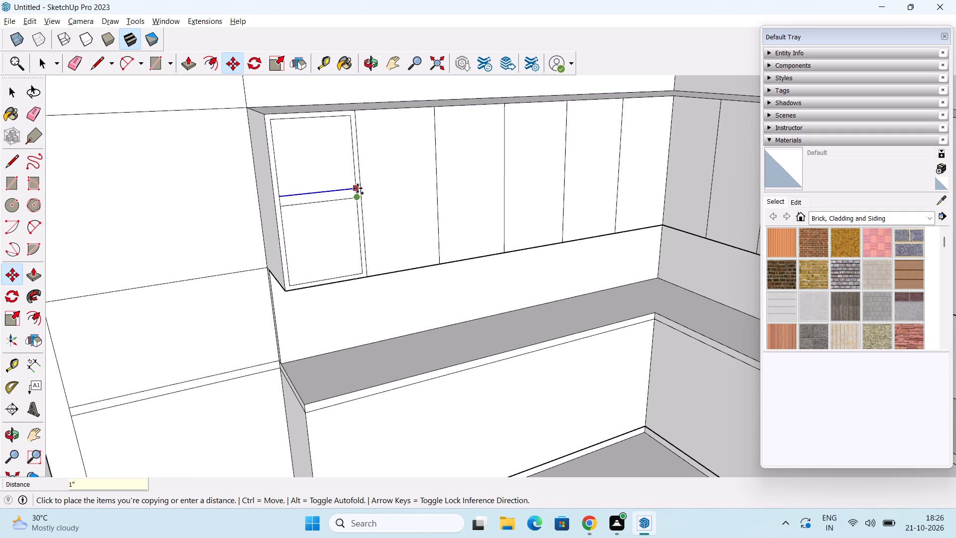
key("Return")
middle_click_drag(256, 262, 238, 265)
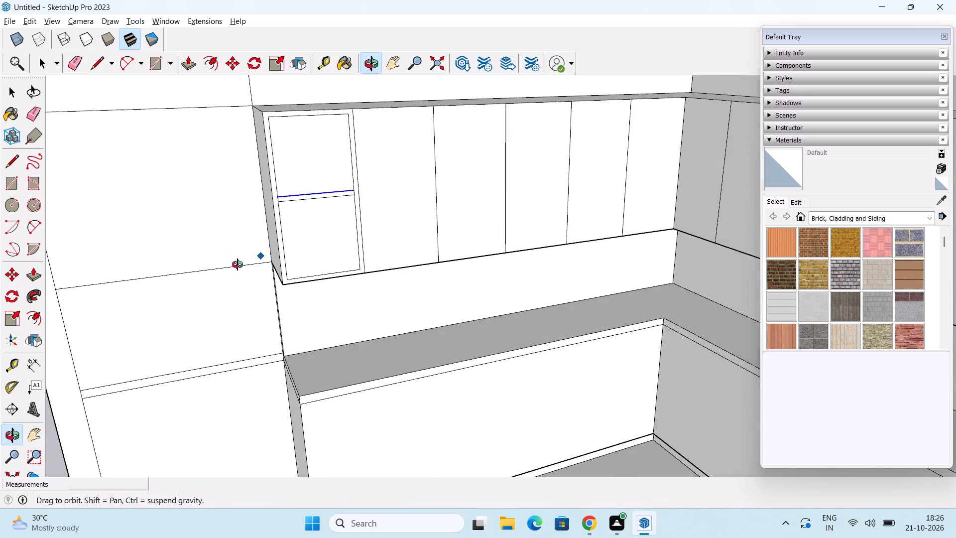
middle_click_drag(238, 265, 332, 309)
middle_click_drag(349, 282, 282, 275)
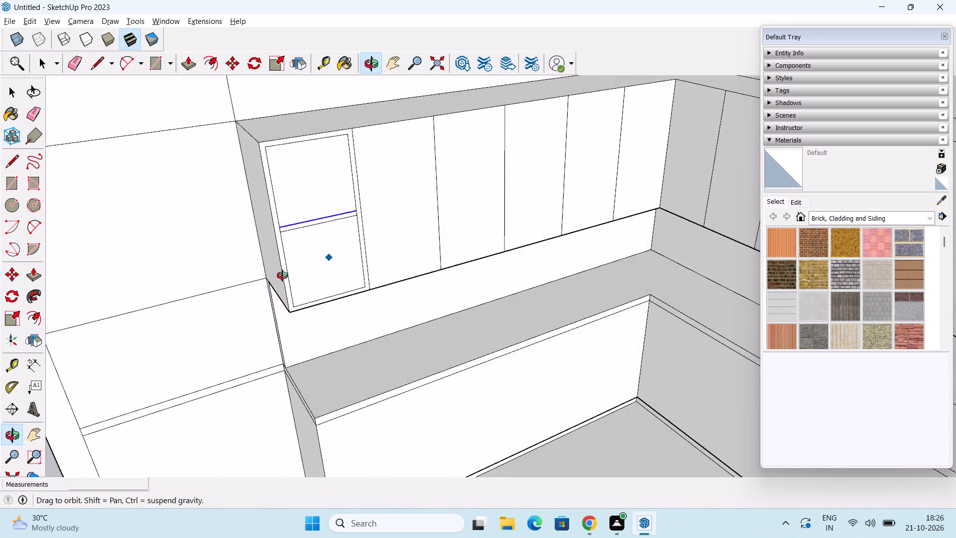
middle_click_drag(282, 275, 283, 280)
middle_click_drag(304, 275, 281, 274)
key("space")
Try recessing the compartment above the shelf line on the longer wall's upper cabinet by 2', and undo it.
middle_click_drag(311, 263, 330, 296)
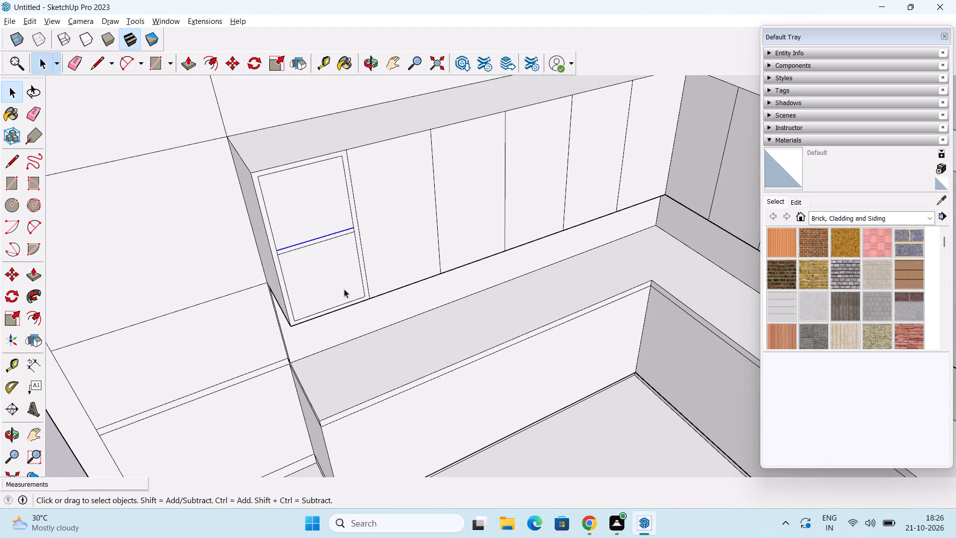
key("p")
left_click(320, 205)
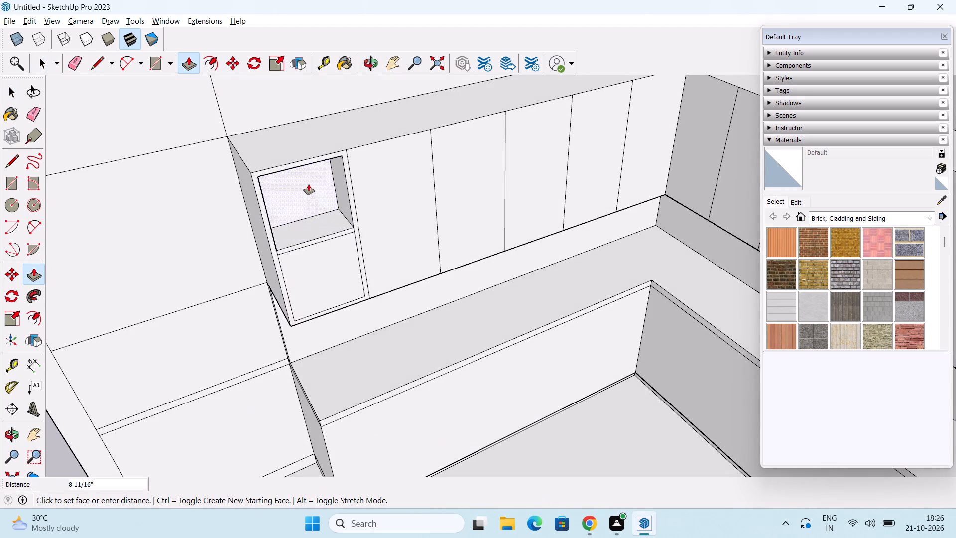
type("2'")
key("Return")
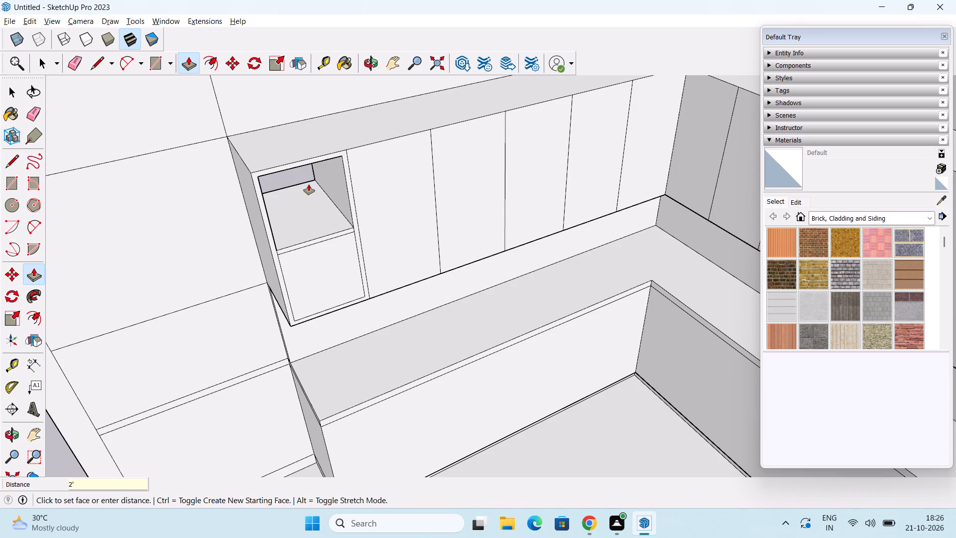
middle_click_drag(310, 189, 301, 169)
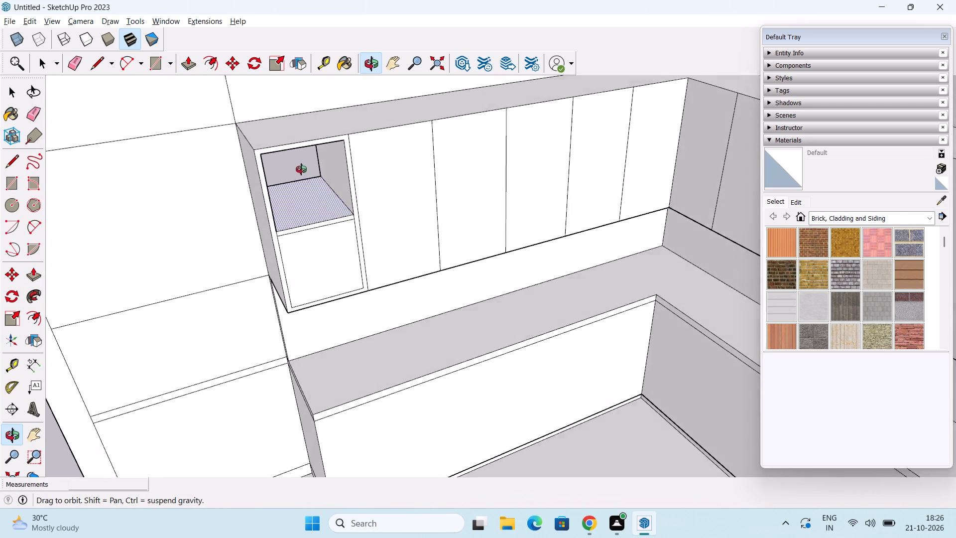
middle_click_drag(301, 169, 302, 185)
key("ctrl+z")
Push the compartments above and below the shelf strip on the longer wall's upper cabinet inward 1'6" to form open shelves.
left_click(307, 210)
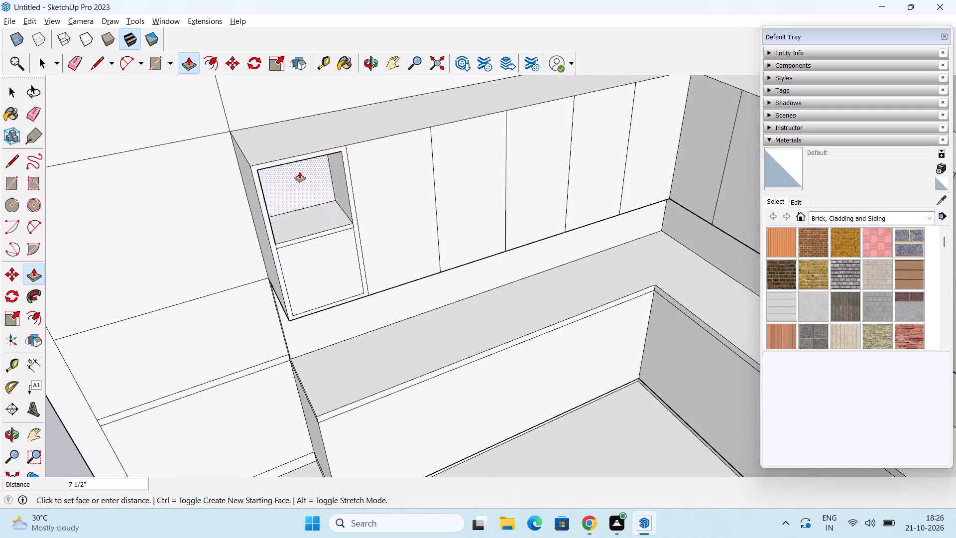
type("1'6\"")
key("Return")
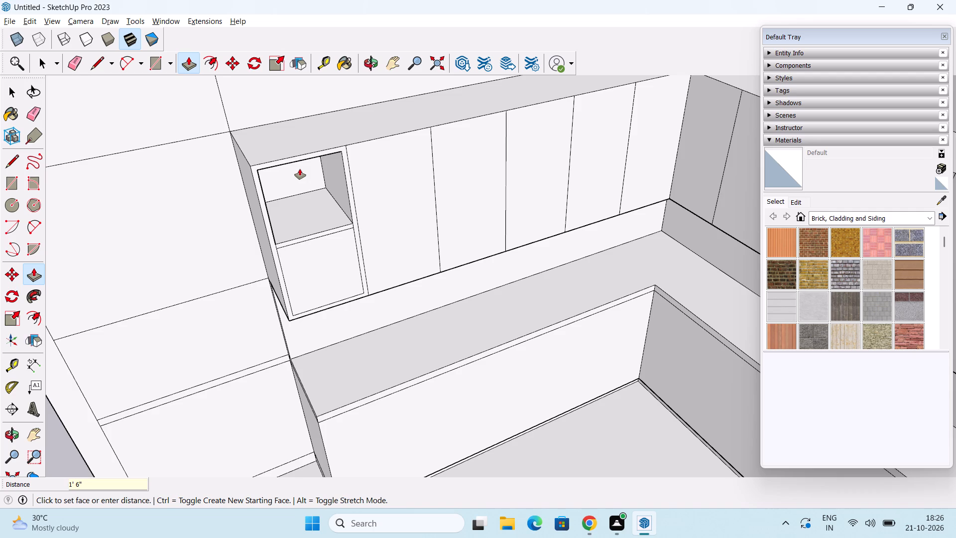
double_click(335, 264)
middle_click_drag(342, 281, 317, 206)
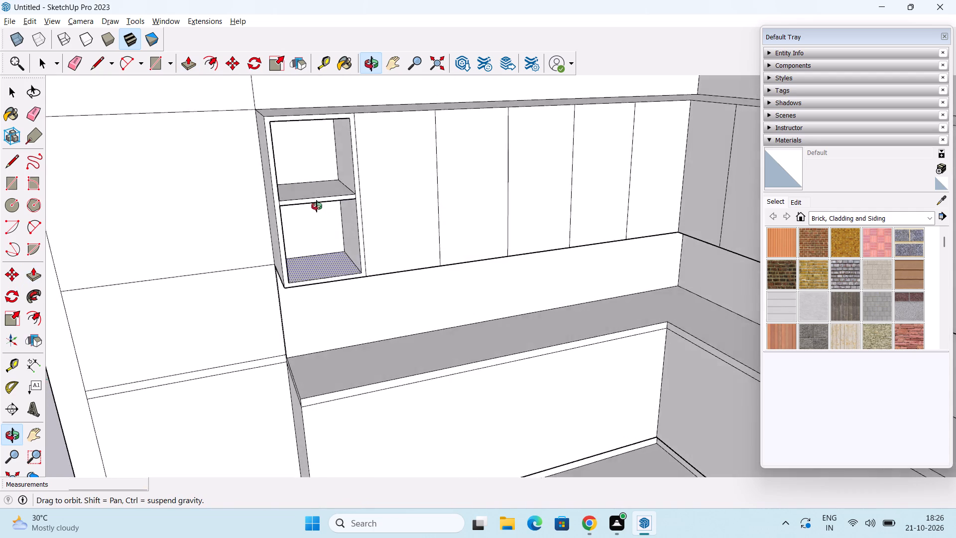
middle_click_drag(317, 206, 368, 277)
middle_click_drag(346, 289, 329, 262)
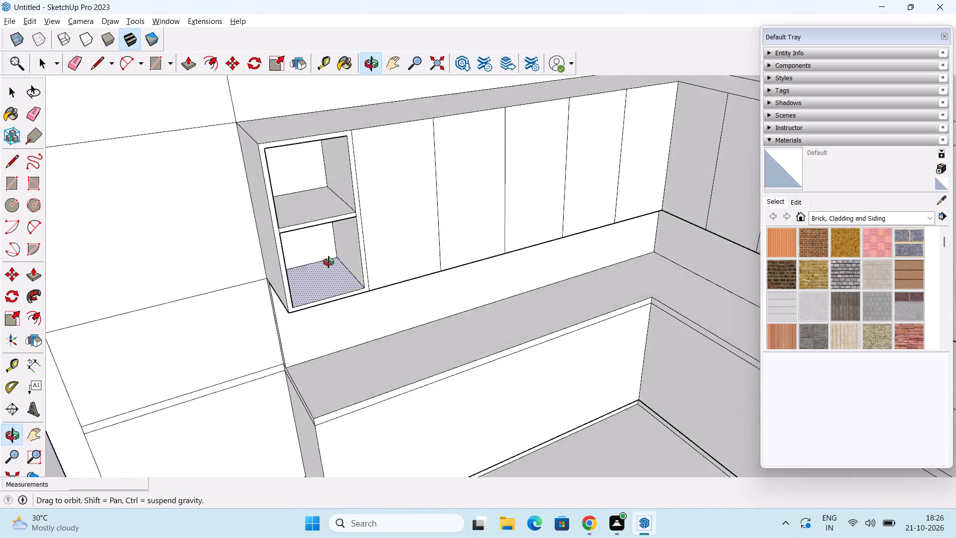
middle_click_drag(329, 262, 330, 264)
Delete the outermost panel divider on the shorter wall's upper cabinet, merging its two end panels into one.
scroll(353, 269, "down", 2)
middle_click_drag(387, 300, 324, 304, "shift")
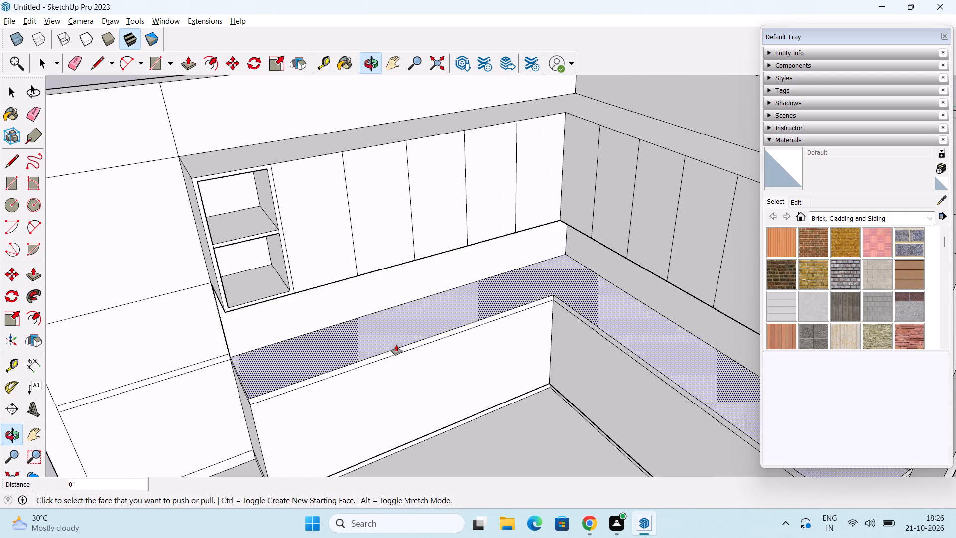
middle_click_drag(398, 342, 431, 303)
scroll(441, 294, "down", 2)
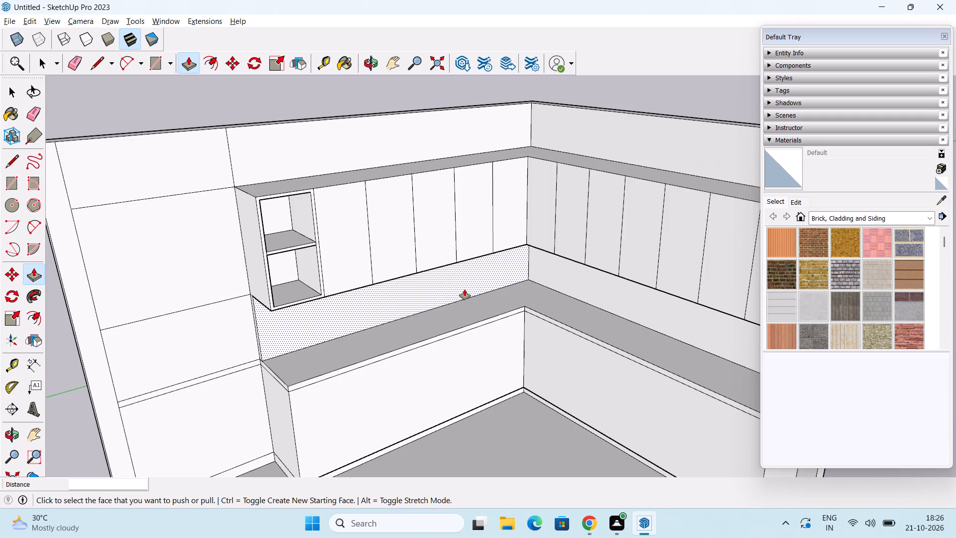
middle_click_drag(465, 289, 350, 311, "shift")
middle_click_drag(425, 338, 491, 330)
middle_click_drag(549, 332, 428, 340)
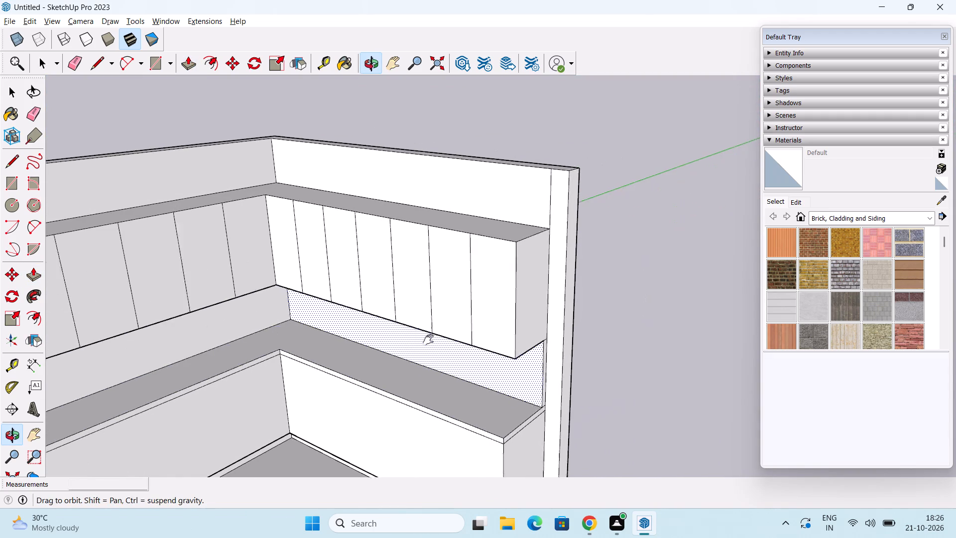
middle_click_drag(428, 340, 420, 341)
middle_click_drag(432, 342, 465, 344)
key("space")
left_click(469, 294)
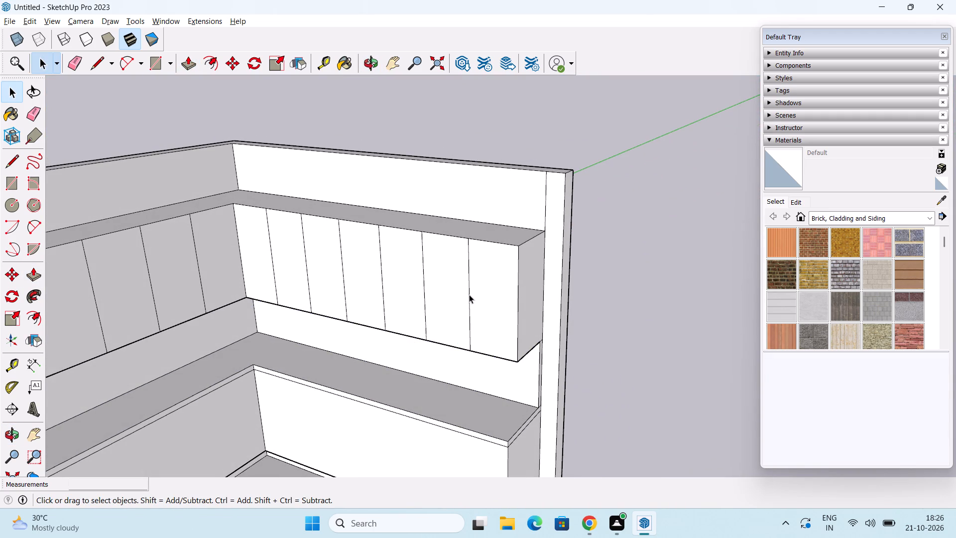
key("Delete")
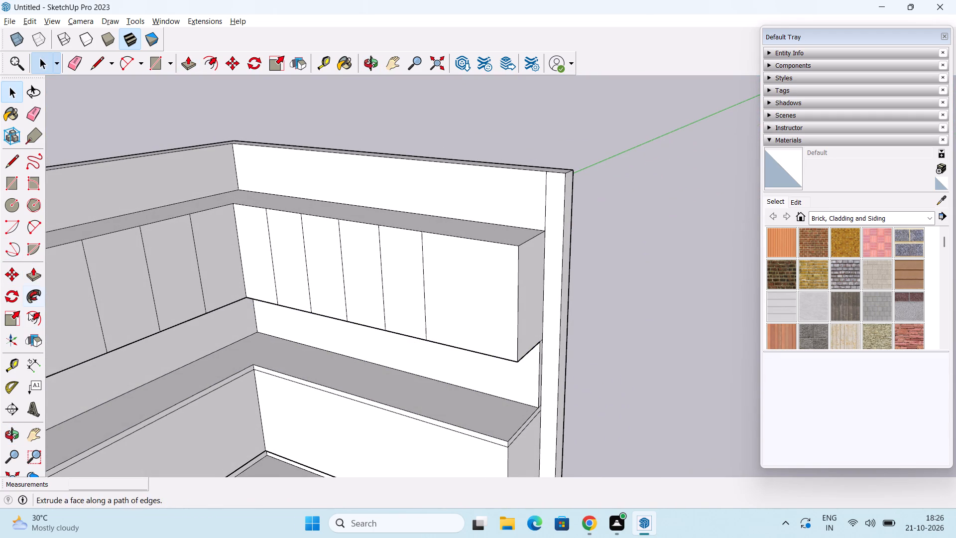
Offset the outline of the merged end panel on the shorter wall's upper cabinet inward by 1".
left_click(31, 319)
left_click(434, 279)
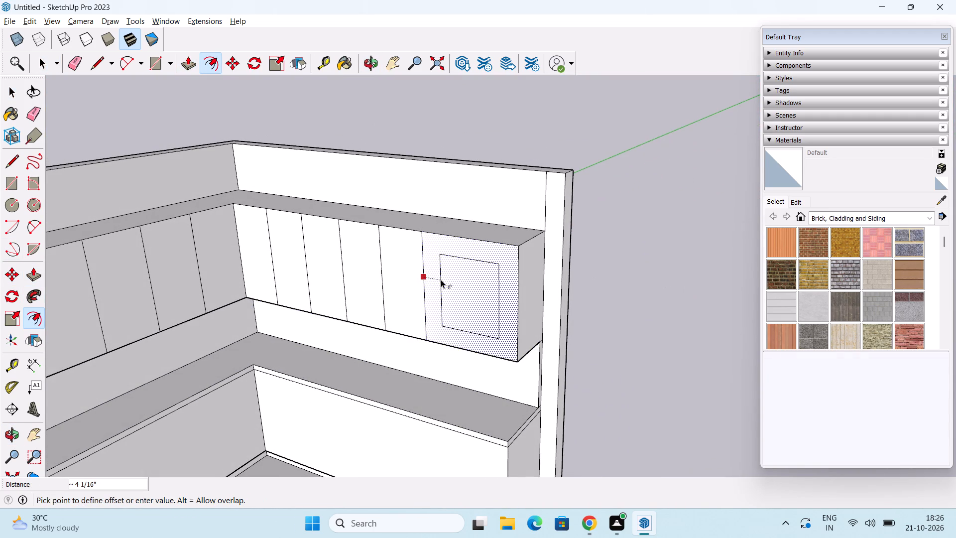
key("2")
key("shift+quotedbl")
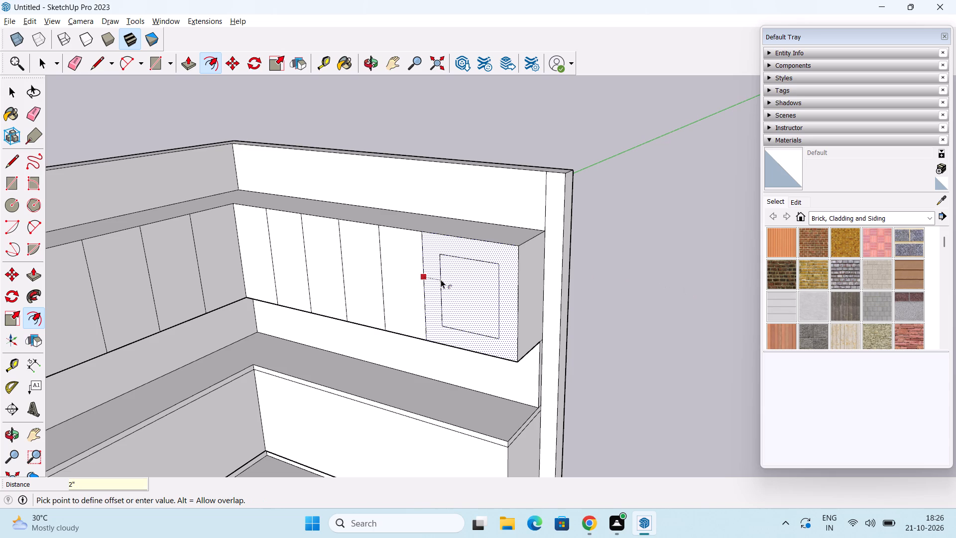
key("Return")
type("1\"'")
key("Return")
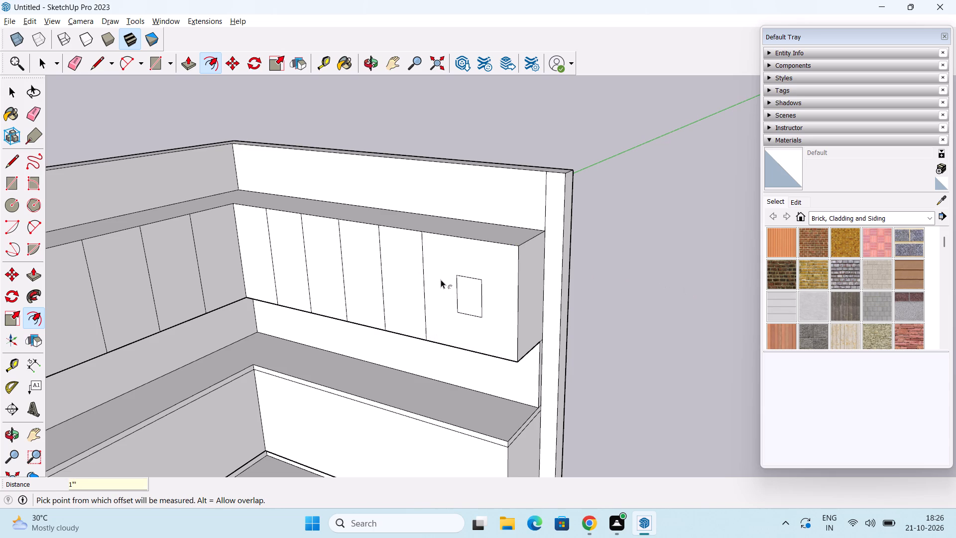
key("1")
key("shift+quotedbl")
key("Return")
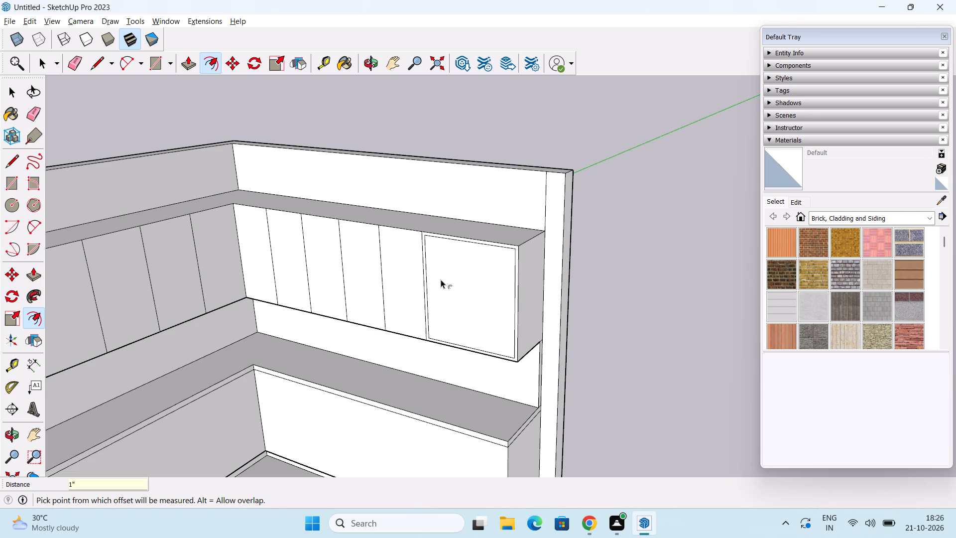
key("space")
Draw a dividing line across the middle of the inset end panel, from one side edge to the other.
middle_click_drag(435, 279, 453, 264)
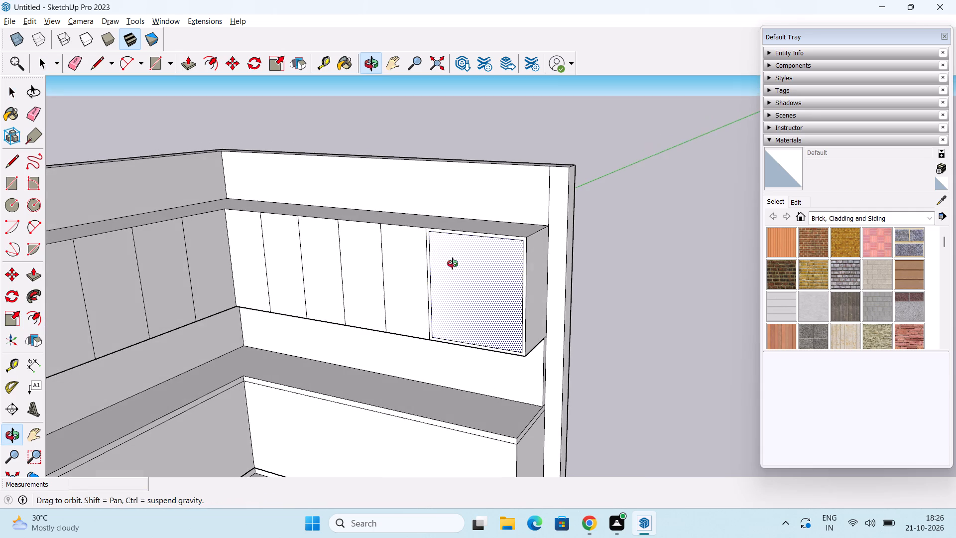
middle_click_drag(453, 264, 453, 269)
key("l")
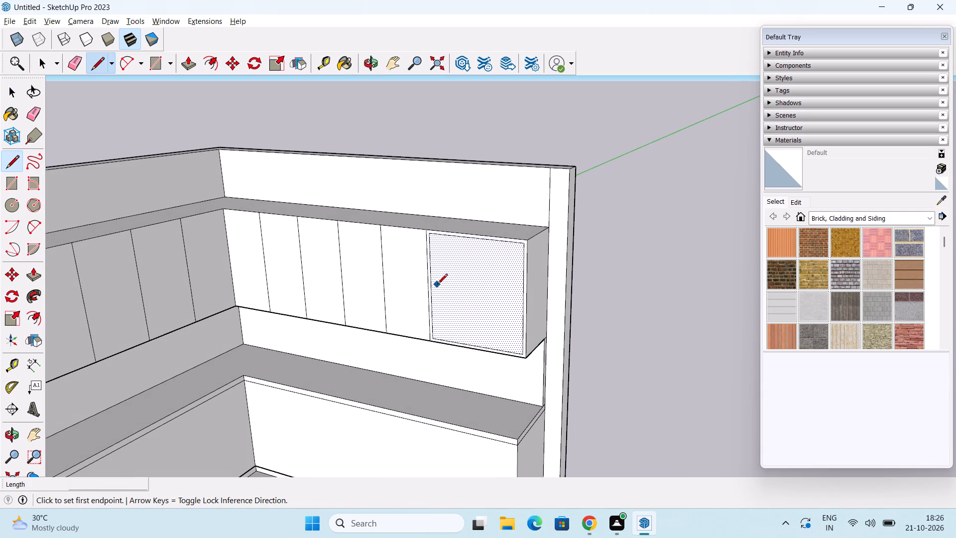
left_click(431, 288)
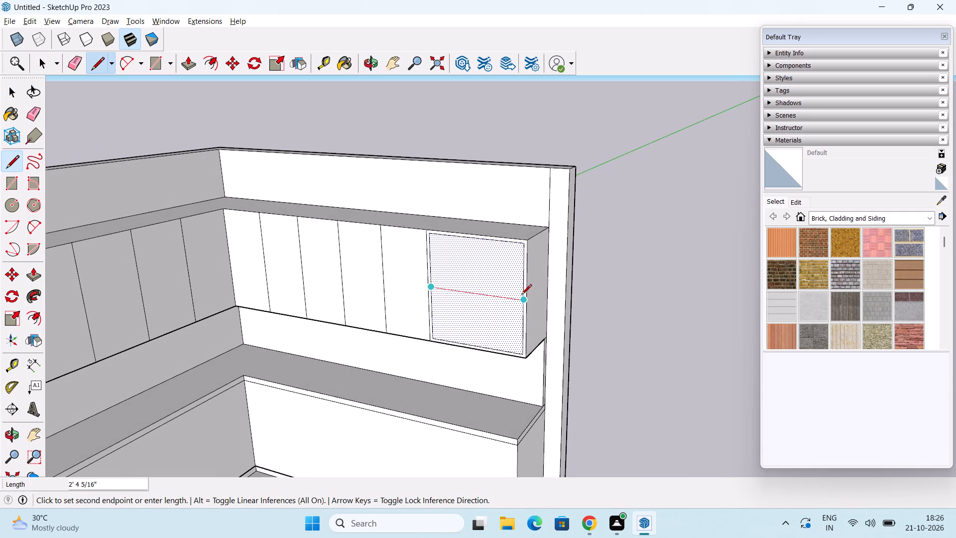
scroll(523, 297, "up", 3)
left_click(524, 301)
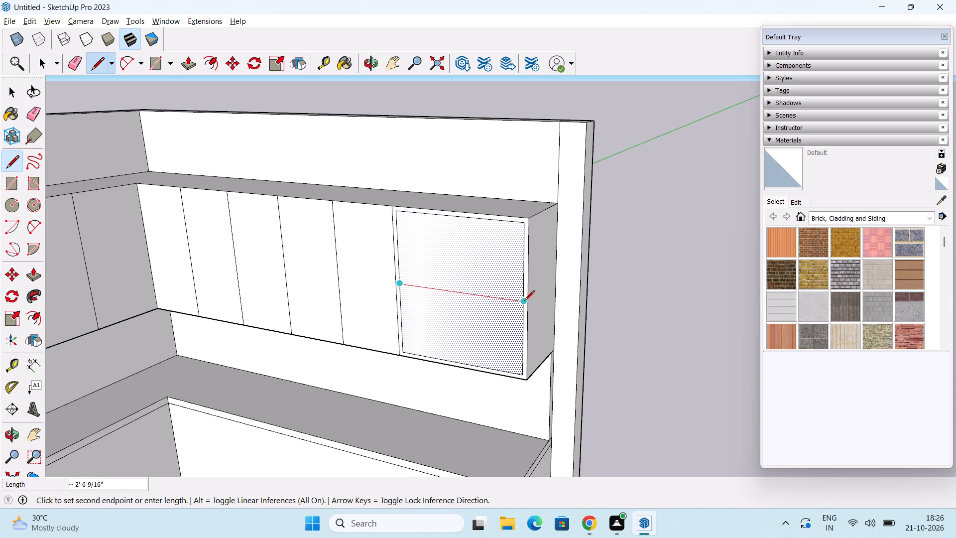
Copy the end panel's dividing line 1" upward to outline the shelf thickness.
key("space")
left_click(504, 299)
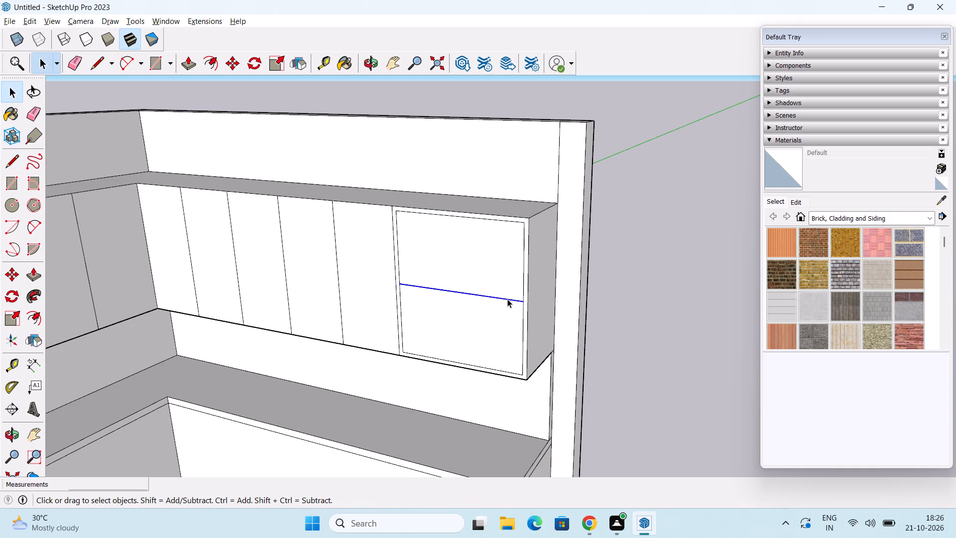
key("m")
scroll(524, 305, "up", 2)
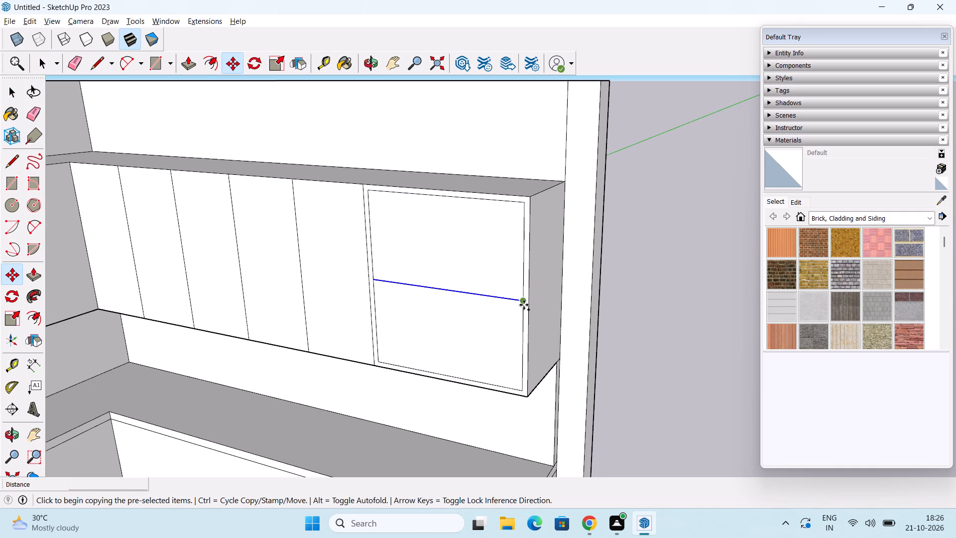
left_click(524, 305)
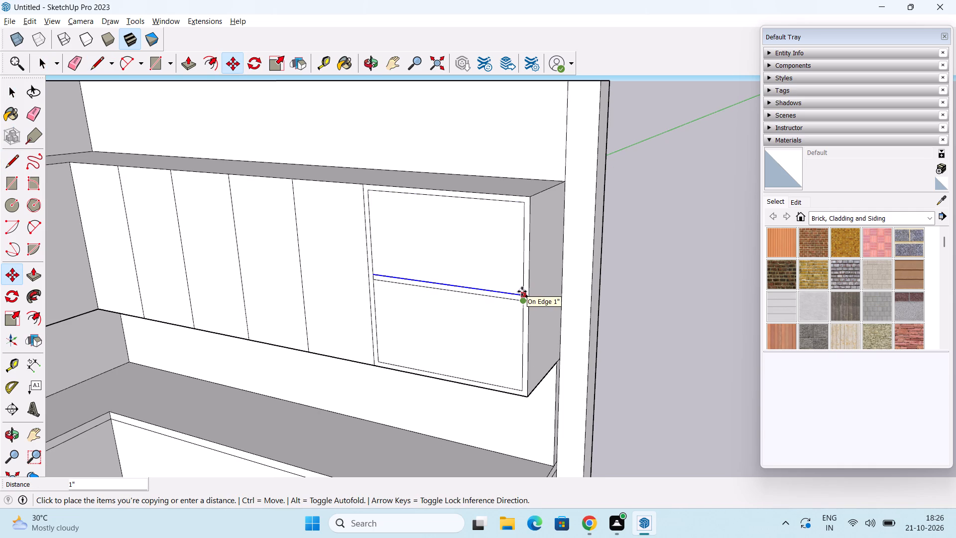
left_click(522, 291)
scroll(532, 340, "down", 3)
key("space")
Push the compartments above and below the shelf strip on the shorter wall's end panel inward 1'6" to form open shelves.
middle_click_drag(529, 339, 430, 325)
key("p")
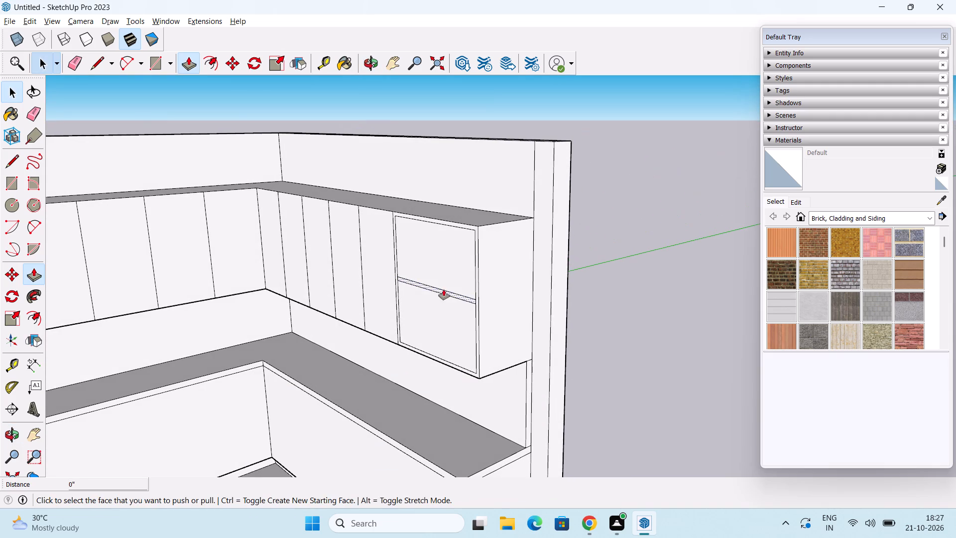
left_click(456, 259)
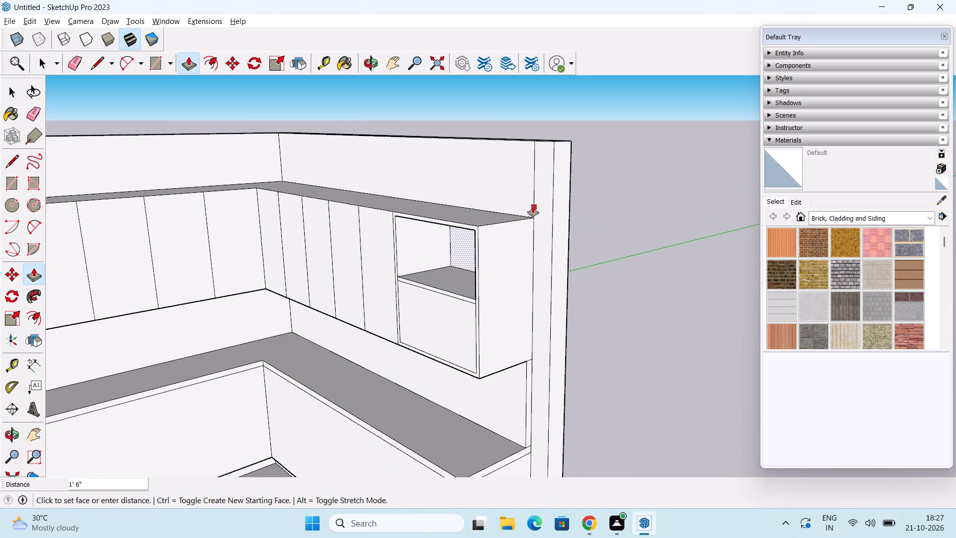
middle_click_drag(539, 203, 555, 300)
left_click(545, 255)
middle_click_drag(498, 330, 539, 261)
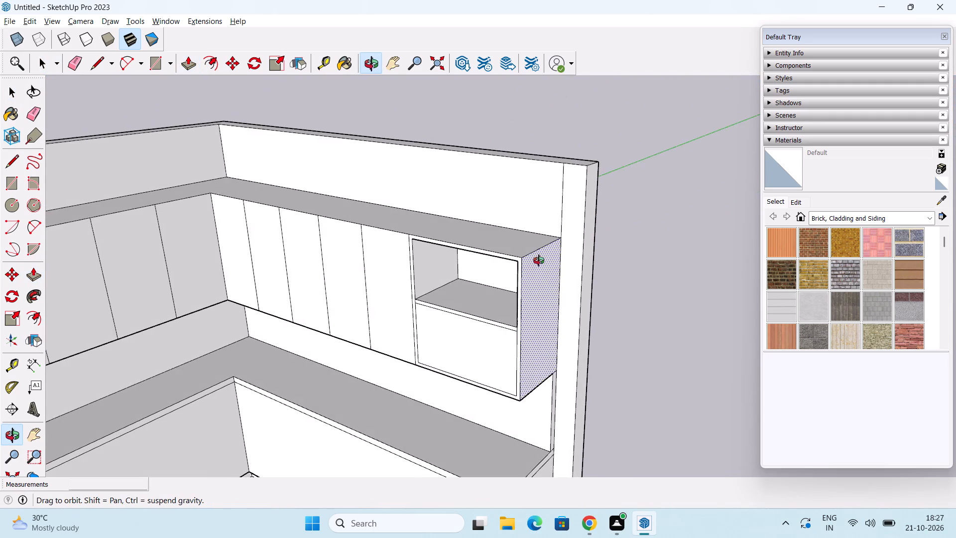
middle_click_drag(539, 261, 539, 261)
double_click(483, 359)
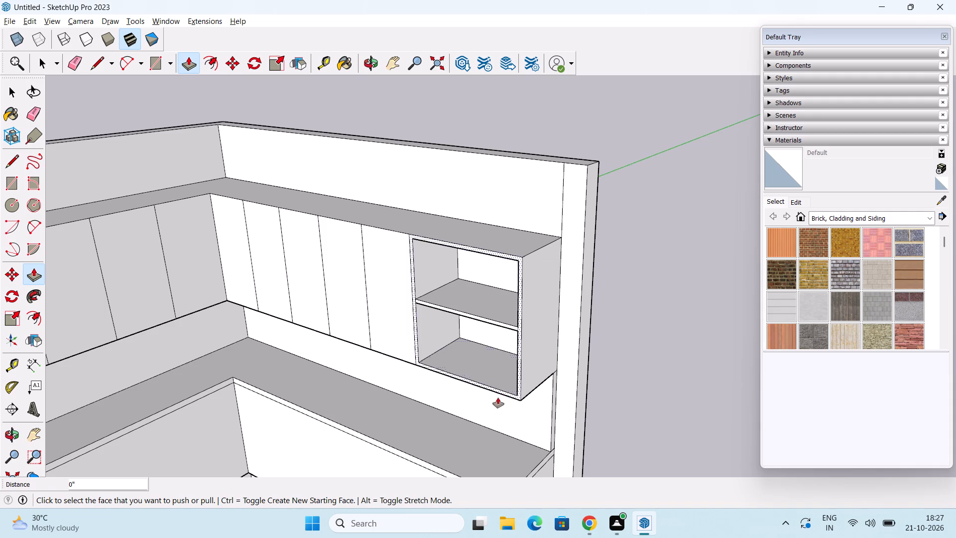
Erase the short edges at both ends of the middle shelf's front on the shorter wall's open shelf unit, merging it with the frame.
middle_click_drag(500, 402, 515, 340)
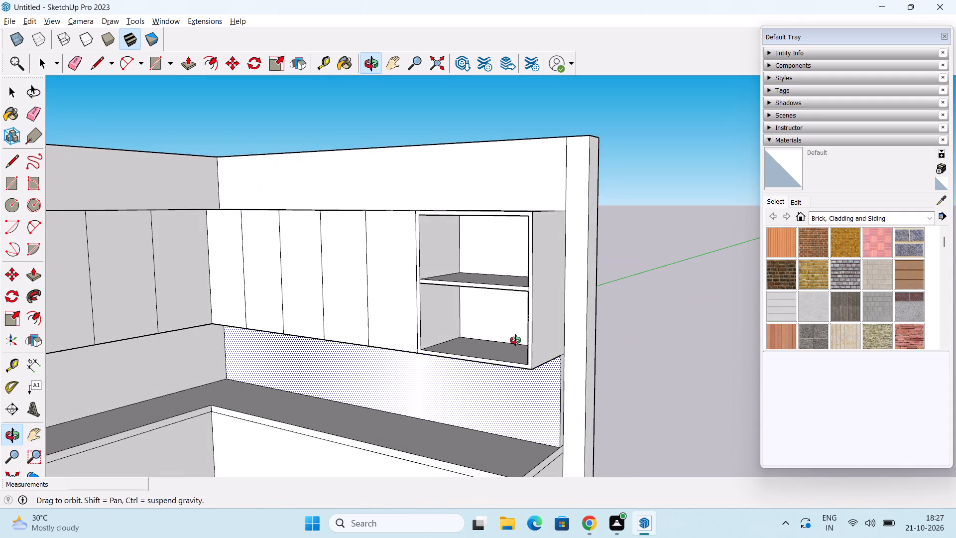
middle_click_drag(515, 340, 522, 272)
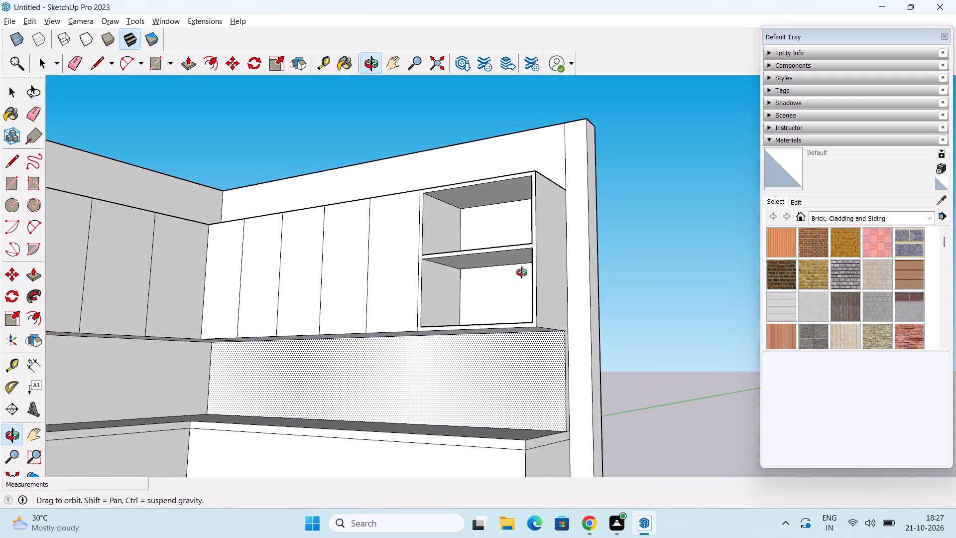
middle_click_drag(522, 272, 563, 311)
scroll(468, 237, "up", 2)
scroll(420, 257, "up", 2)
middle_click_drag(432, 256, 429, 273)
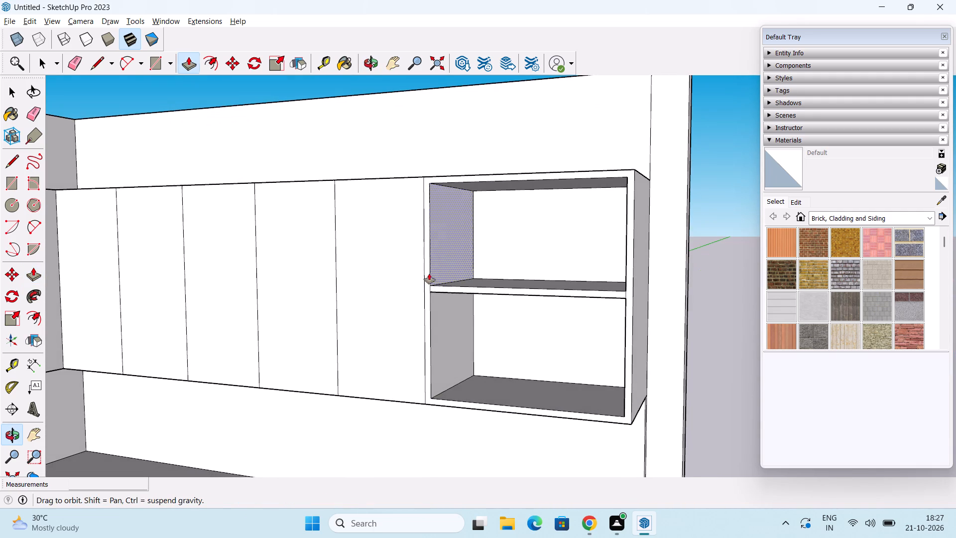
key("space")
key("e")
scroll(424, 314, "up", 1)
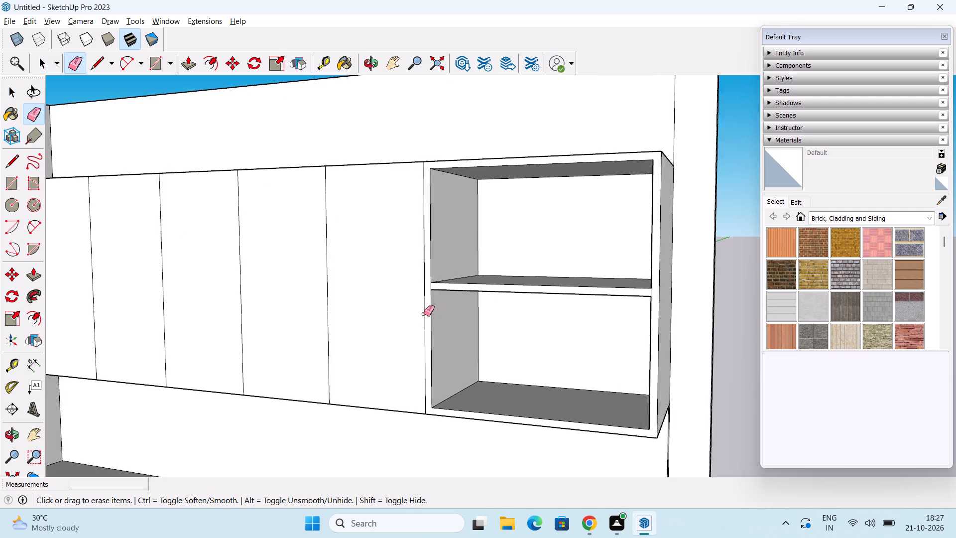
scroll(424, 314, "up", 4)
left_click(433, 276)
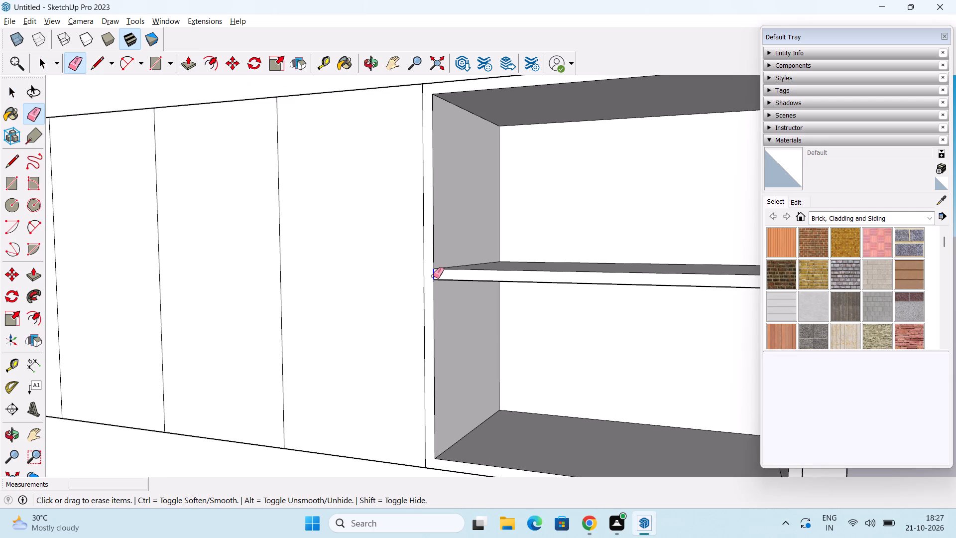
scroll(433, 276, "down", 5)
middle_click_drag(484, 314, 449, 307, "shift")
scroll(603, 272, "up", 3)
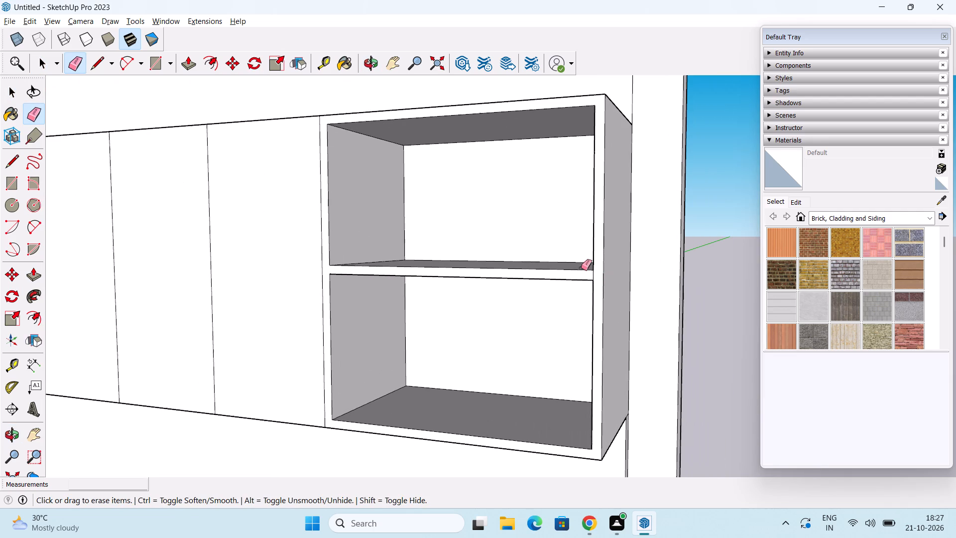
left_click(594, 278)
scroll(596, 289, "down", 3)
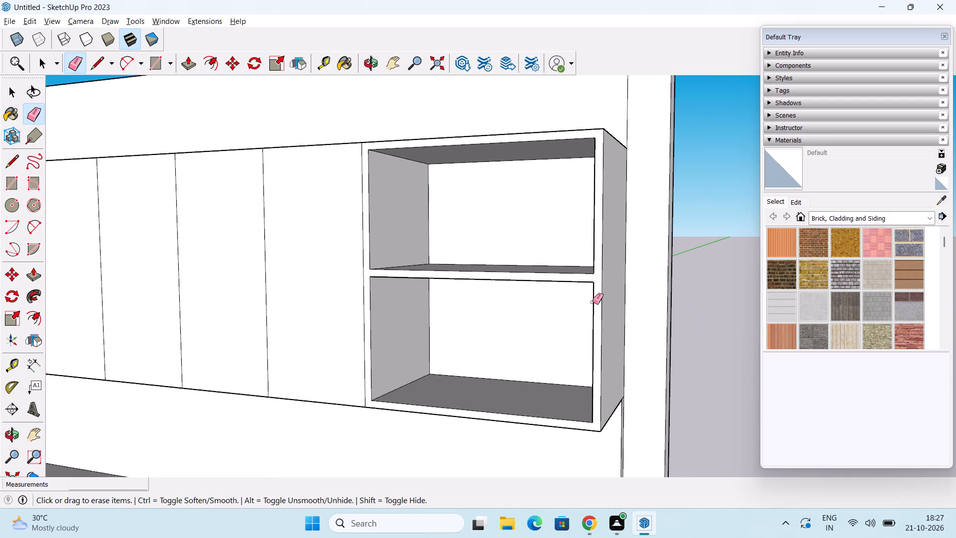
Erase the short edges at both ends of the middle shelf's front on the longer wall's open shelf unit.
scroll(591, 312, "down", 6)
middle_click_drag(523, 319, 594, 298, "shift")
scroll(514, 322, "down", 3)
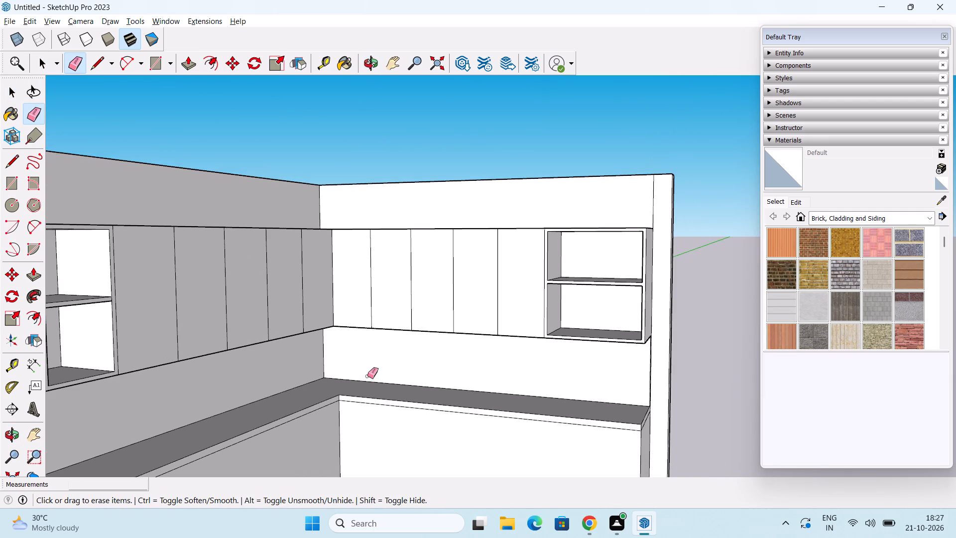
middle_click_drag(282, 337, 190, 341)
scroll(132, 298, "up", 11)
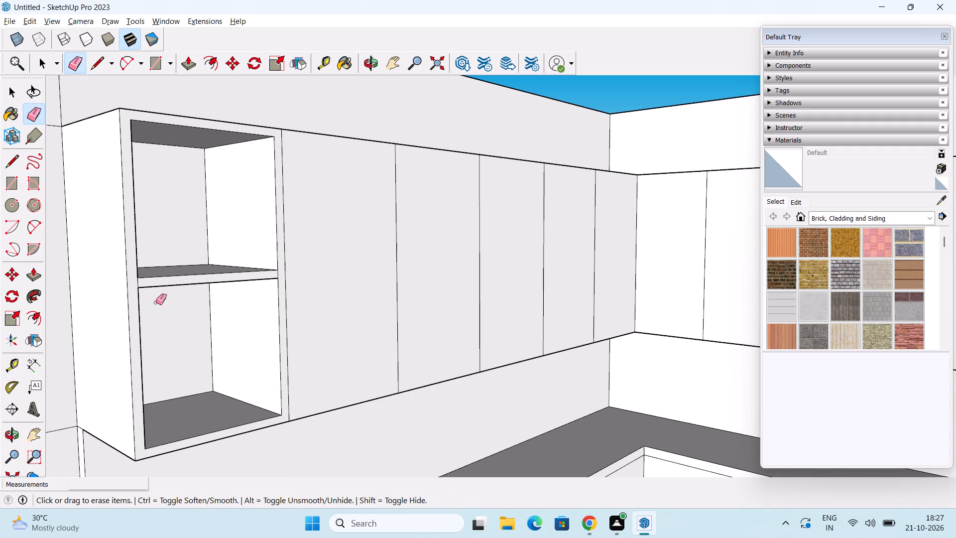
left_click(139, 284)
left_click(278, 275)
Pull the front frame of the longer wall's open shelf unit outward 1".
key("space")
scroll(360, 291, "down", 7)
middle_click_drag(358, 359, 373, 377)
key("p")
scroll(289, 292, "up", 3)
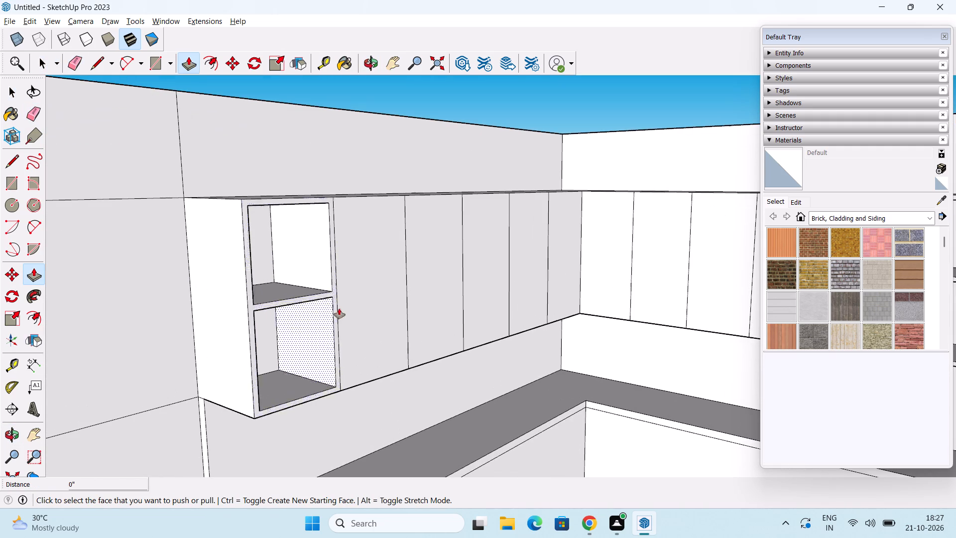
left_click(336, 292)
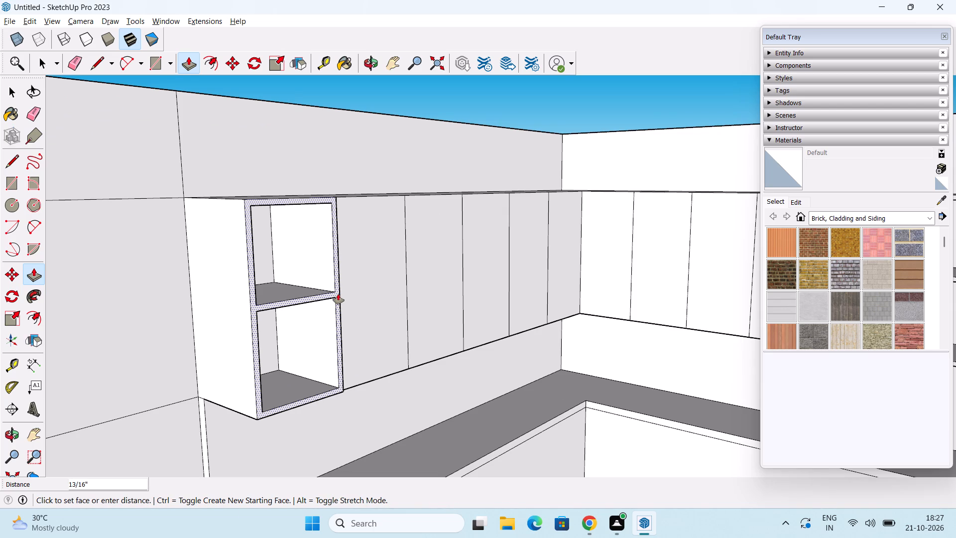
type("1\"")
key("Return")
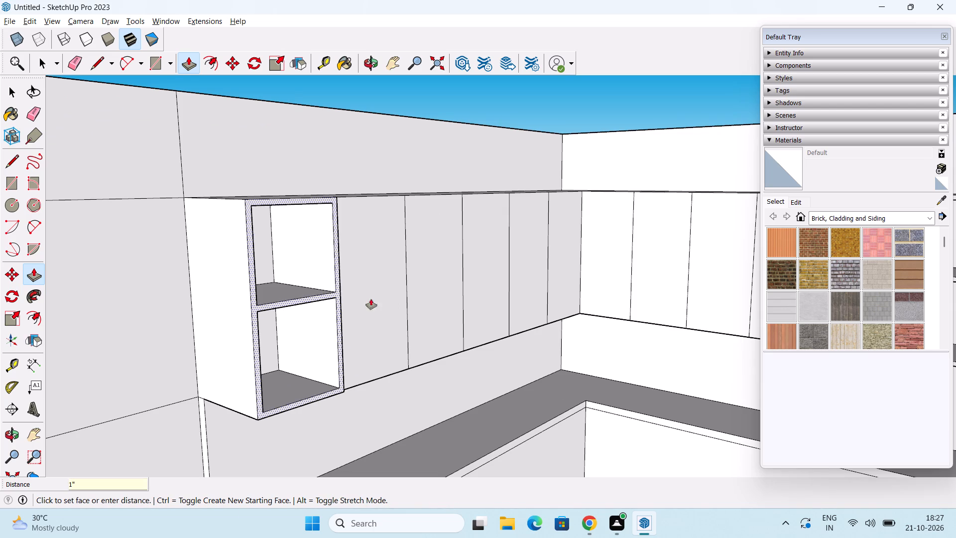
Pull the front frame of the shorter wall's open shelf unit outward by the same 1".
middle_click_drag(380, 303, 507, 402)
middle_click_drag(512, 349, 348, 365, "shift")
middle_click_drag(542, 283, 481, 255)
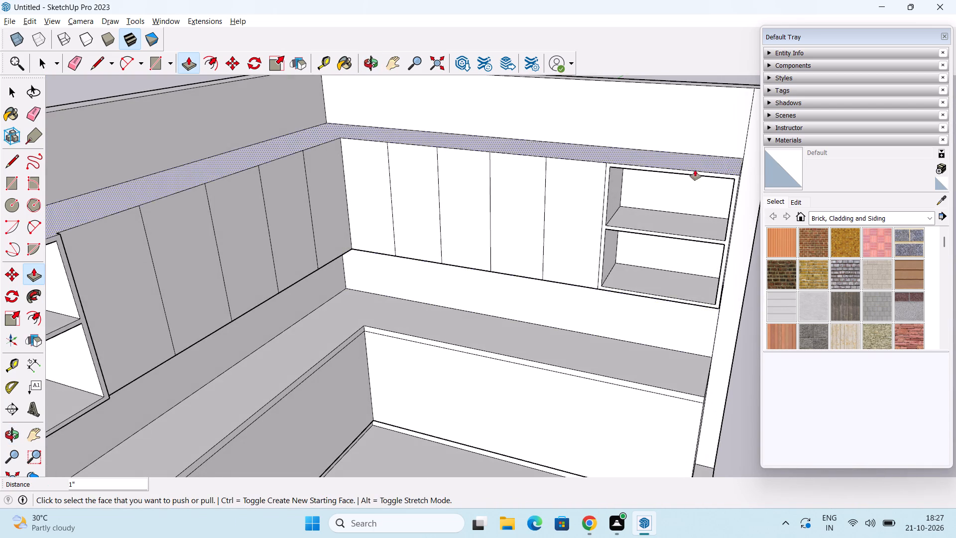
scroll(690, 170, "up", 4)
double_click(579, 223)
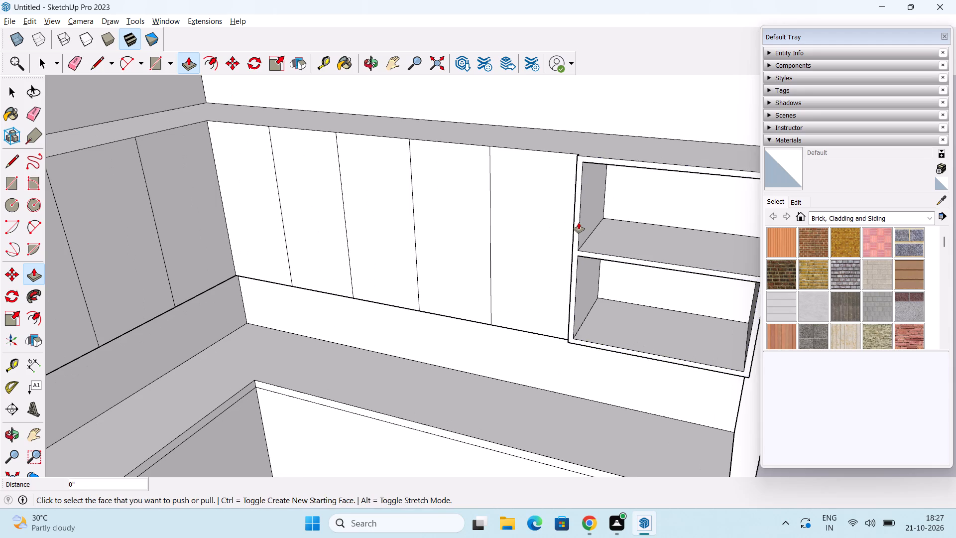
Examine the upper cabinets and open end shelves along both walls from several angles.
middle_click_drag(596, 268, 619, 305)
scroll(619, 305, "down", 2)
middle_click_drag(583, 342, 567, 253)
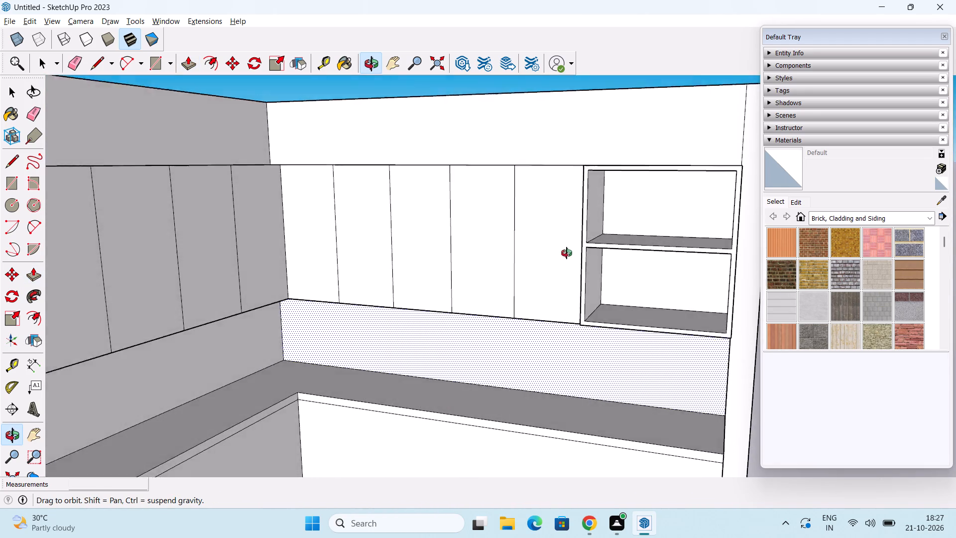
middle_click_drag(567, 253, 567, 273)
key("space")
scroll(570, 272, "down", 3)
middle_click_drag(575, 304, 548, 222, "shift")
scroll(552, 221, "down", 3)
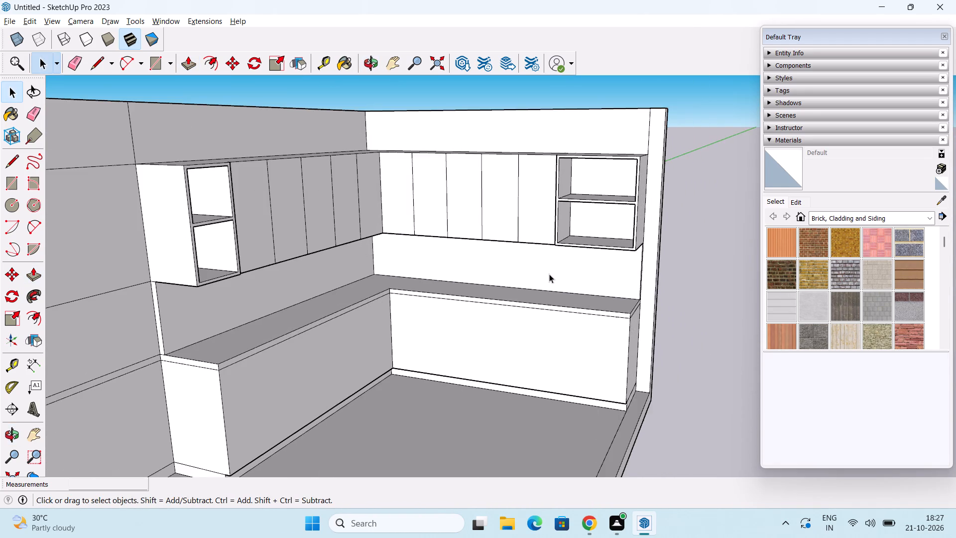
middle_click_drag(549, 274, 578, 303)
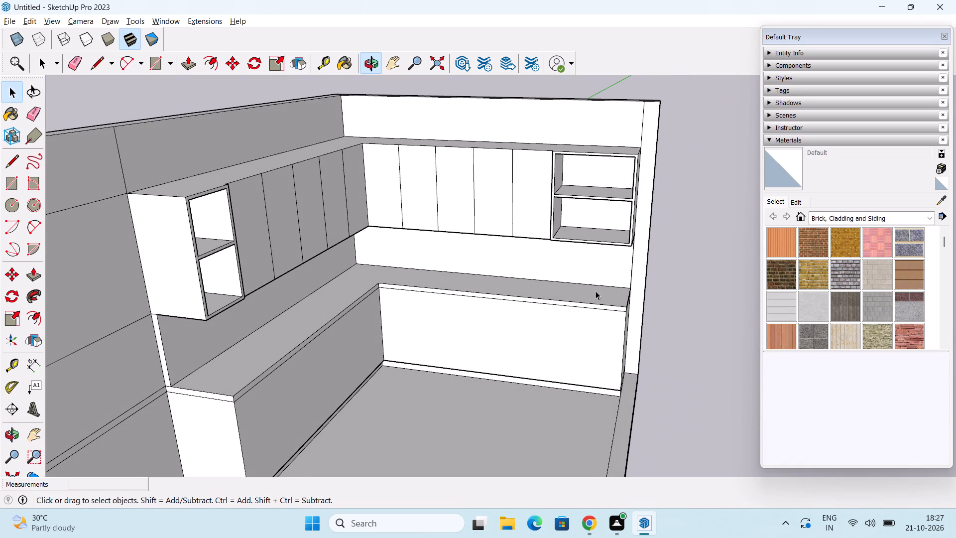
middle_click_drag(643, 319, 630, 300)
middle_click_drag(625, 315, 589, 301)
Copy the outer vertical front edge of the longer wall's base cabinet to the inner corner, dividing the front into 7 equal panels.
middle_click_drag(376, 324, 421, 245, "shift")
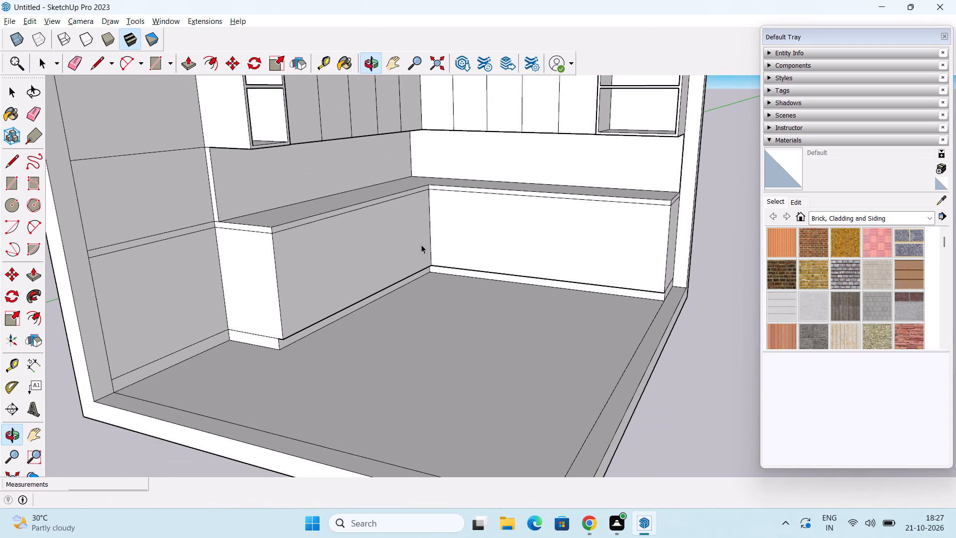
middle_click_drag(375, 281, 335, 271)
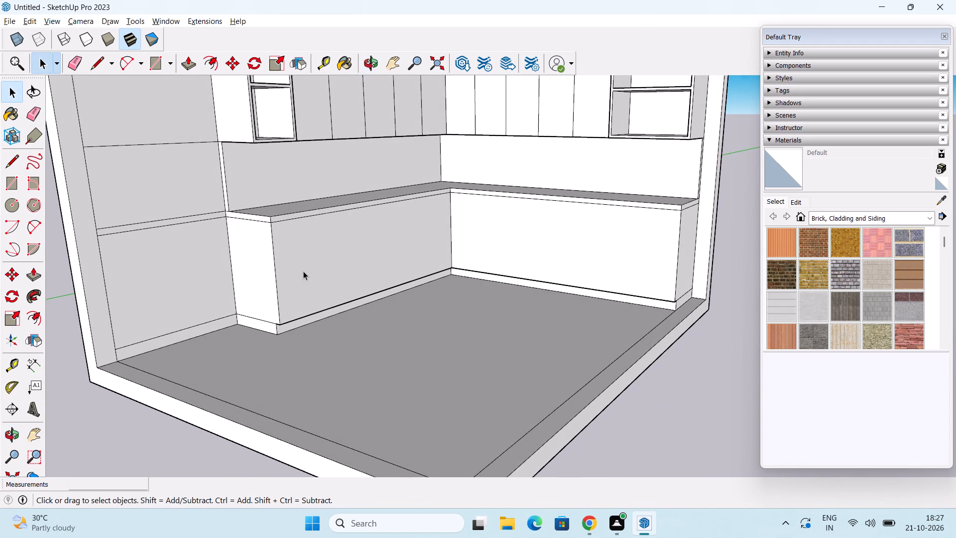
scroll(274, 271, "up", 2)
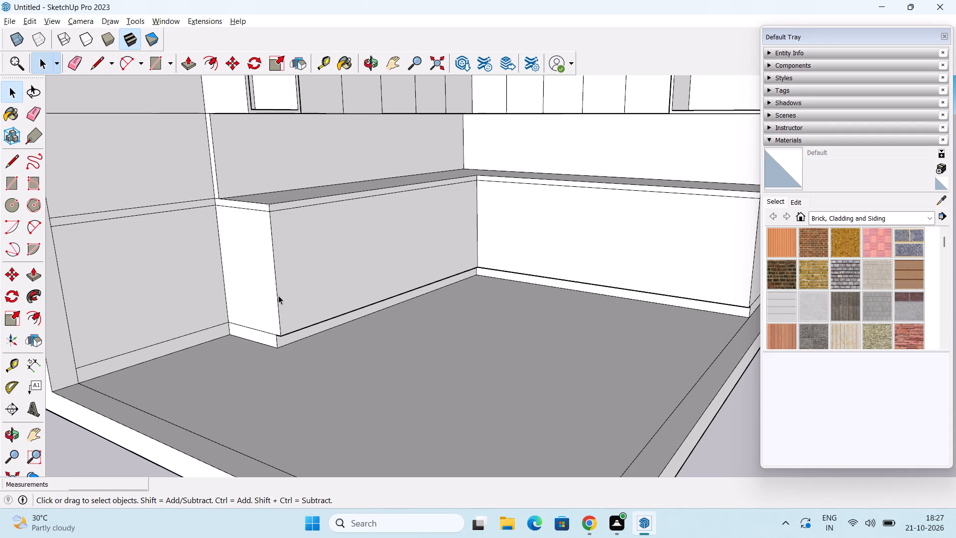
left_click(278, 295)
middle_click_drag(285, 295, 291, 302)
key("m")
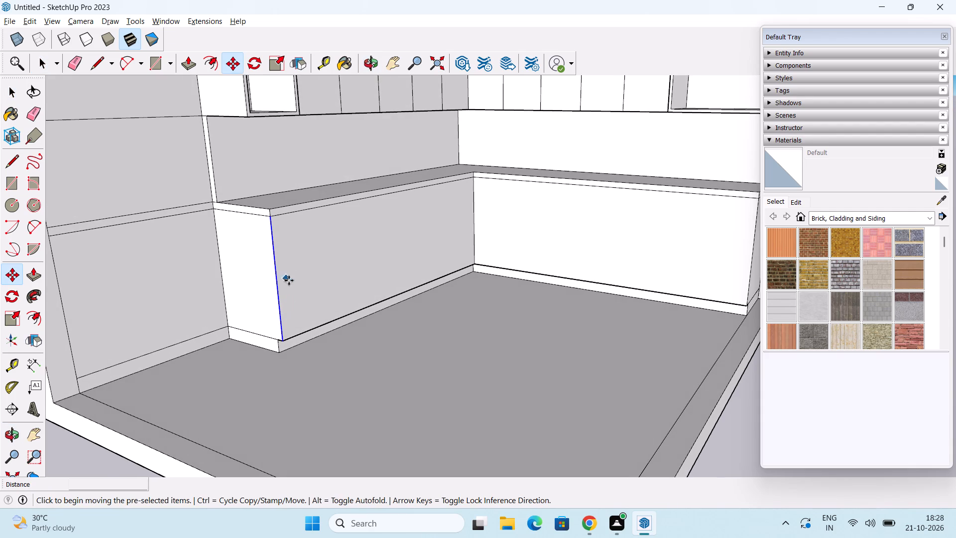
scroll(267, 323, "up", 3)
left_click(288, 350)
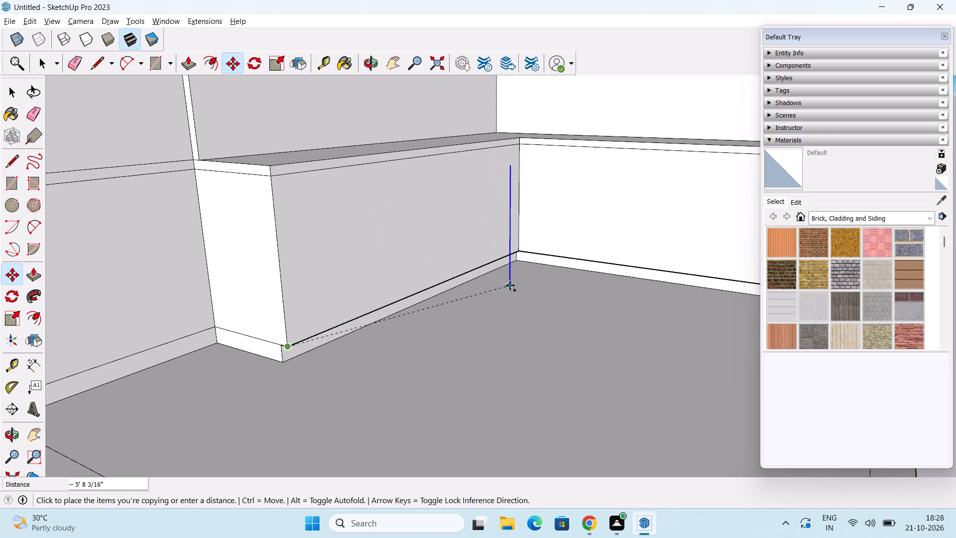
left_click(520, 255)
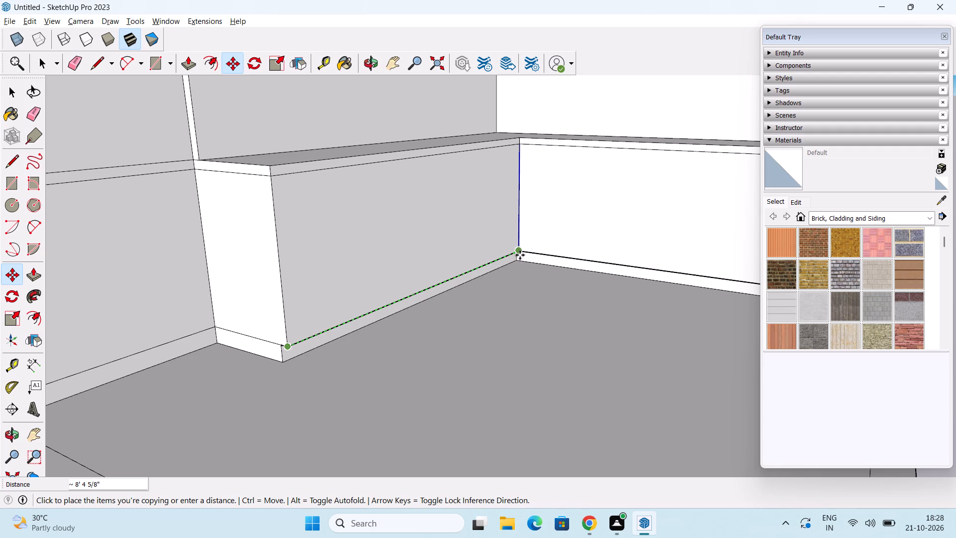
type("/7")
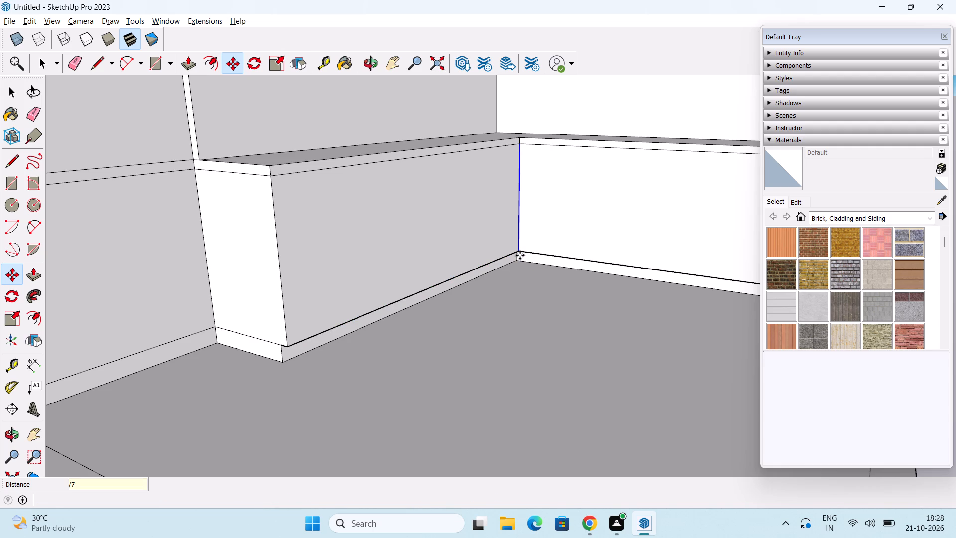
key("Return")
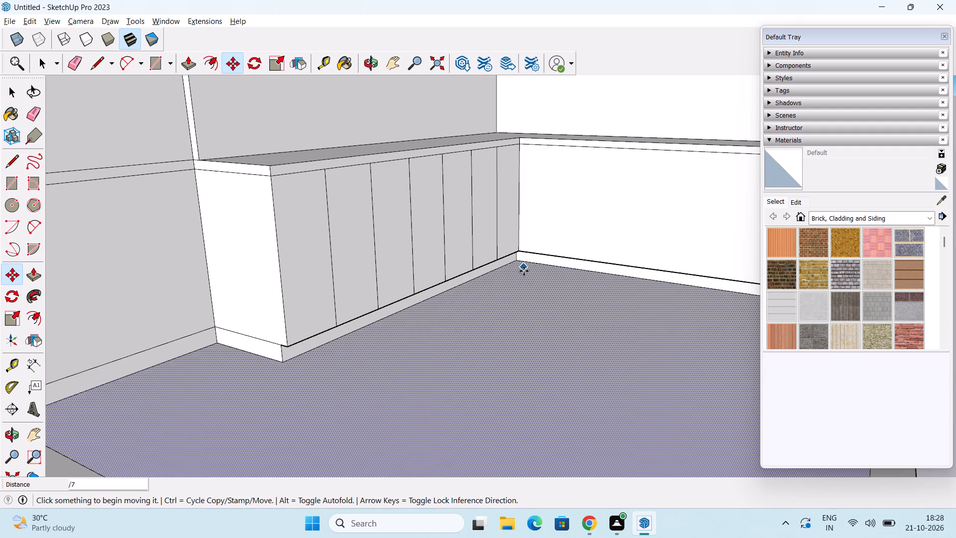
Draw a horizontal line at mid-height across the longer wall's base cabinet front, from its outer edge to the inner corner.
middle_click_drag(482, 289, 397, 284)
middle_click_drag(154, 247, 224, 271)
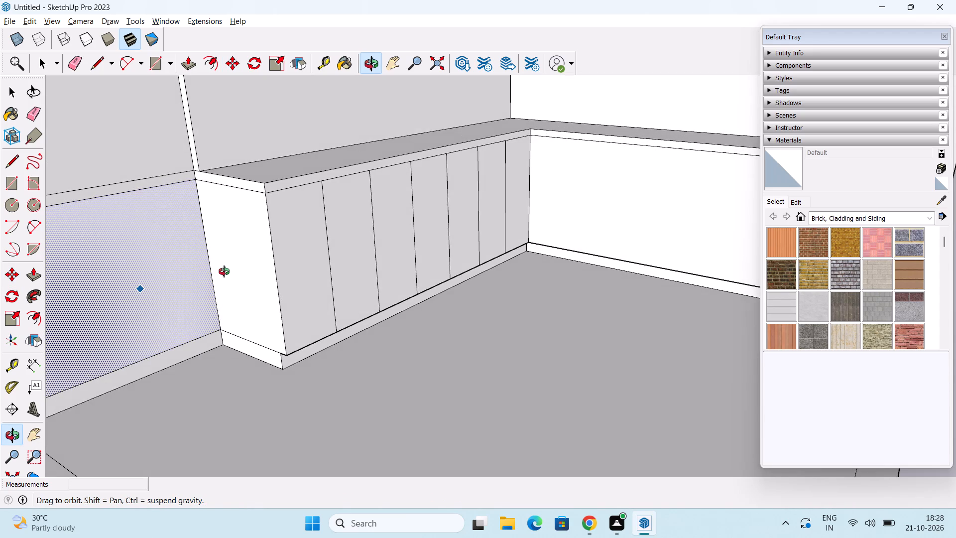
middle_click_drag(224, 271, 202, 263)
left_click_drag(209, 267, 193, 264)
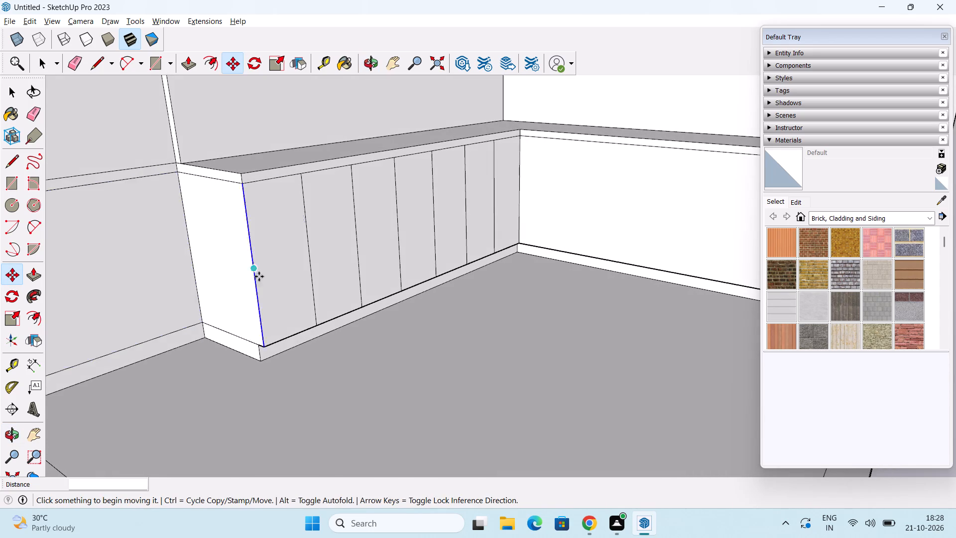
middle_click_drag(262, 277, 214, 267)
key("space")
scroll(260, 258, "down", 2)
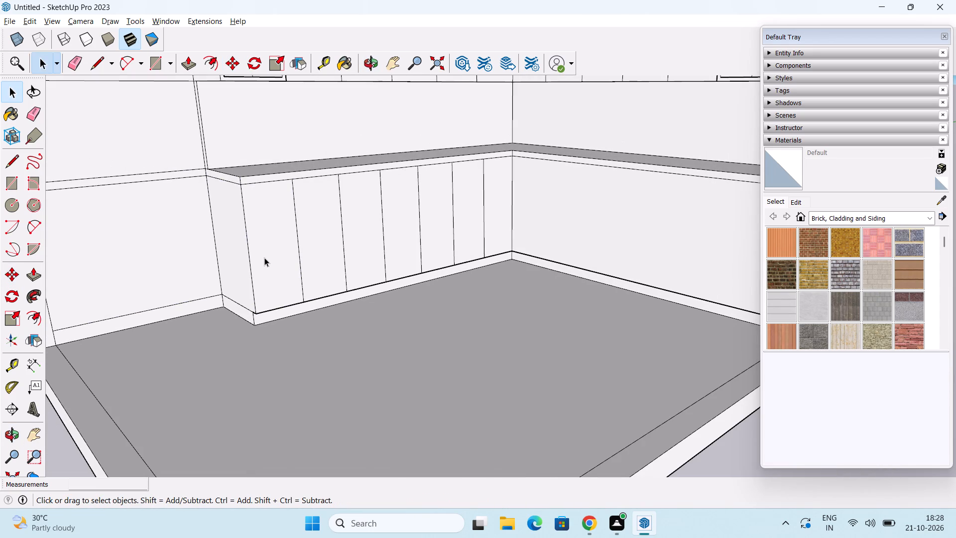
middle_click_drag(267, 258, 266, 280)
middle_click(286, 289)
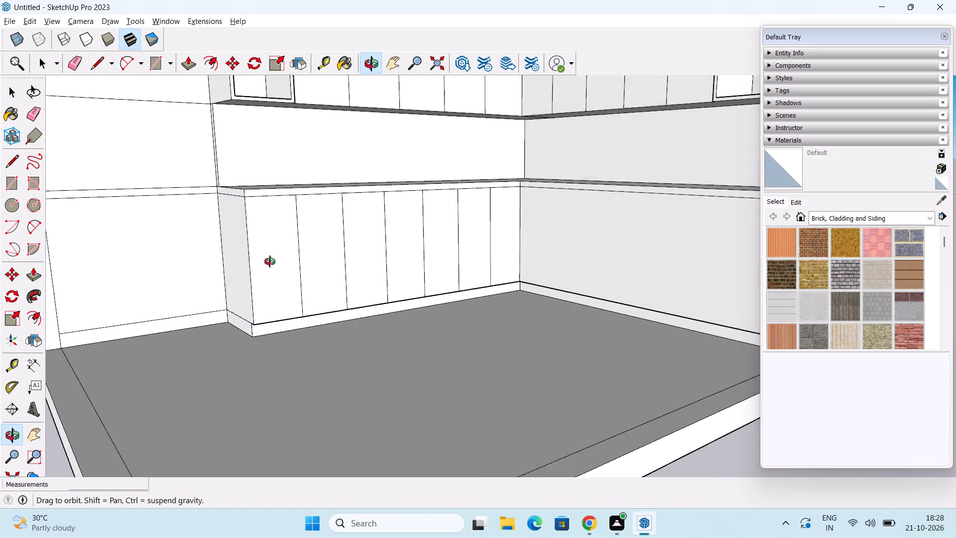
scroll(251, 257, "up", 3)
middle_click_drag(268, 271, 274, 297)
key("l")
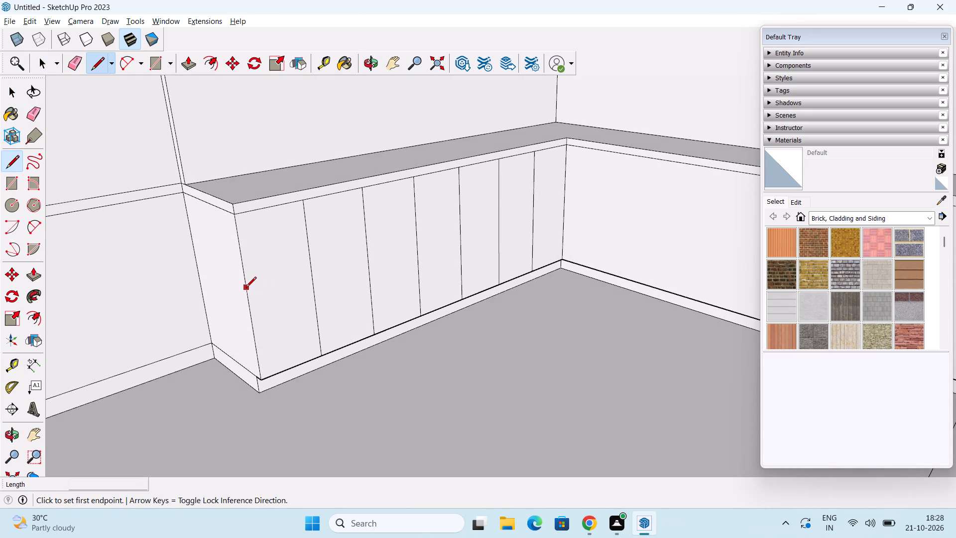
left_click(250, 300)
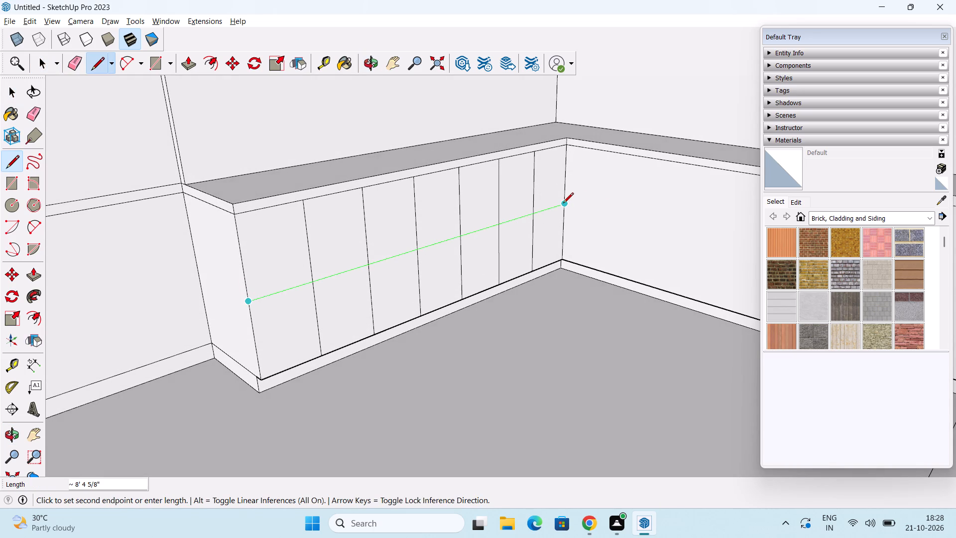
left_click(566, 204)
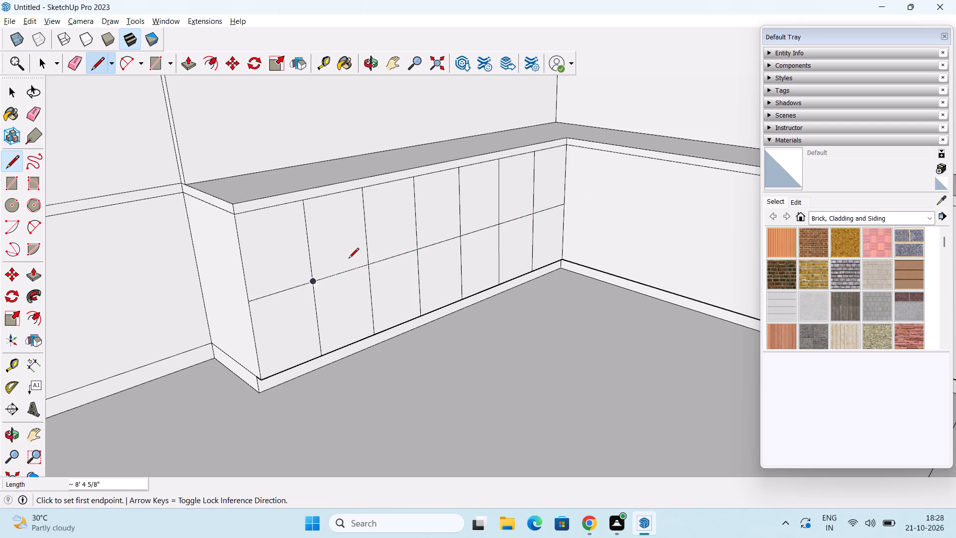
scroll(260, 298, "up", 3)
key("space")
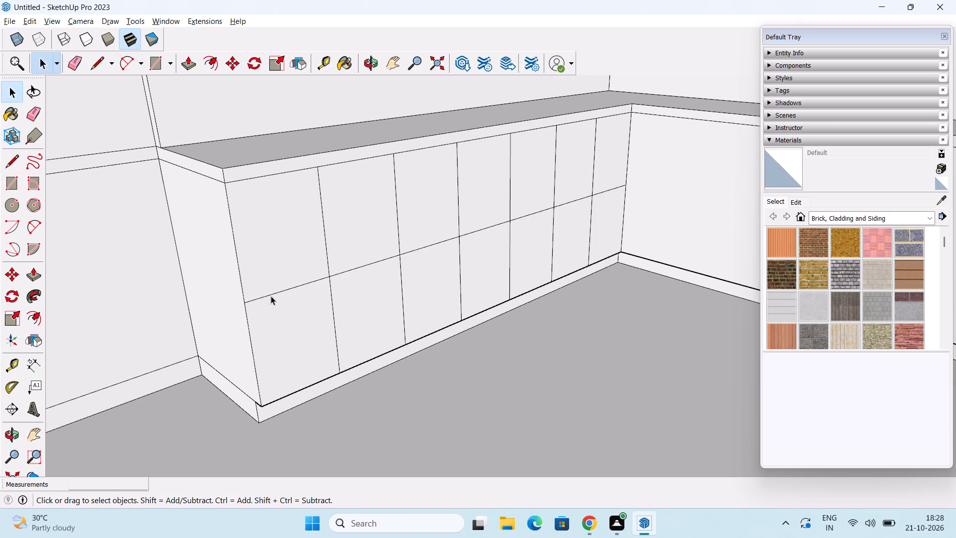
Copy the outermost segment of the mid-height line on the longer wall's base cabinet front upward by 1".
left_click(275, 293)
key("m")
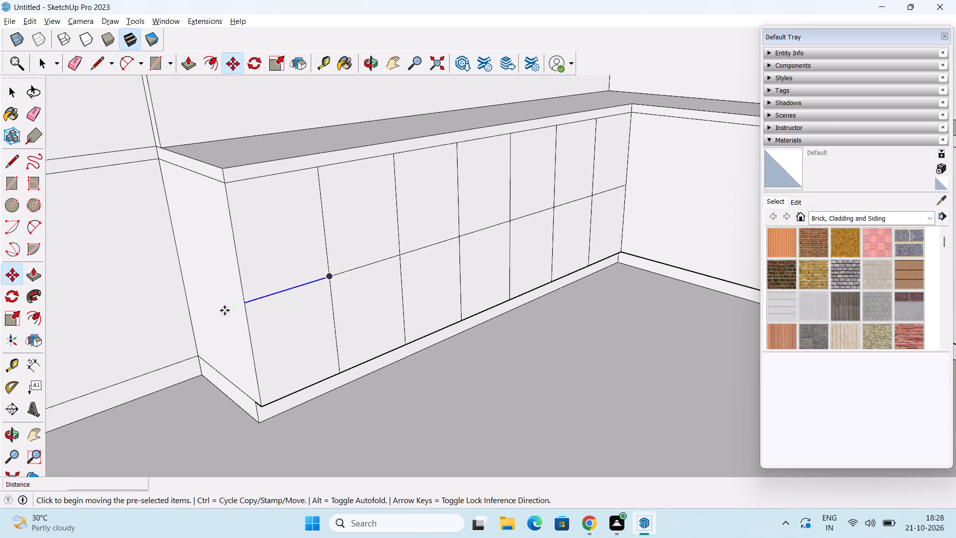
left_click(242, 305)
left_click(243, 292)
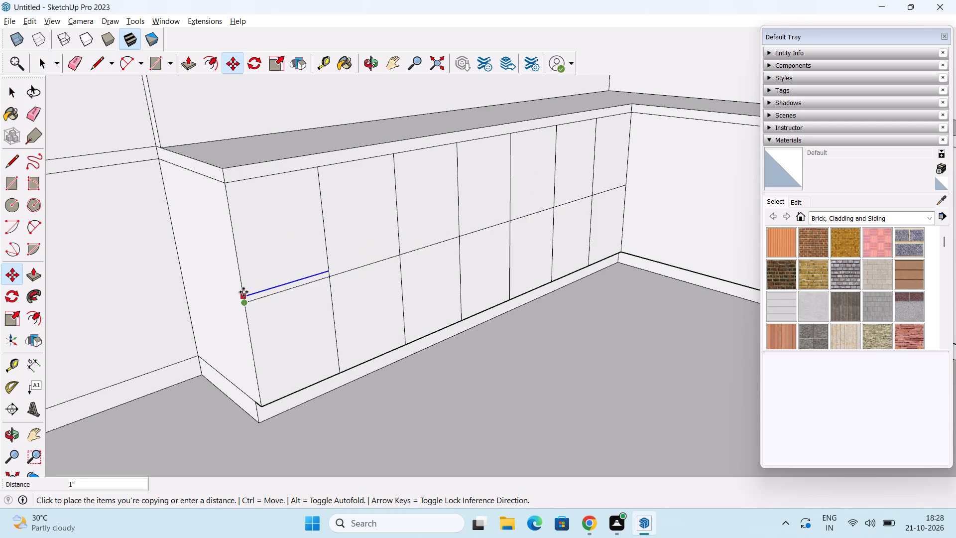
key("space")
Draw a parallel line from the copied segment's end to the cabinet's inner corner, completing the narrow horizontal strip.
middle_click_drag(397, 303, 357, 294)
key("l")
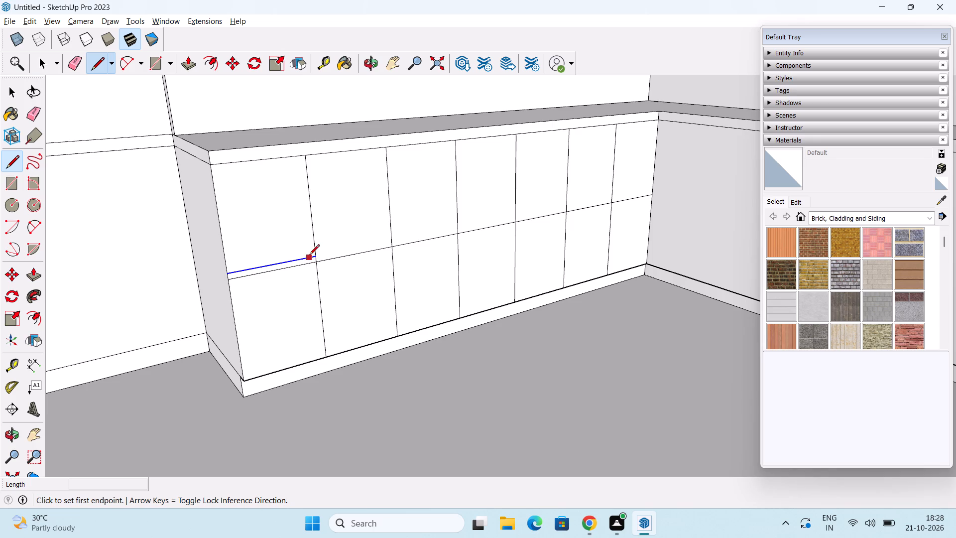
left_click_drag(314, 255, 356, 244)
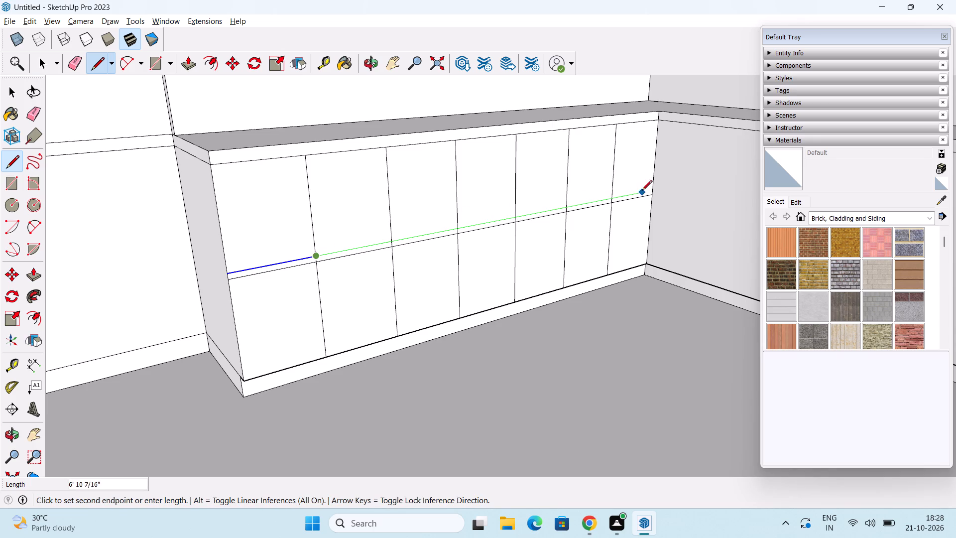
scroll(652, 189, "up", 2)
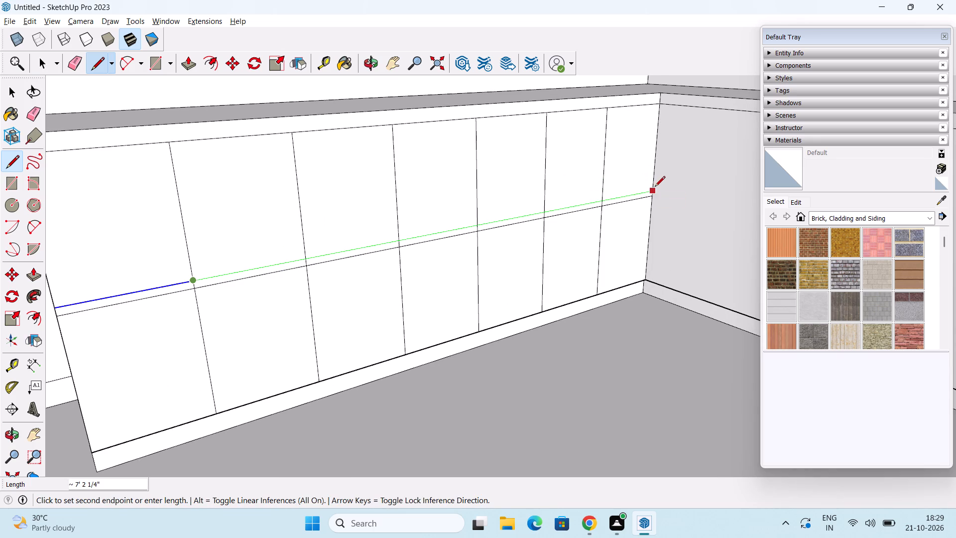
left_click(653, 187)
scroll(630, 229, "down", 2)
middle_click_drag(624, 251, 535, 254)
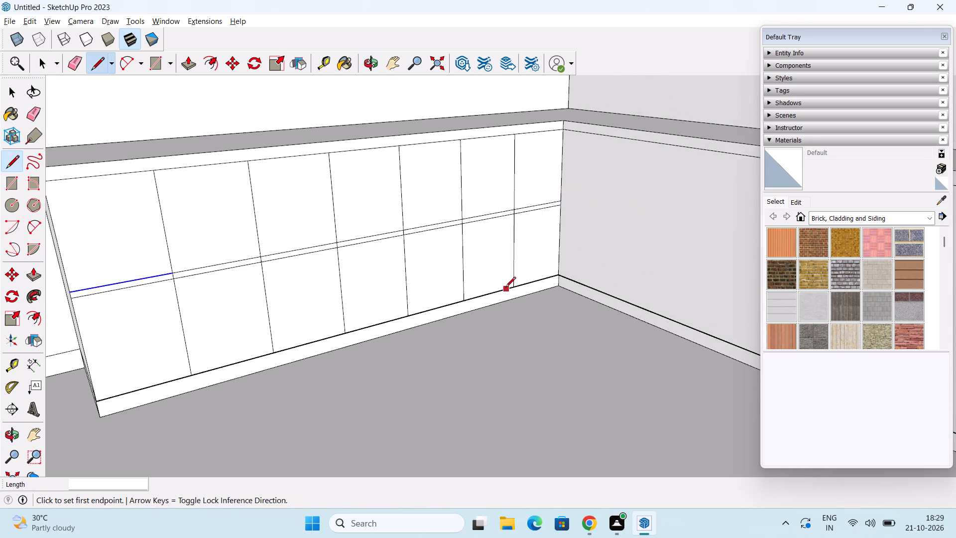
middle_click_drag(505, 288, 539, 280)
key("space")
Examine the divided base cabinet front along the longer wall from several angles.
scroll(543, 288, "down", 9)
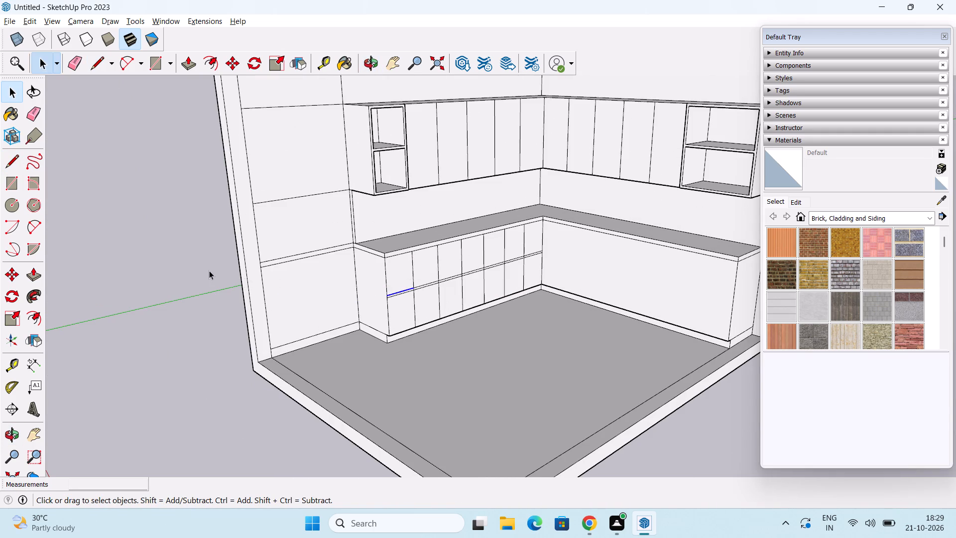
left_click(209, 270)
scroll(485, 289, "up", 3)
middle_click_drag(486, 289, 478, 315, "shift")
middle_click_drag(542, 360, 545, 320)
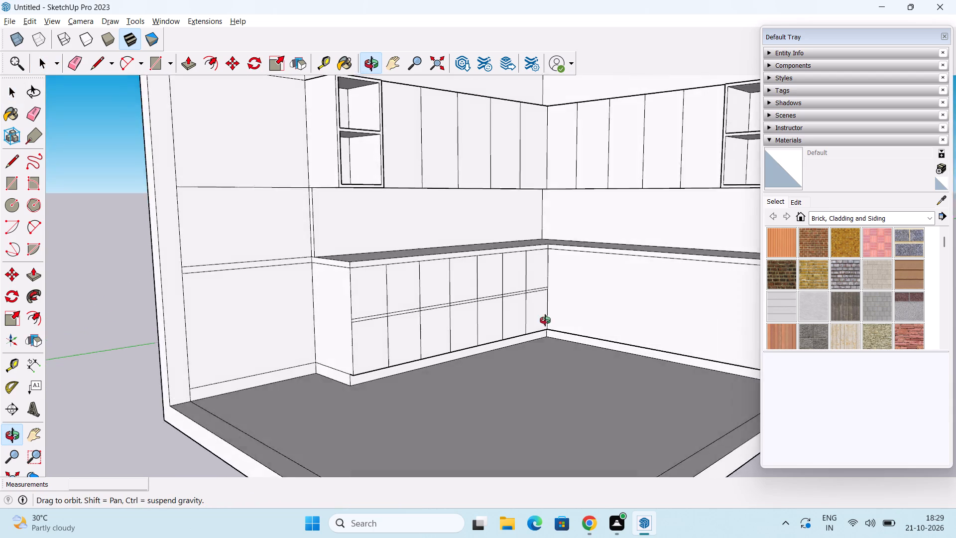
middle_click_drag(545, 320, 525, 346)
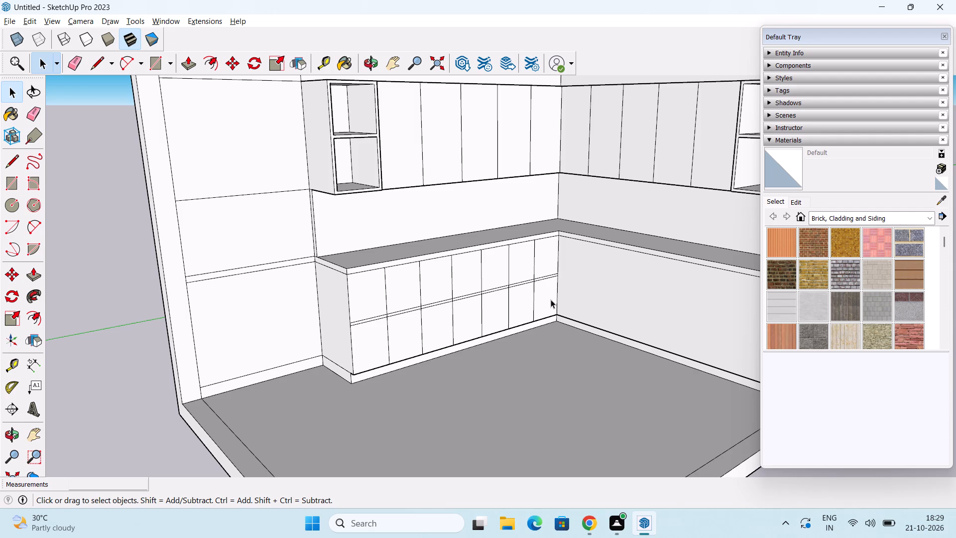
scroll(569, 363, "down", 1)
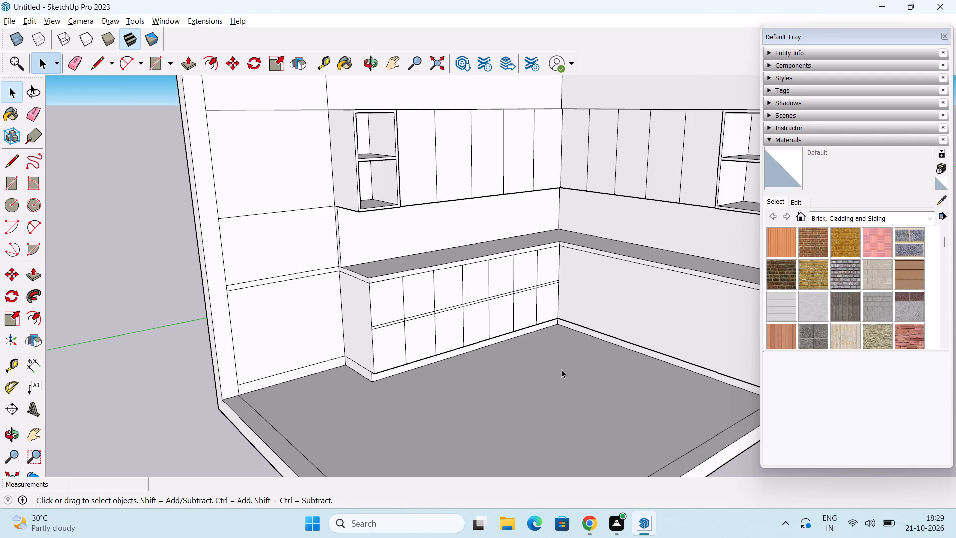
middle_click_drag(569, 358, 494, 356)
middle_click_drag(446, 334, 450, 345)
Erase the vertical divider between the two outermost base cabinet panels, including its short piece inside the horizontal strip.
scroll(281, 294, "up", 2)
middle_click_drag(304, 330, 303, 339)
key("e")
left_click(329, 300)
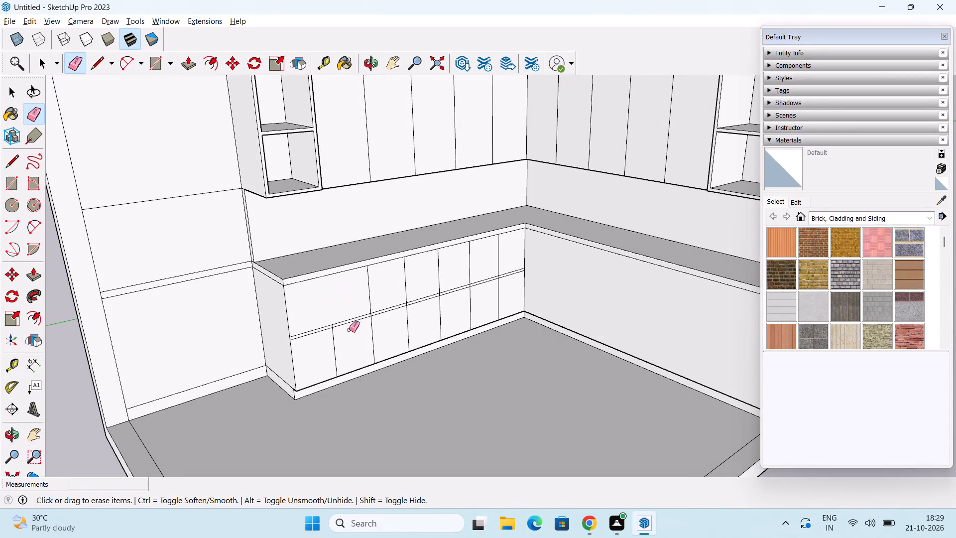
left_click(337, 348)
scroll(337, 352, "up", 2)
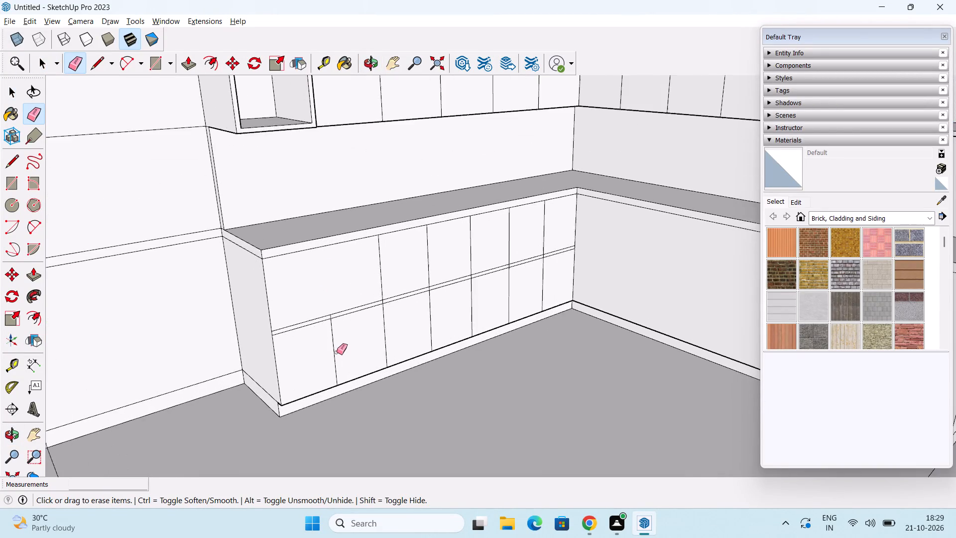
scroll(337, 352, "up", 3)
left_click_drag(347, 338, 325, 347)
scroll(330, 327, "up", 2)
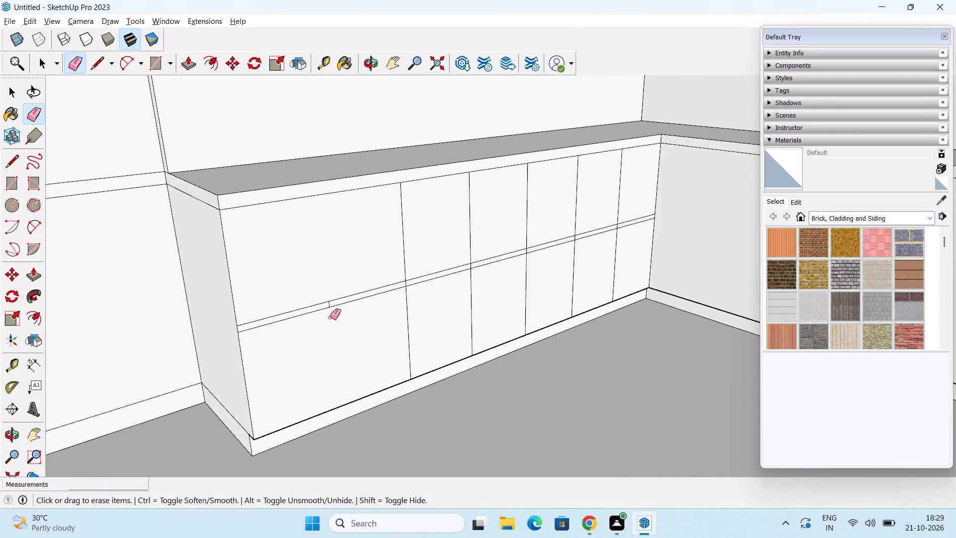
scroll(330, 317, "up", 5)
left_click(326, 299)
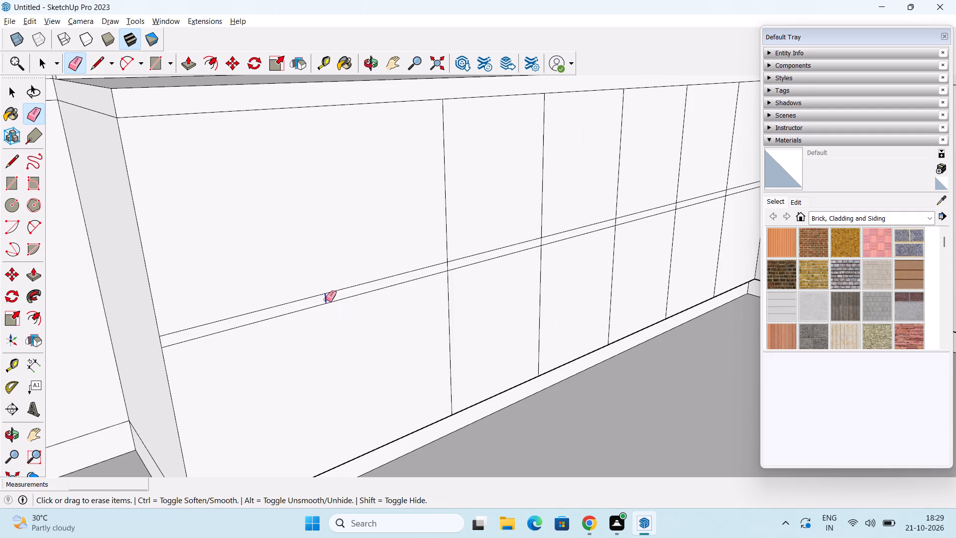
Erase the horizontal strip lines across the third panel from the outer end, making it a full-height panel.
scroll(344, 306, "down", 8)
middle_click_drag(478, 365, 351, 391)
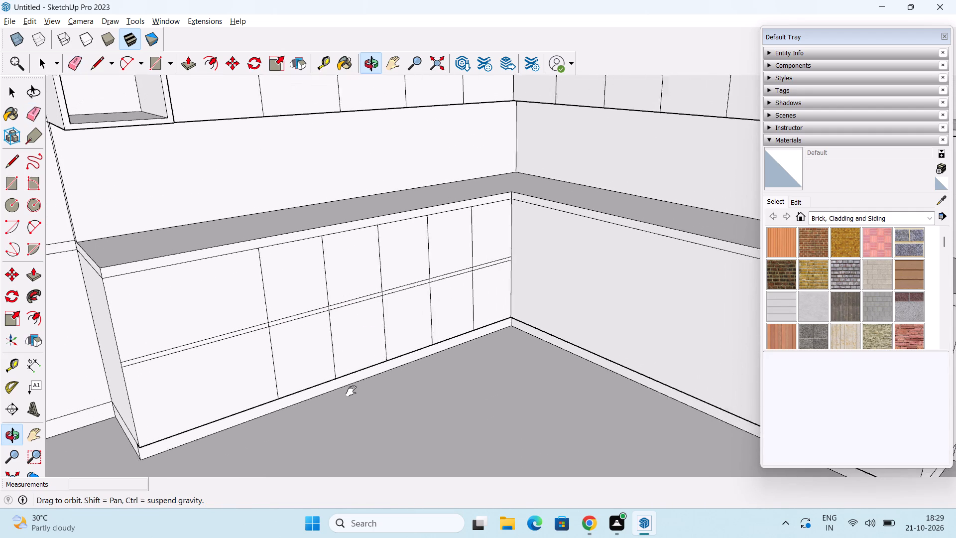
middle_click_drag(351, 391, 349, 396)
middle_click_drag(349, 396, 352, 391)
scroll(311, 326, "up", 2)
left_click_drag(272, 300, 273, 306)
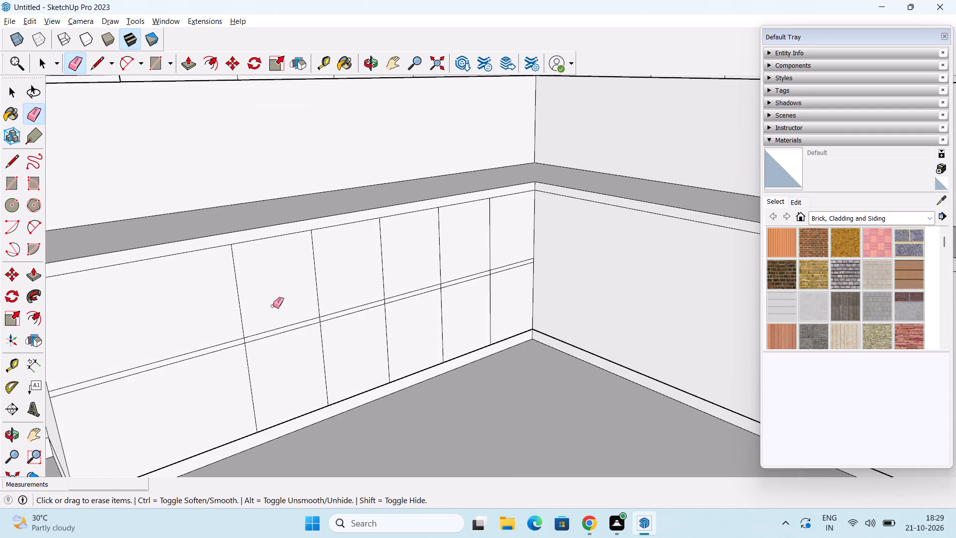
left_click_drag(273, 306, 274, 354)
Erase the vertical divider between the fourth and fifth panels above and below the horizontal strip.
scroll(290, 334, "down", 2)
middle_click_drag(369, 340, 357, 346, "shift")
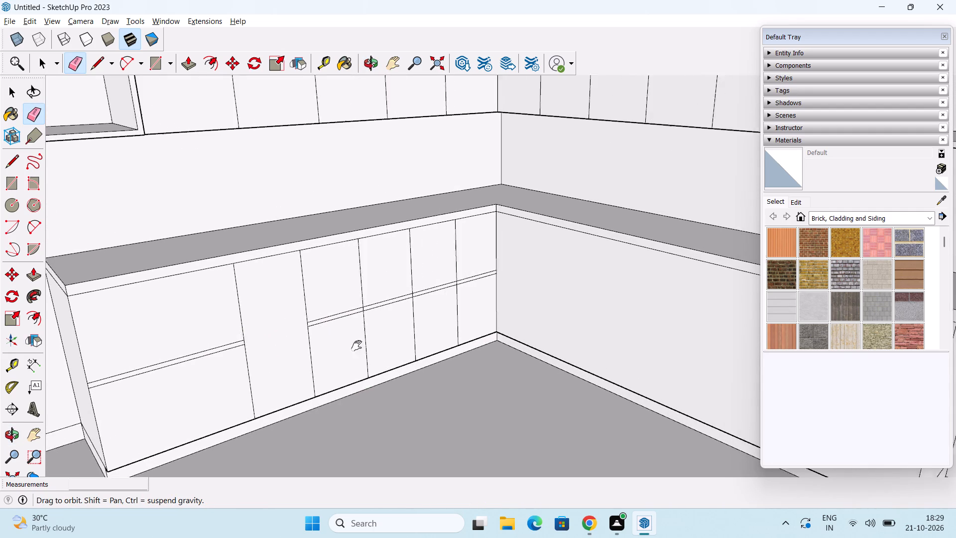
middle_click_drag(357, 346, 334, 381, "shift")
scroll(355, 363, "up", 2)
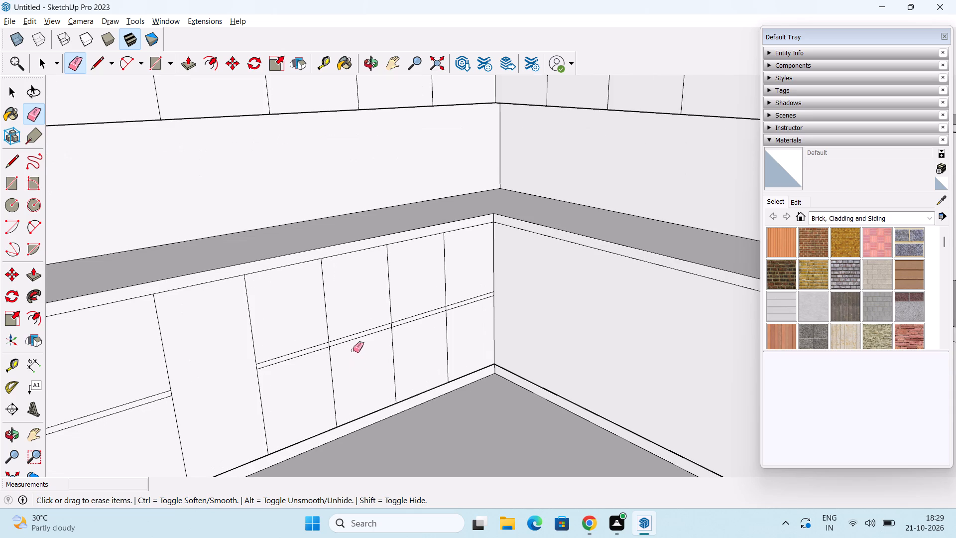
left_click(325, 310)
left_click(334, 377)
left_click(331, 368)
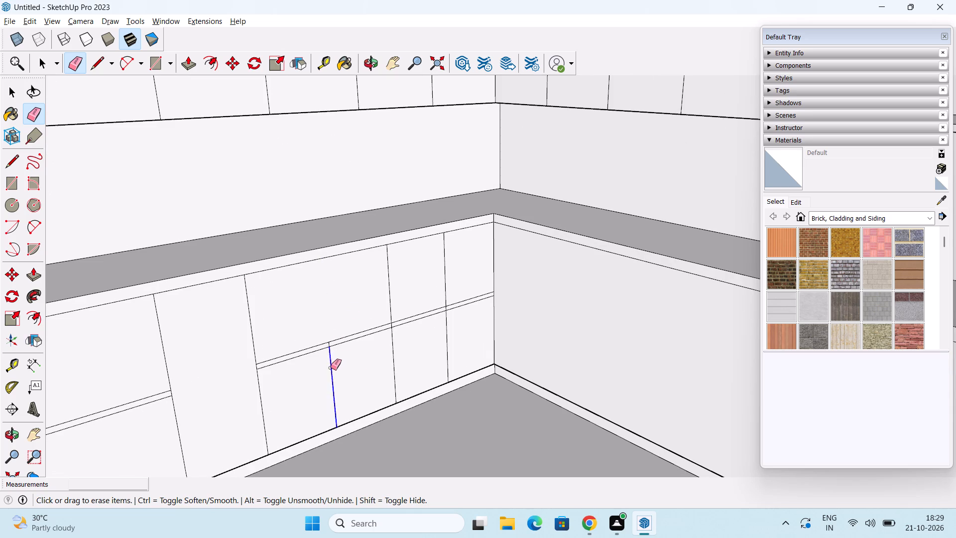
scroll(344, 361, "up", 2)
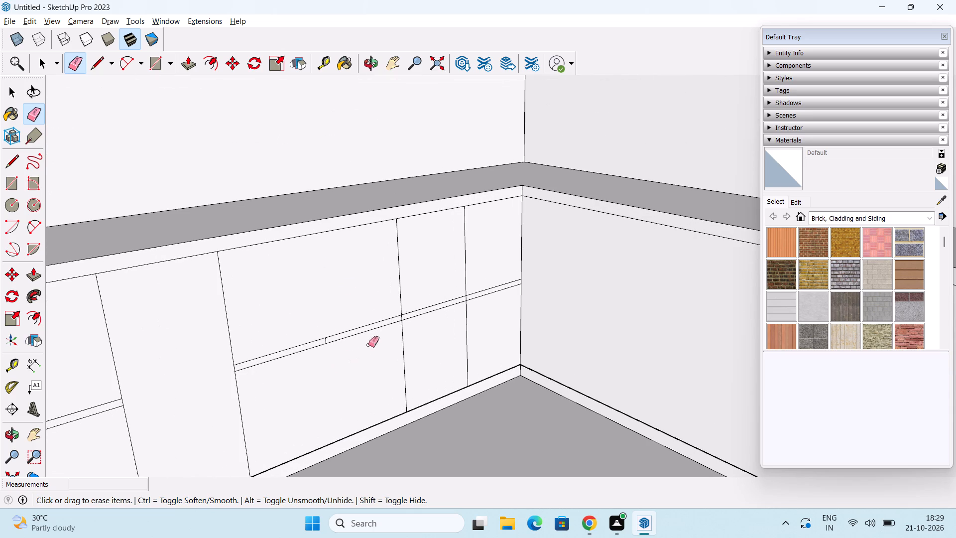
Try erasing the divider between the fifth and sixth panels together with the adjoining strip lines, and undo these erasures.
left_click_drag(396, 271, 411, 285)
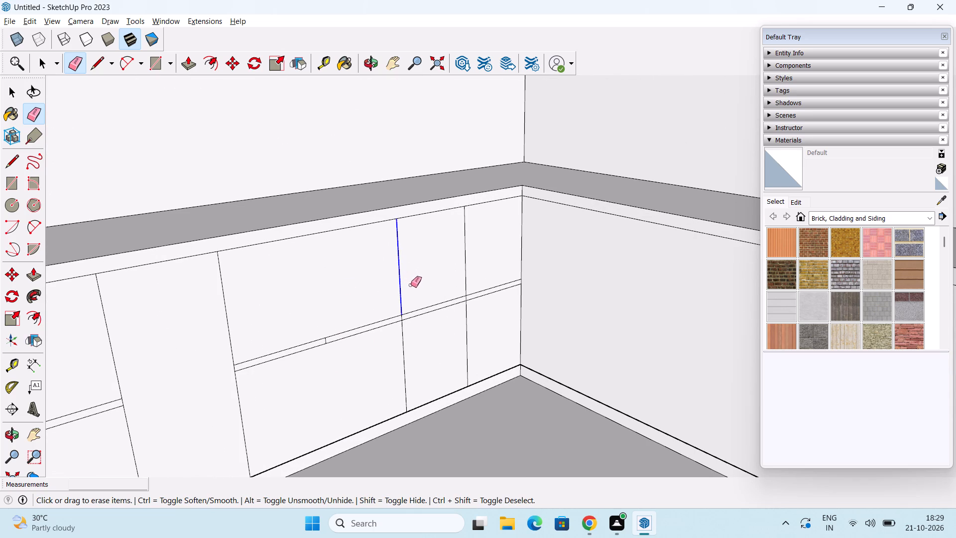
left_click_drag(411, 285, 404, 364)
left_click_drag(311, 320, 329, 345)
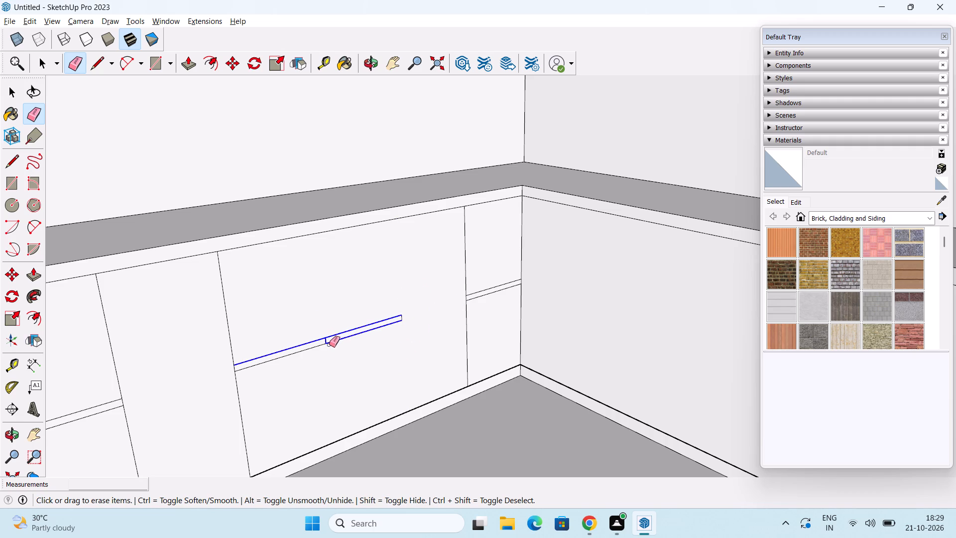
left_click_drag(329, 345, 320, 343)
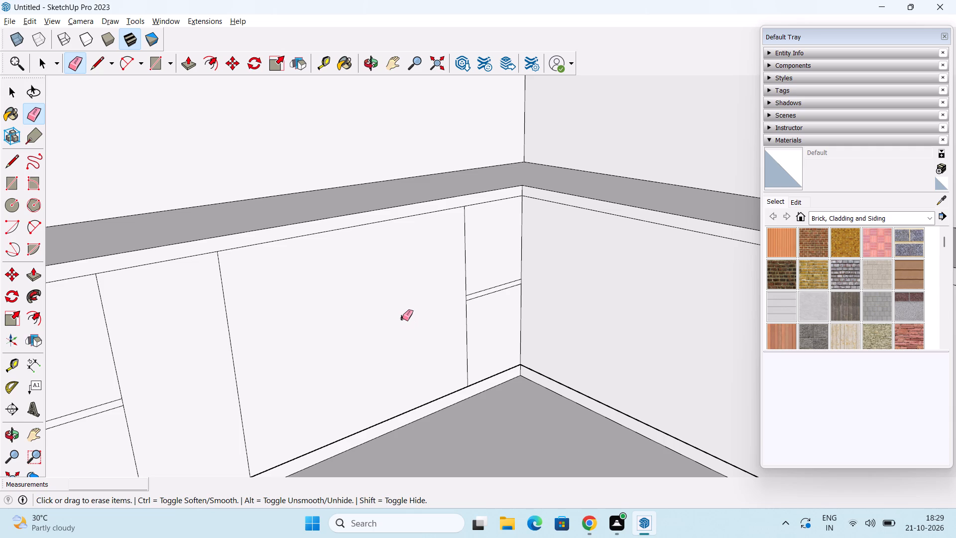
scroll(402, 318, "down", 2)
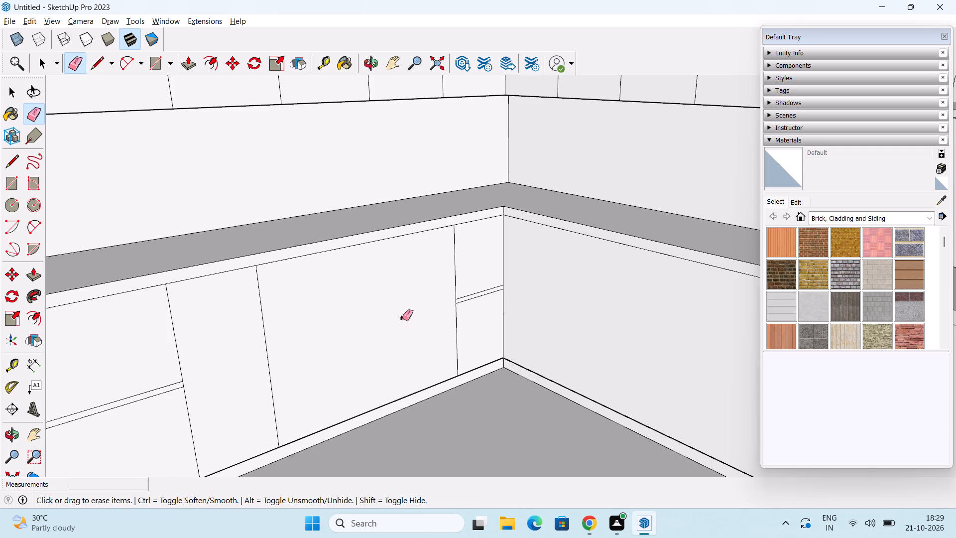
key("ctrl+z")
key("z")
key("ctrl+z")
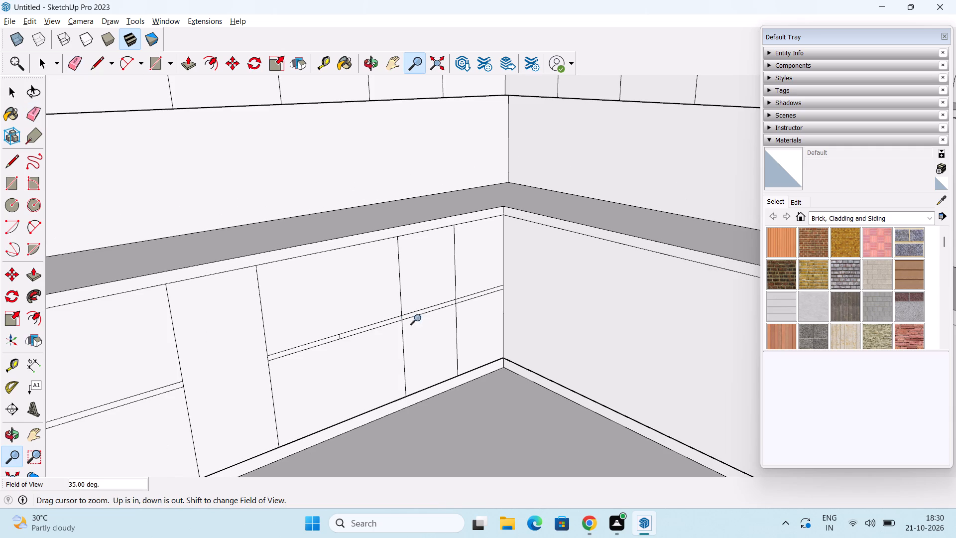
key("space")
Erase the divider between the fifth and sixth panels, the strip lines across the corner panel, and the leftover divider pieces within the strip.
key("e")
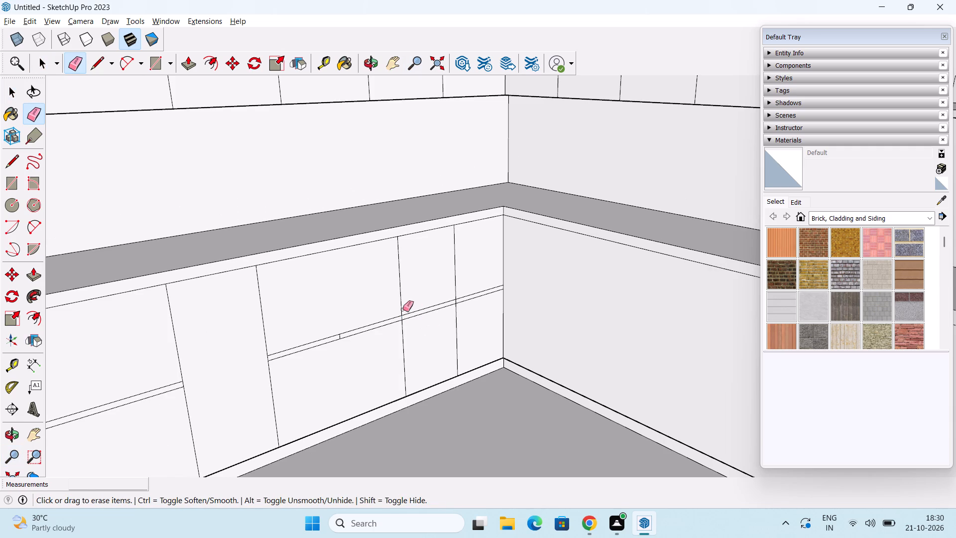
left_click_drag(396, 276, 414, 278)
left_click_drag(383, 350, 422, 345)
left_click_drag(484, 280, 486, 317)
scroll(284, 344, "up", 4)
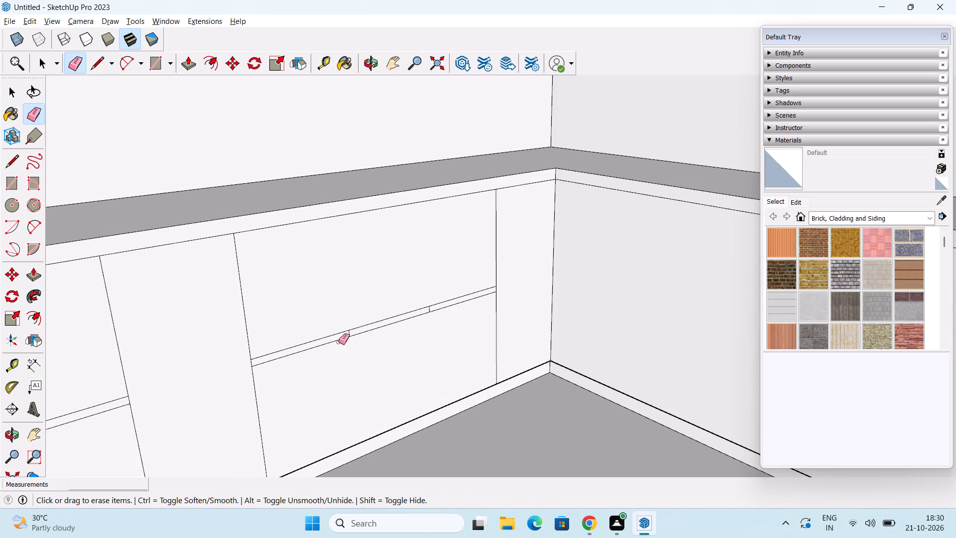
left_click(350, 332)
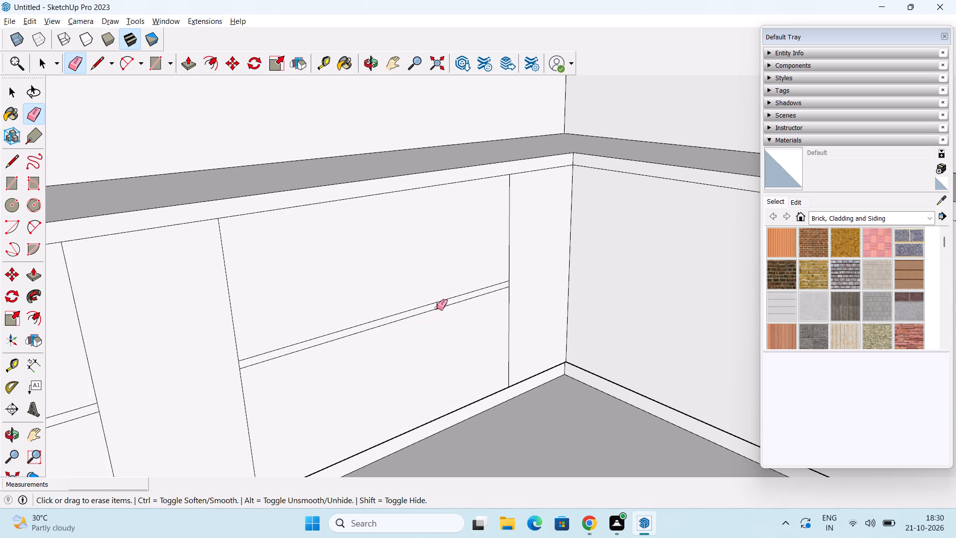
left_click(438, 306)
Examine the revised panel layout of the longer wall's base cabinet from several angles.
scroll(440, 314, "down", 2)
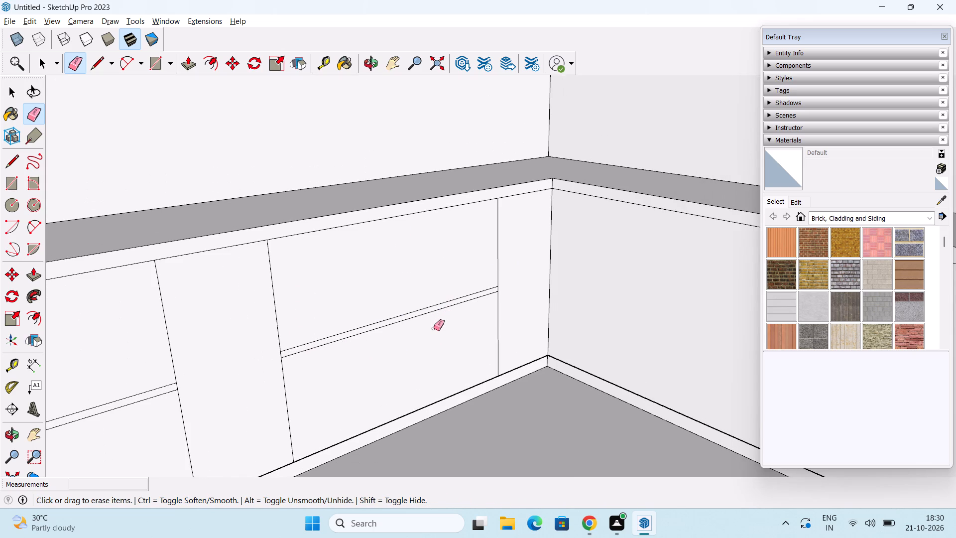
scroll(432, 329, "down", 3)
middle_click_drag(424, 340, 373, 334)
key("space")
scroll(374, 334, "down", 2)
middle_click_drag(368, 348, 432, 382)
middle_click_drag(407, 398, 455, 326)
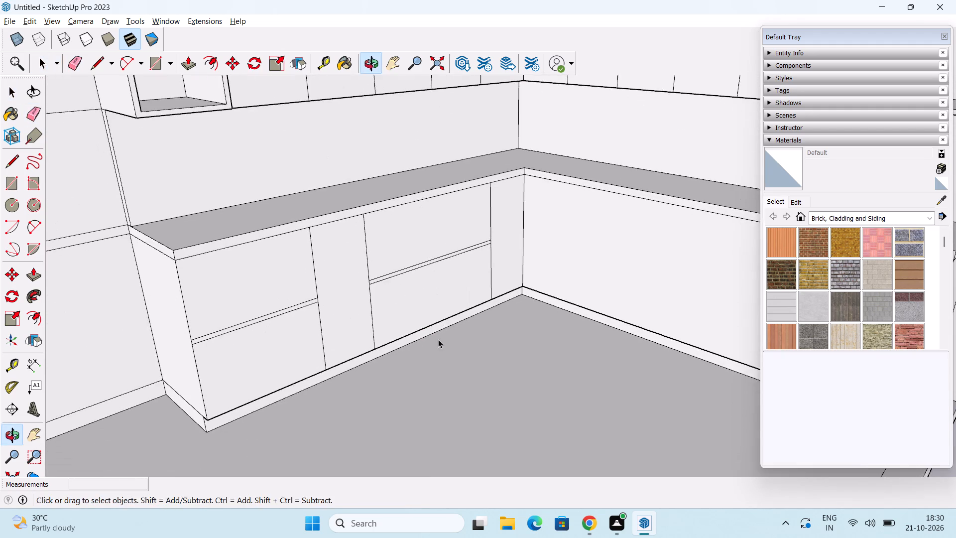
middle_click_drag(321, 375, 364, 342)
scroll(235, 352, "up", 1)
middle_click_drag(243, 350, 217, 344)
scroll(230, 338, "down", 1)
middle_click_drag(261, 365, 222, 351)
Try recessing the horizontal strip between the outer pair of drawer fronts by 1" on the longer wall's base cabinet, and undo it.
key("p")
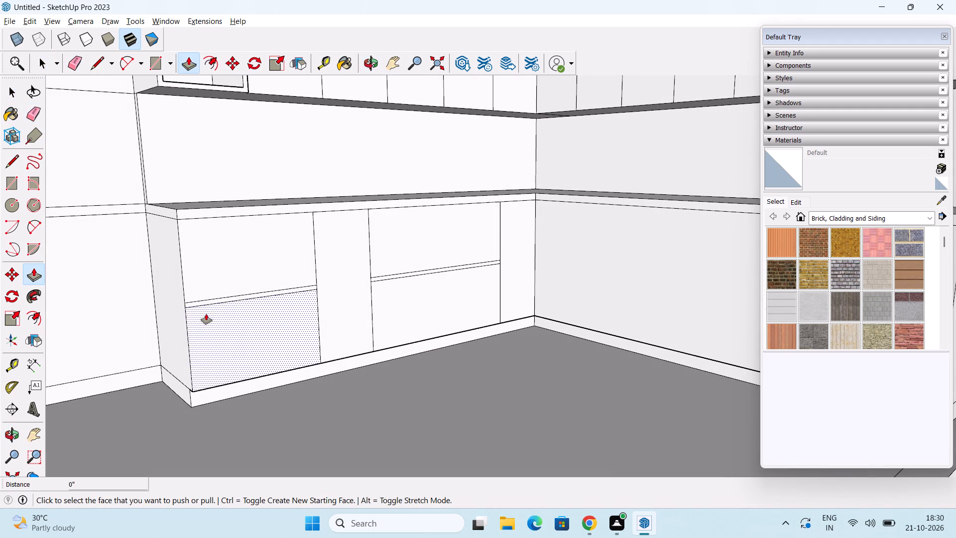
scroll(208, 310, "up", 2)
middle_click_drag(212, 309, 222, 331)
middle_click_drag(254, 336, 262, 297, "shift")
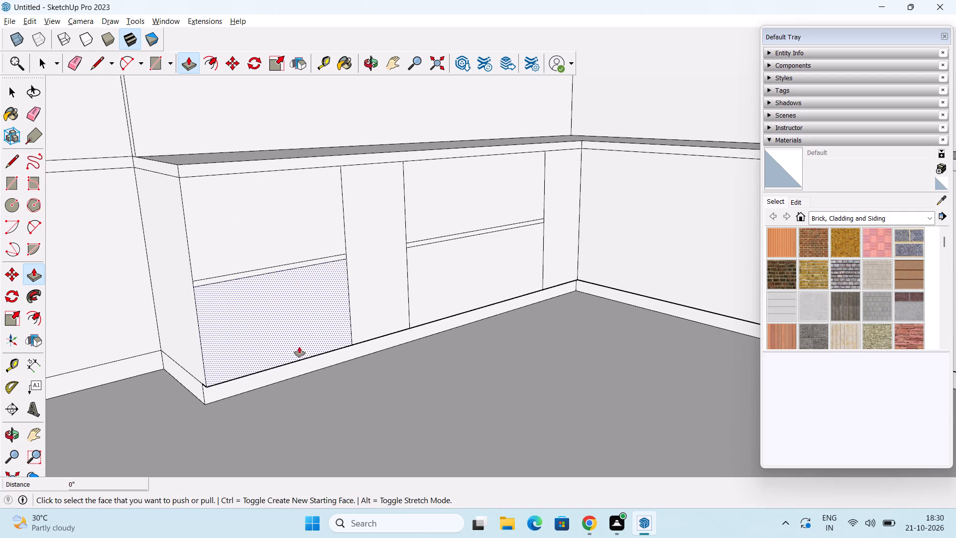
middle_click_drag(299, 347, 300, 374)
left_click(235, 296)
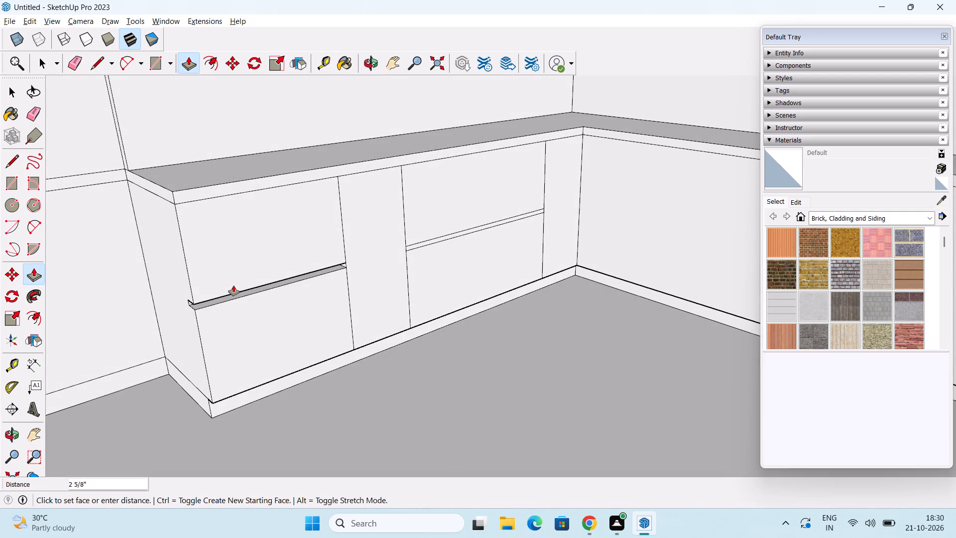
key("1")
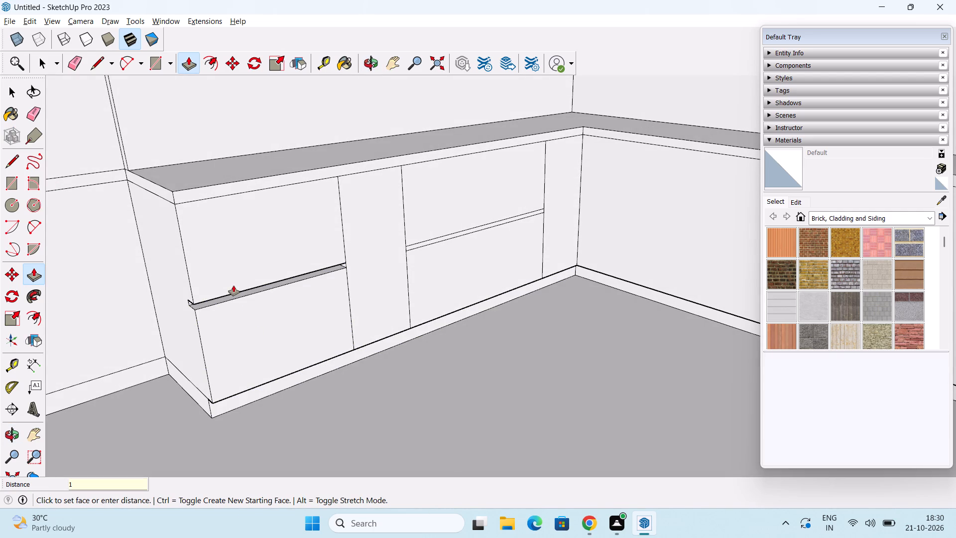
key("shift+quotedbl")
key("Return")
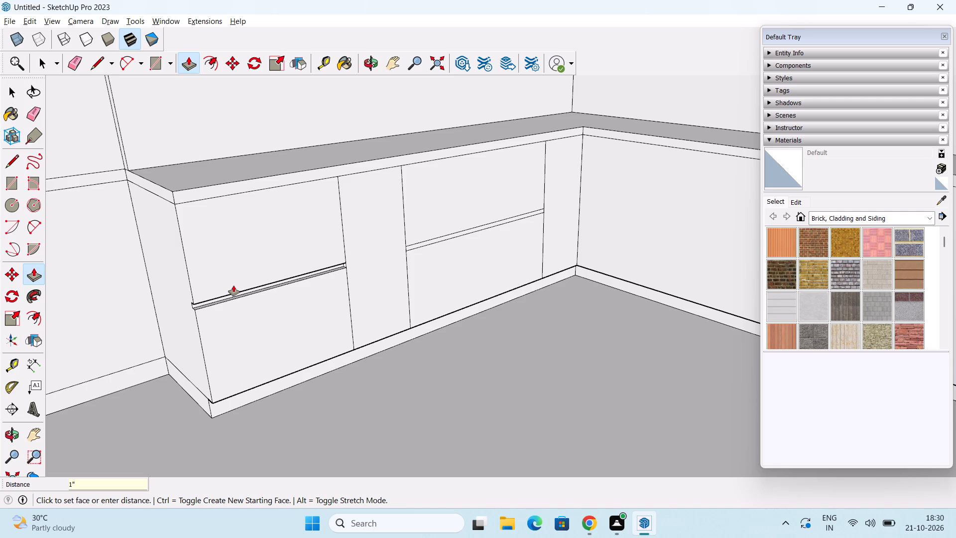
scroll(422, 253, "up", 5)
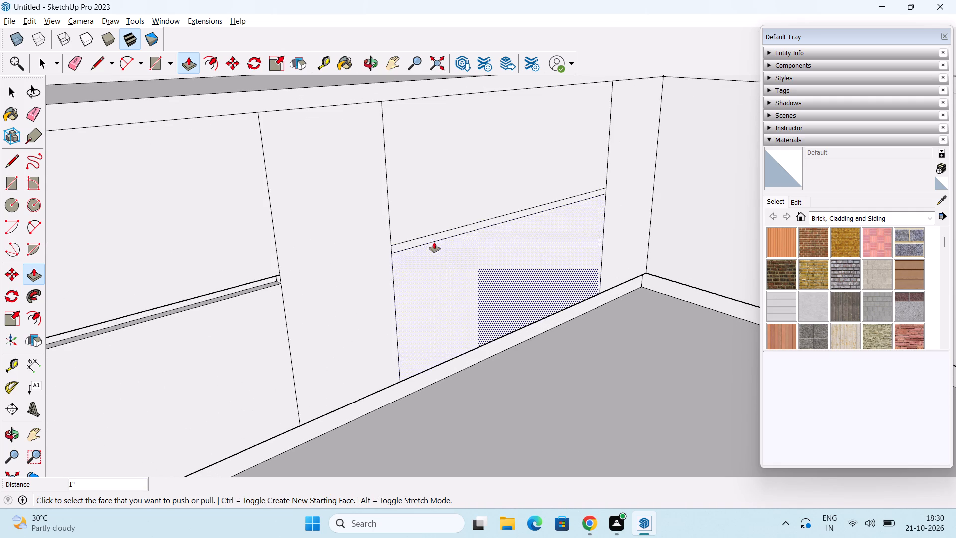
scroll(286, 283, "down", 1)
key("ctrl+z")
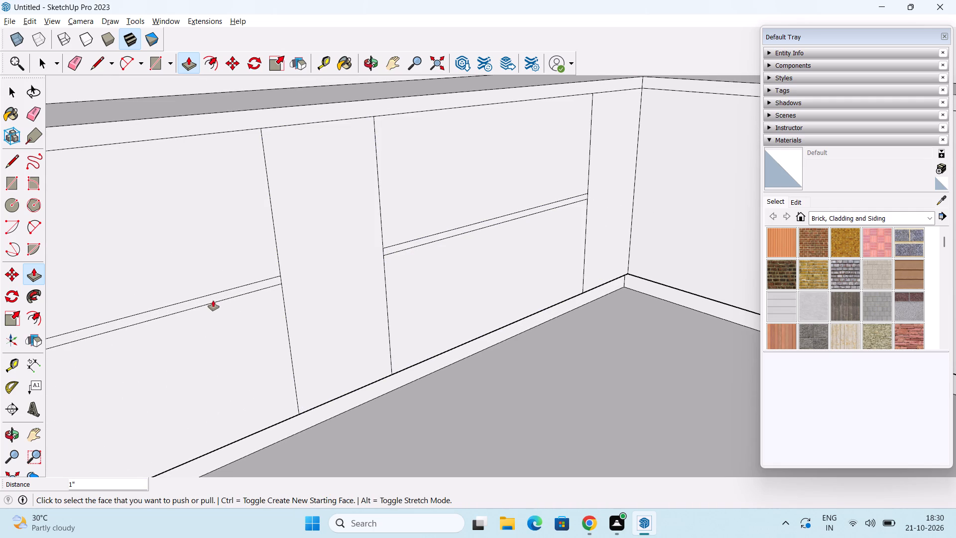
Push both horizontal strips between the drawer fronts of the longer wall's base cabinet inward by 0.5" to form grooves.
left_click(223, 294)
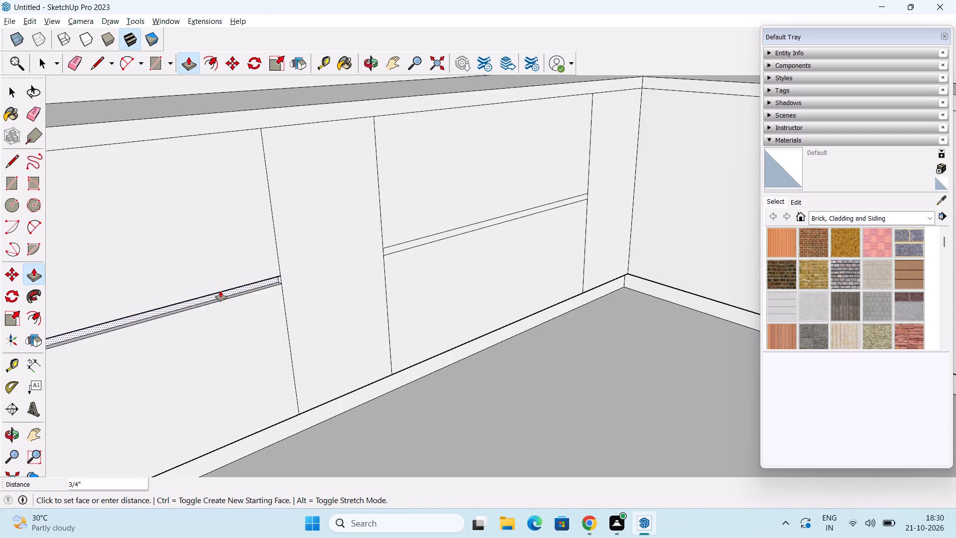
type("0.5")
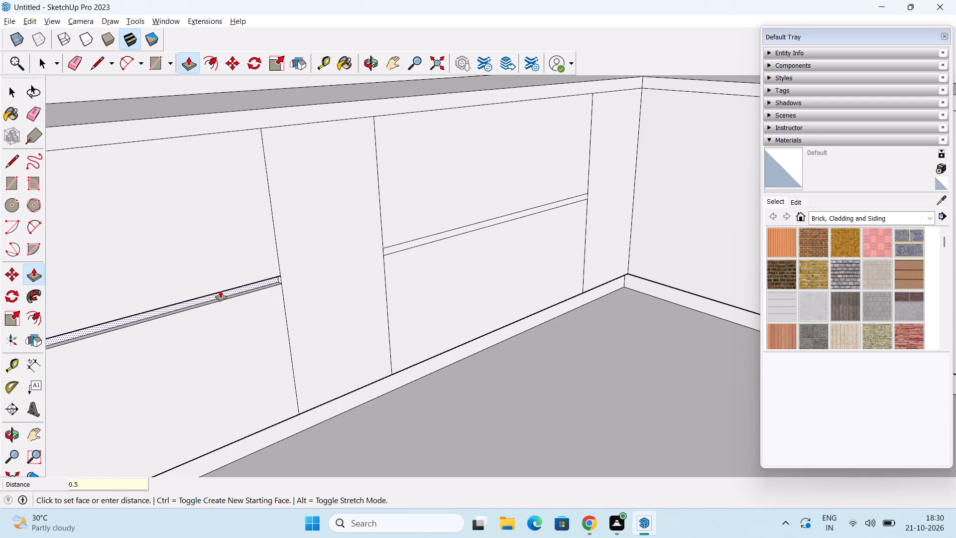
key("Return")
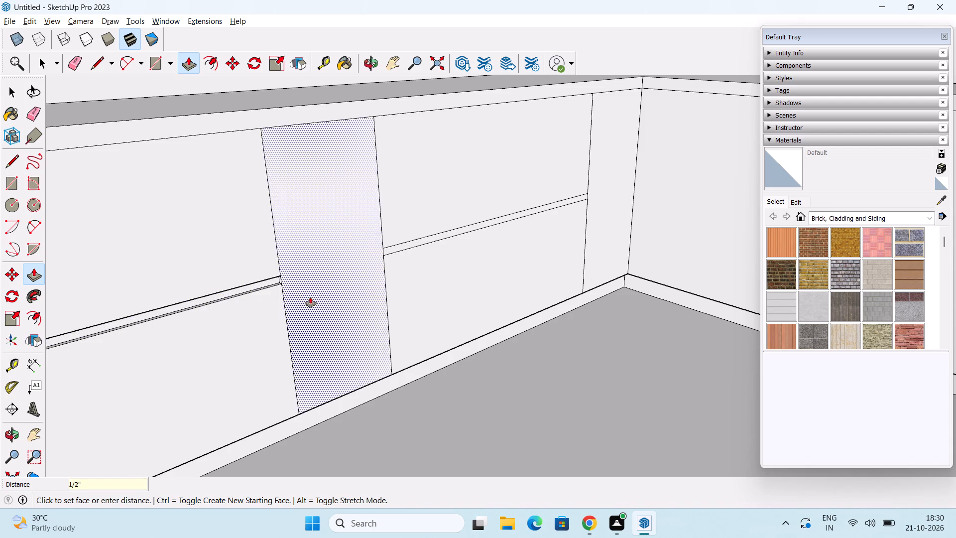
scroll(352, 285, "up", 3)
double_click(410, 234)
scroll(405, 255, "down", 3)
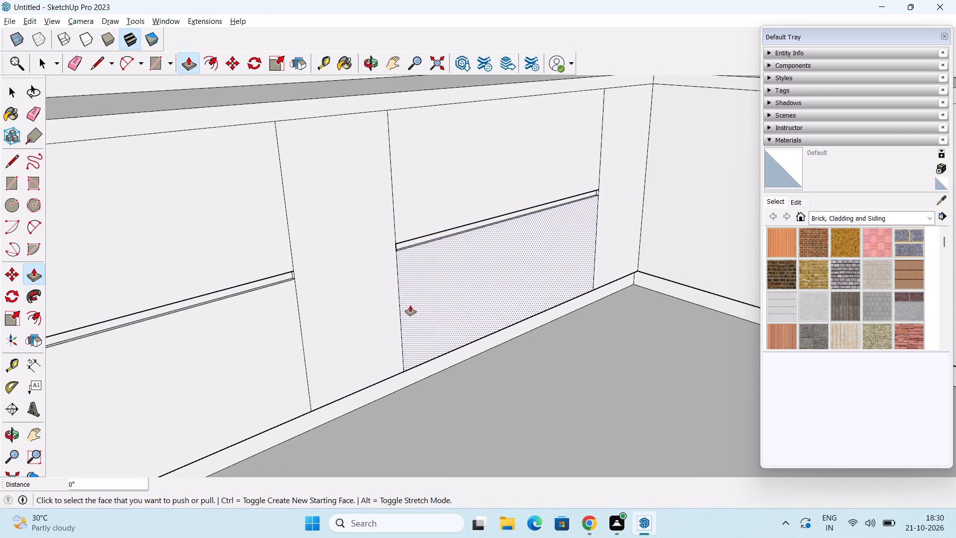
key("space")
Examine the grooved drawer fronts and the overall kitchen layout from several angles and distances.
scroll(427, 305, "down", 3)
middle_click_drag(433, 335, 427, 314)
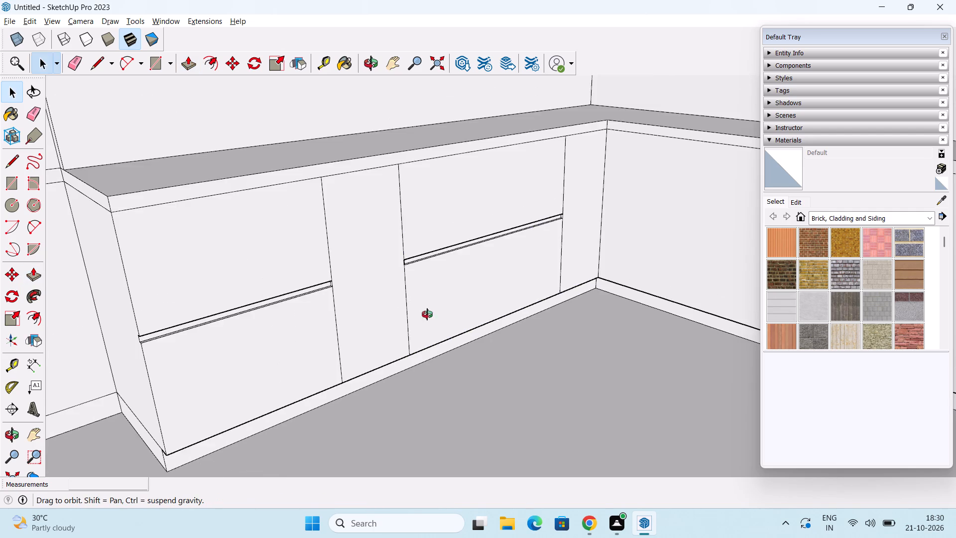
middle_click_drag(427, 314, 439, 357)
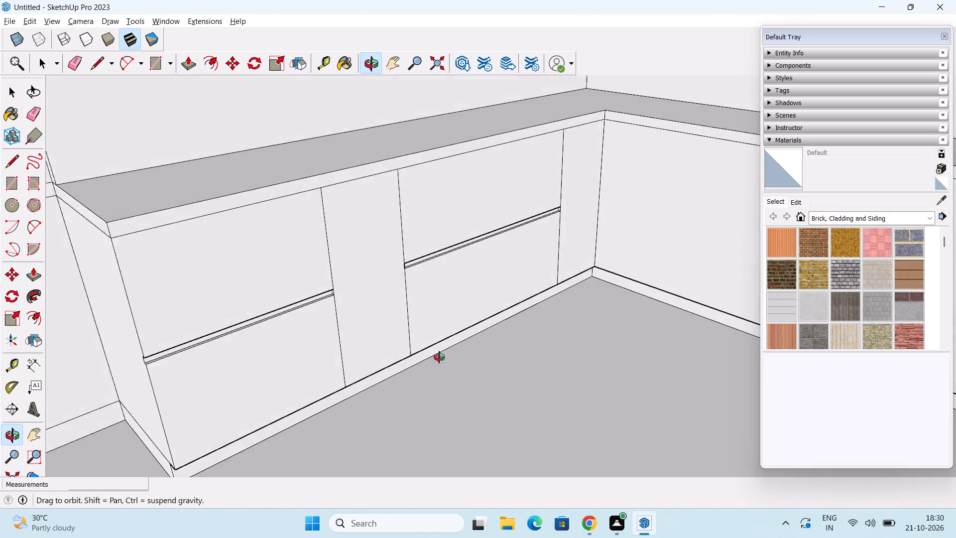
middle_click_drag(439, 357, 429, 369)
scroll(395, 387, "down", 1)
middle_click_drag(395, 386, 433, 327)
scroll(454, 328, "down", 1)
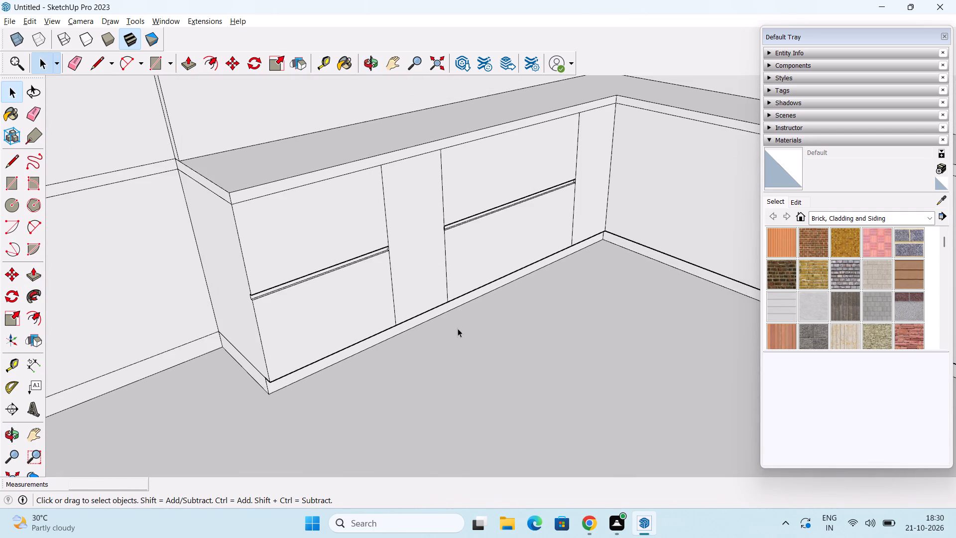
middle_click_drag(458, 328, 507, 321)
middle_click_drag(511, 293, 474, 346)
middle_click_drag(494, 341, 460, 304)
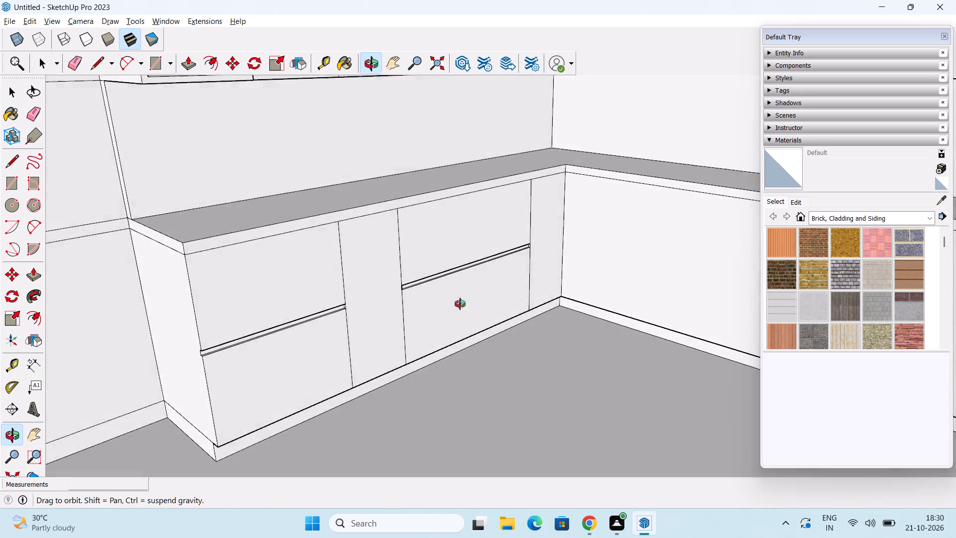
middle_click_drag(460, 304, 399, 358)
scroll(413, 342, "down", 2)
middle_click_drag(428, 350, 459, 301)
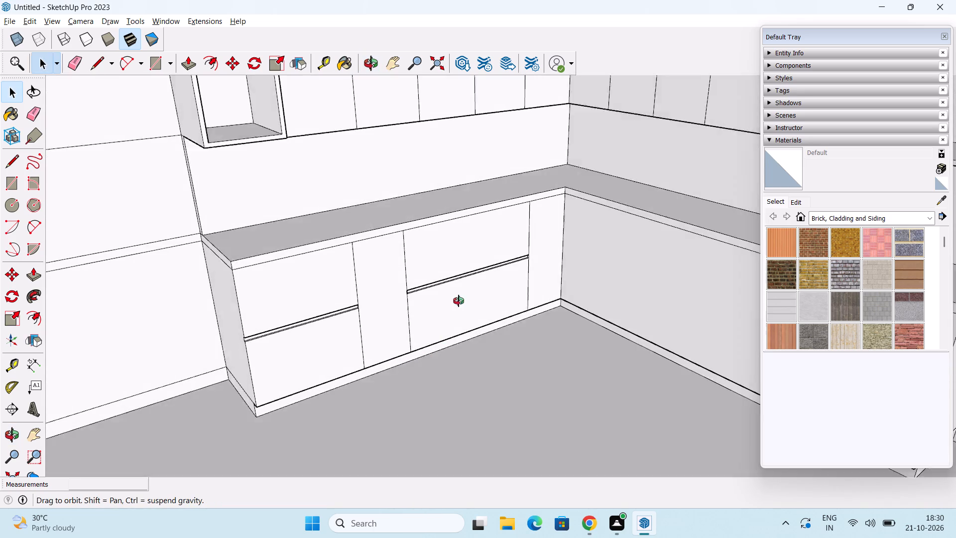
middle_click_drag(459, 301, 554, 333)
scroll(554, 333, "down", 1)
middle_click_drag(548, 339, 481, 342)
middle_click_drag(545, 344, 457, 321)
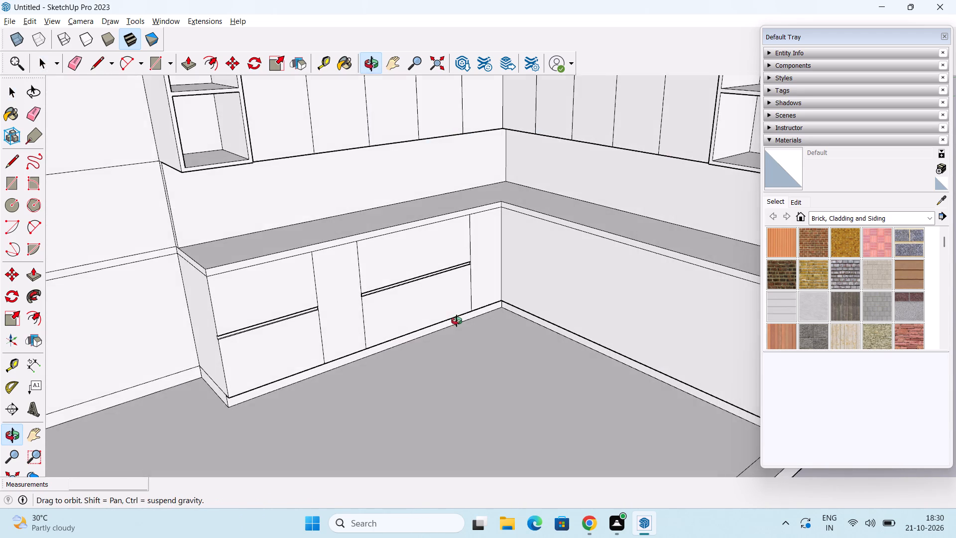
middle_click_drag(457, 321, 455, 345)
scroll(466, 334, "down", 4)
middle_click_drag(480, 342, 461, 265)
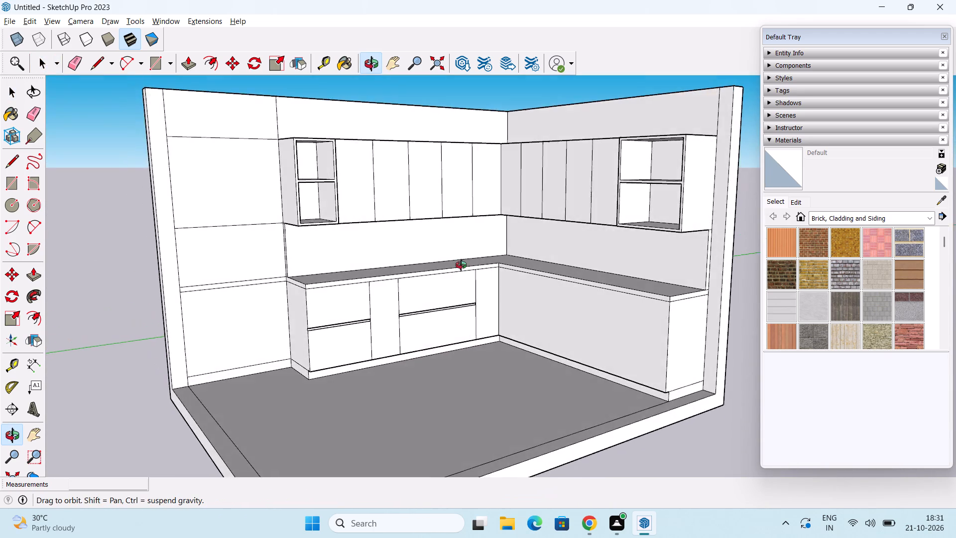
middle_click_drag(461, 265, 434, 360)
scroll(388, 319, "up", 2)
middle_click_drag(400, 307, 403, 243)
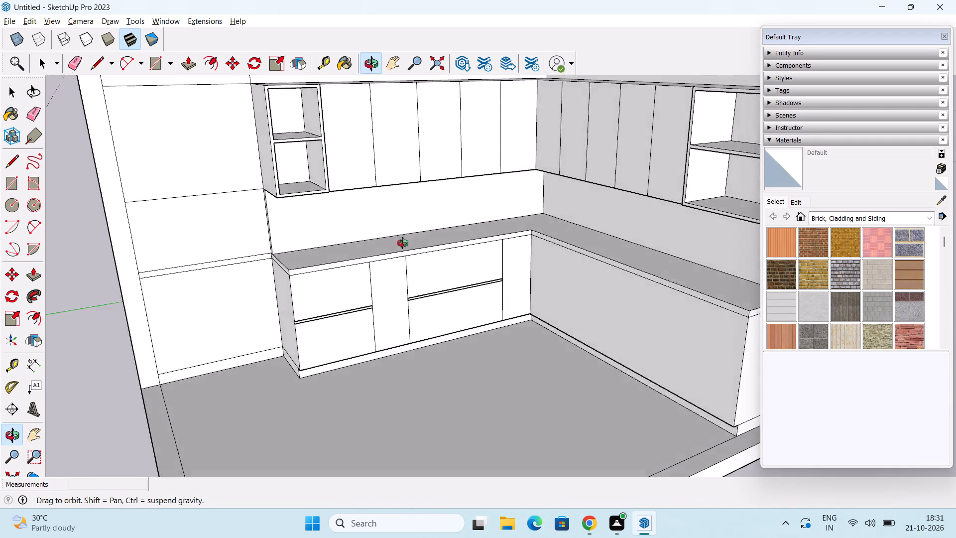
middle_click_drag(403, 243, 572, 315)
scroll(500, 341, "up", 1)
middle_click_drag(575, 400, 477, 406)
scroll(486, 395, "down", 2)
middle_click_drag(535, 387, 455, 353)
middle_click_drag(475, 376, 532, 283)
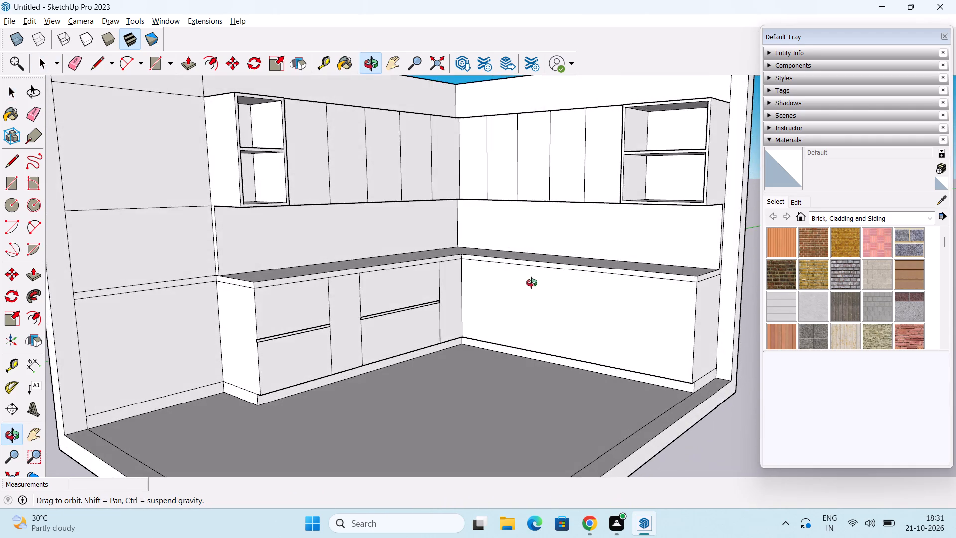
middle_click_drag(532, 283, 553, 385)
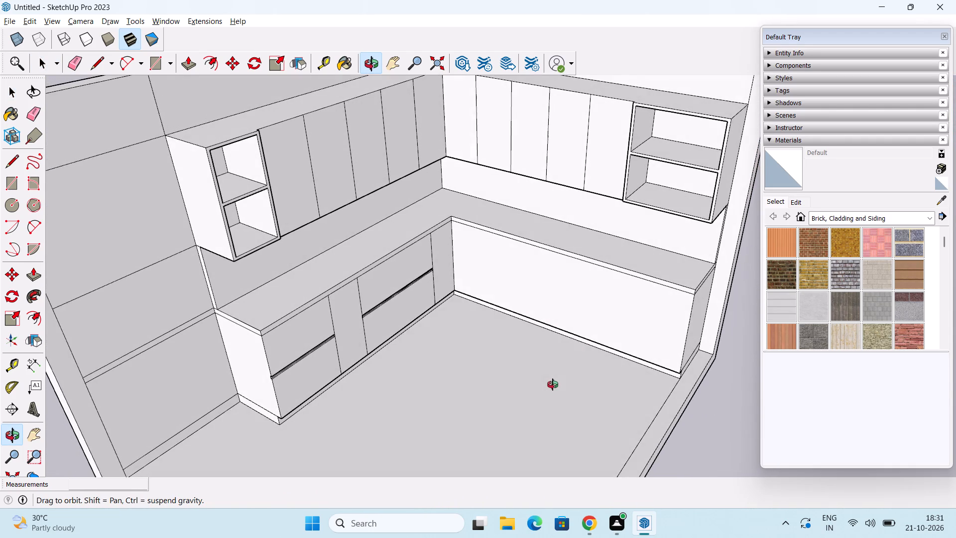
middle_click_drag(553, 385, 543, 402)
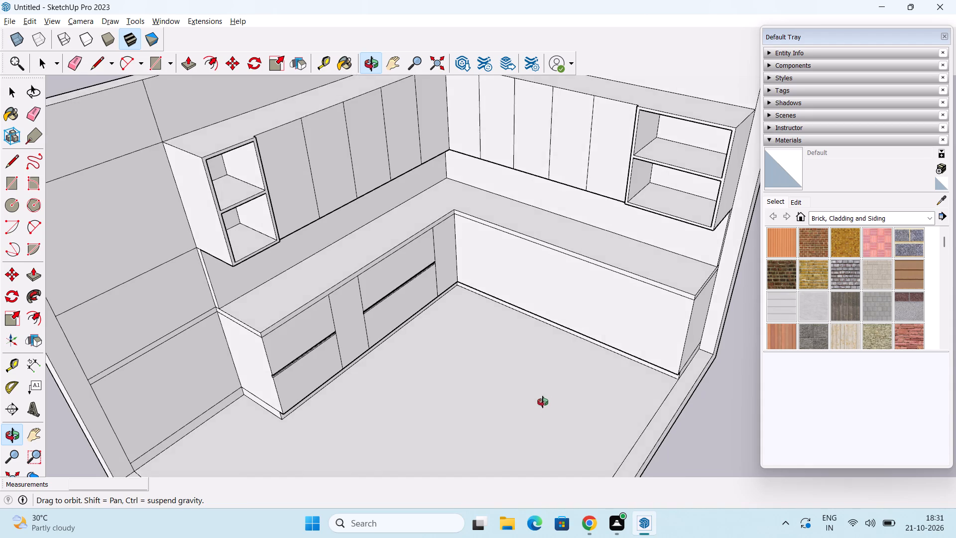
middle_click_drag(543, 402, 494, 344)
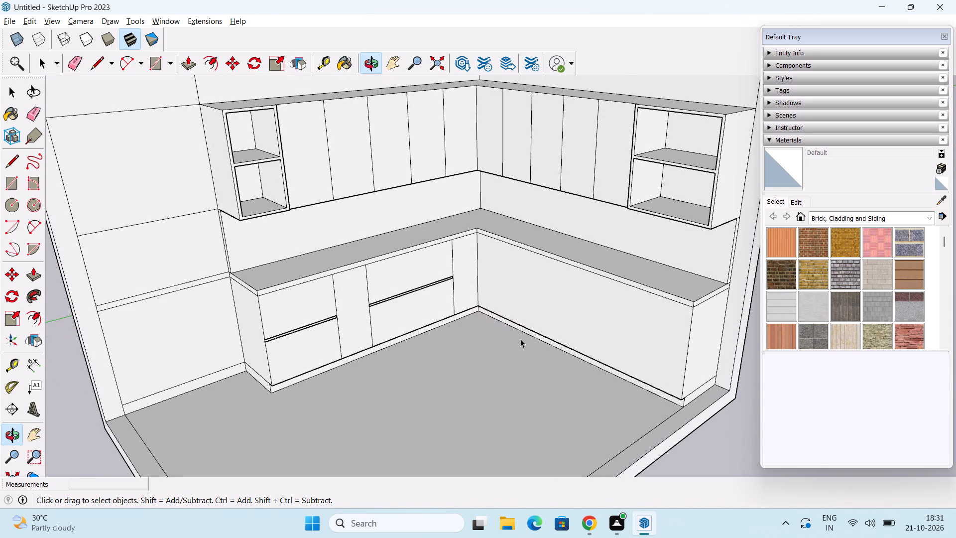
middle_click_drag(467, 386, 552, 396)
middle_click_drag(552, 396, 556, 356, "shift")
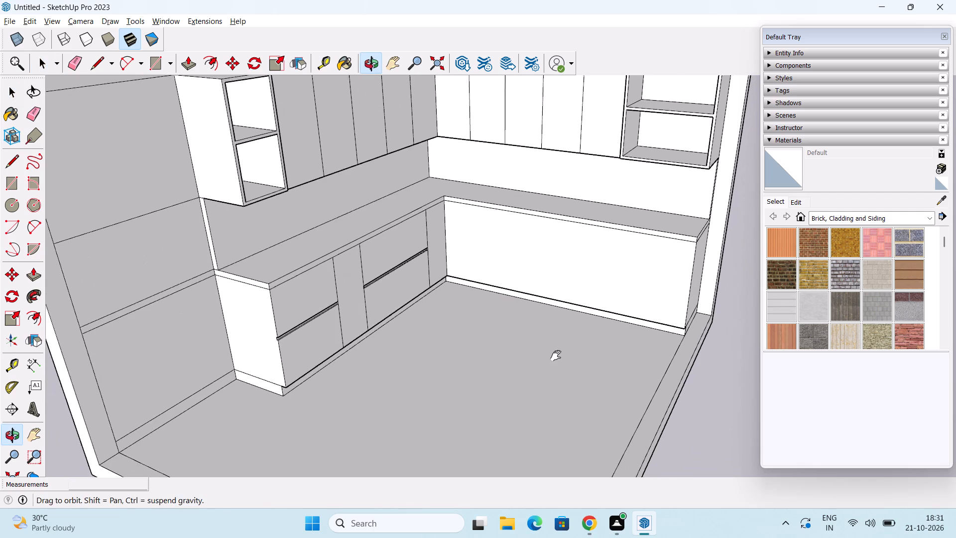
middle_click_drag(556, 356, 556, 355, "shift")
scroll(560, 354, "down", 1)
middle_click_drag(558, 346, 434, 329)
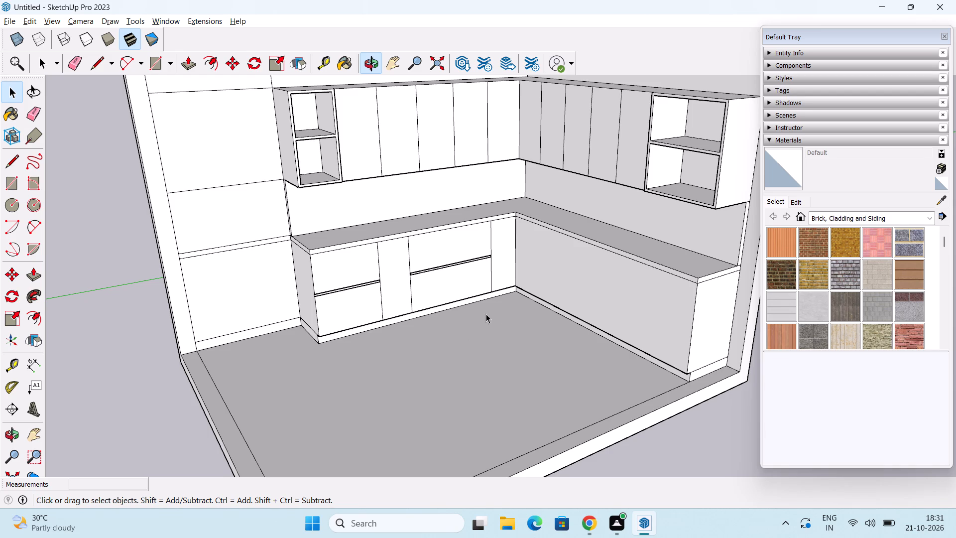
middle_click_drag(378, 290, 421, 321)
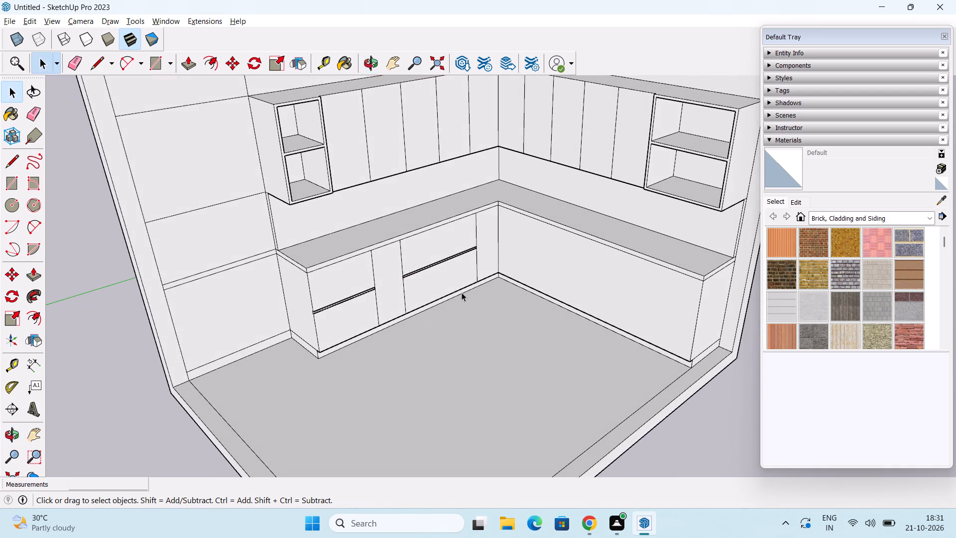
scroll(462, 292, "up", 2)
middle_click_drag(466, 293, 427, 353)
scroll(427, 350, "down", 2)
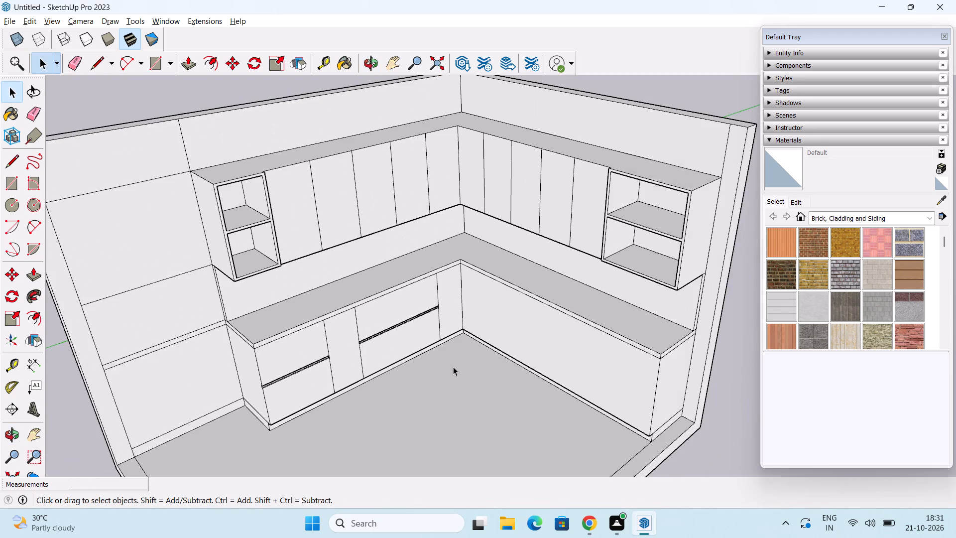
middle_click_drag(451, 364, 425, 326)
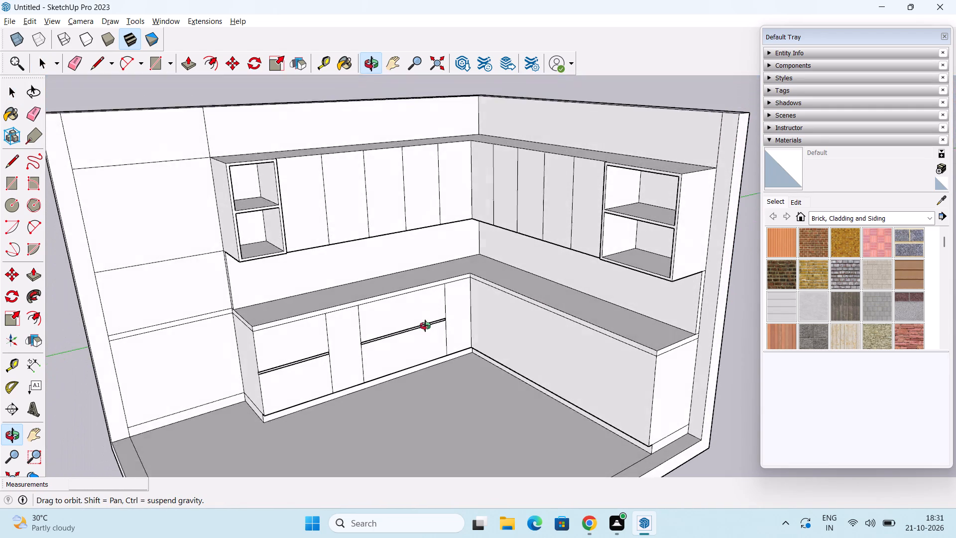
middle_click_drag(425, 326, 403, 322)
scroll(424, 317, "down", 1)
middle_click_drag(426, 324, 429, 316)
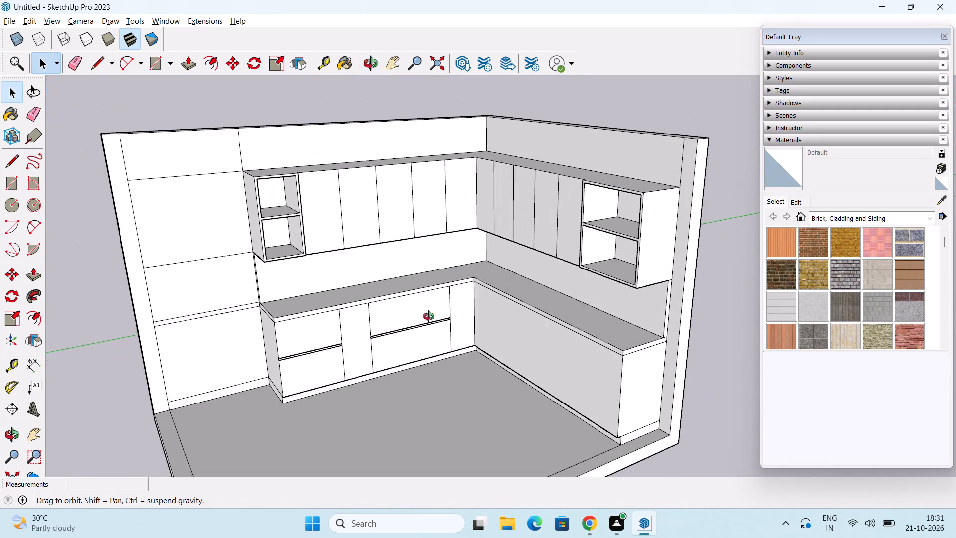
middle_click_drag(429, 316, 364, 319)
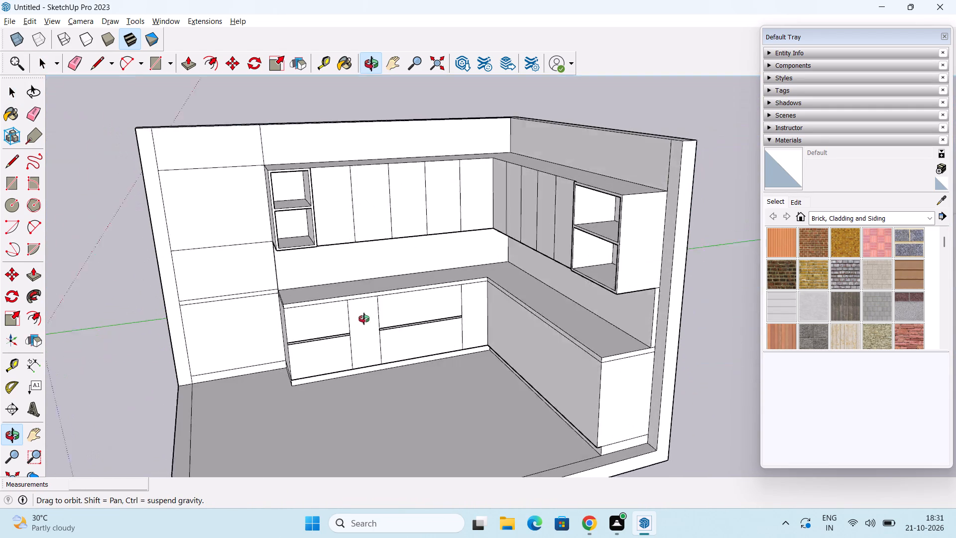
middle_click_drag(364, 319, 353, 320)
Erase the three horizontal lines across the bare part of the longer wall at backsplash and countertop height.
middle_click_drag(296, 311, 340, 316, "shift")
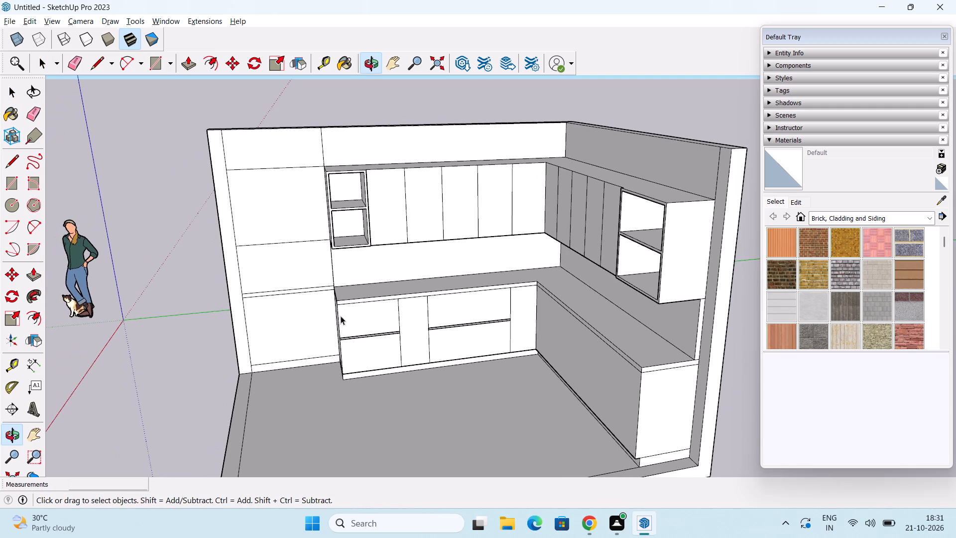
middle_click_drag(325, 322, 378, 311)
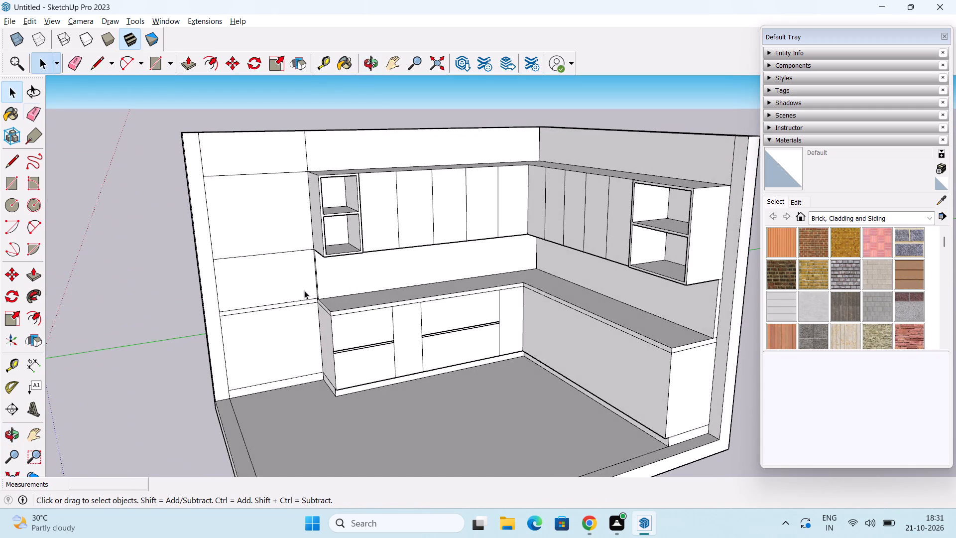
key("e")
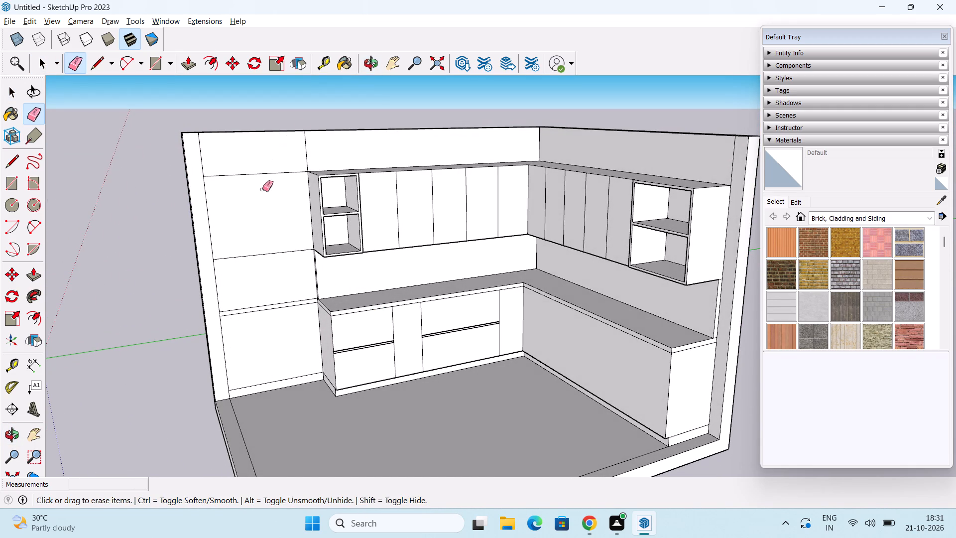
left_click_drag(263, 209, 258, 305)
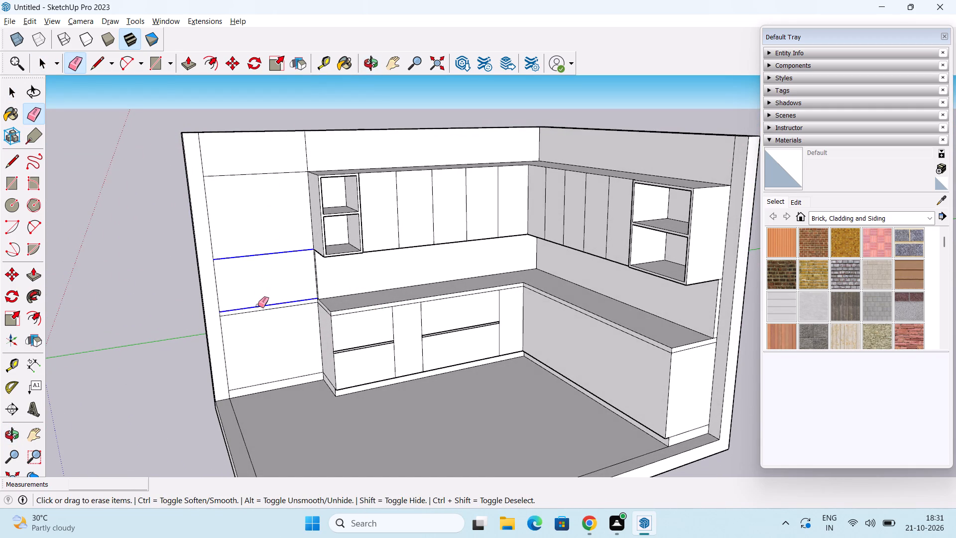
left_click_drag(258, 305, 260, 317)
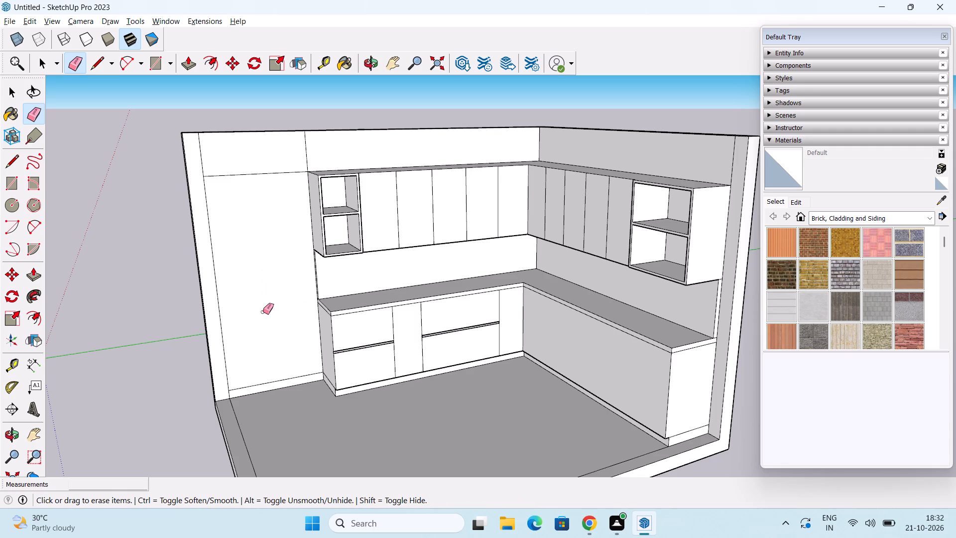
Push/Pull the open end face of the longer wall and floor outward to extend the room by 3'.
key("space")
scroll(263, 310, "down", 3)
middle_click_drag(258, 336, 276, 350)
middle_click_drag(265, 387, 343, 303)
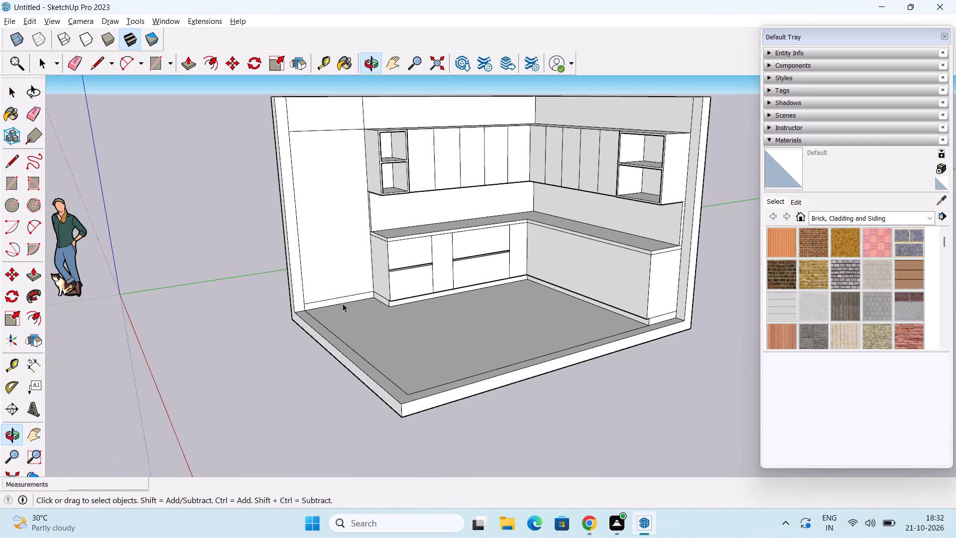
middle_click_drag(343, 333, 357, 363)
key("p")
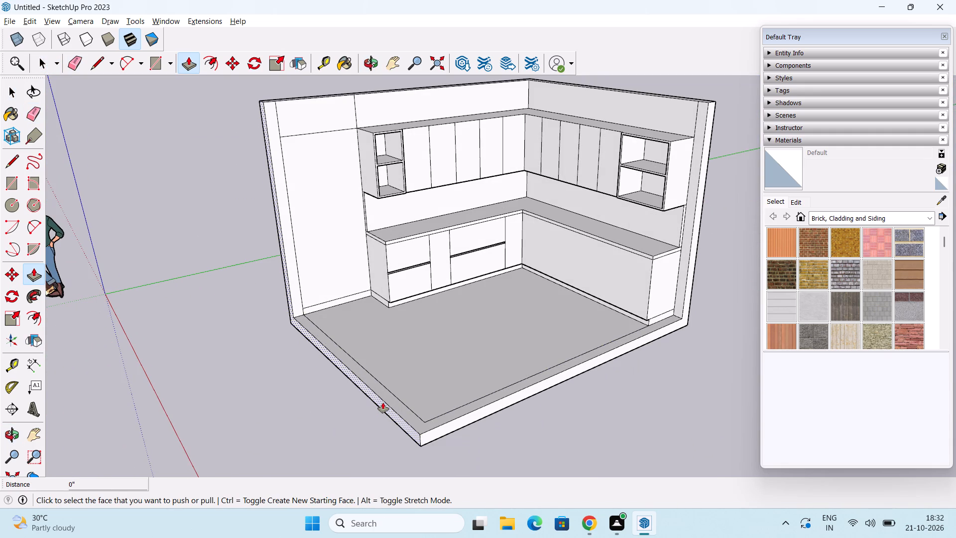
left_click(383, 403)
type("5'")
key("Return")
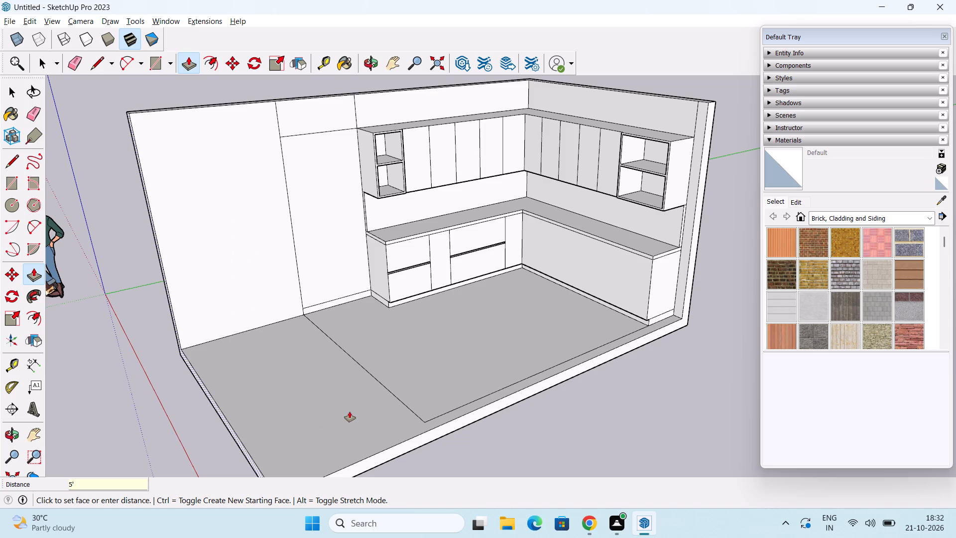
type("3'")
key("Return")
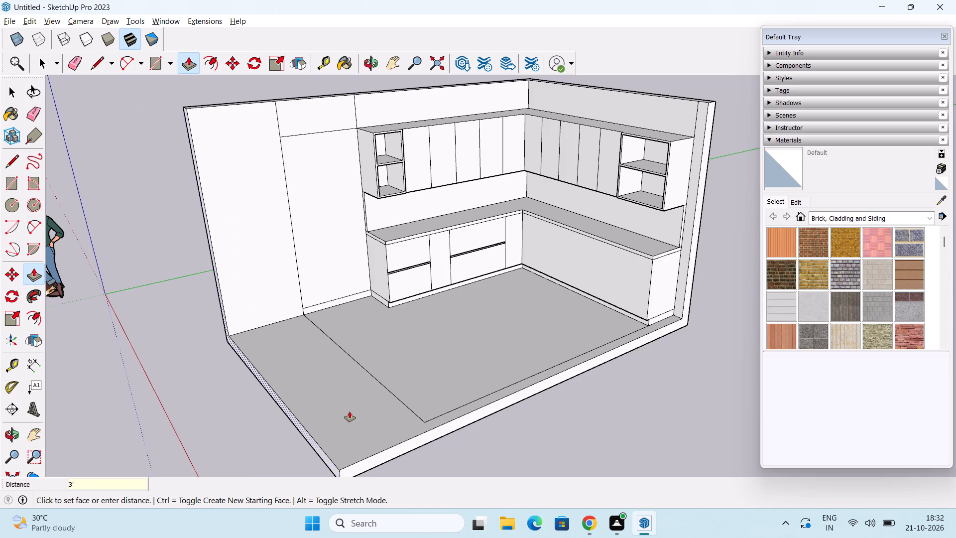
Erase the leftover vertical and horizontal lines outlining the bare section of the longer wall beside the cabinets.
middle_click_drag(364, 429, 338, 401)
middle_click_drag(369, 401, 378, 424)
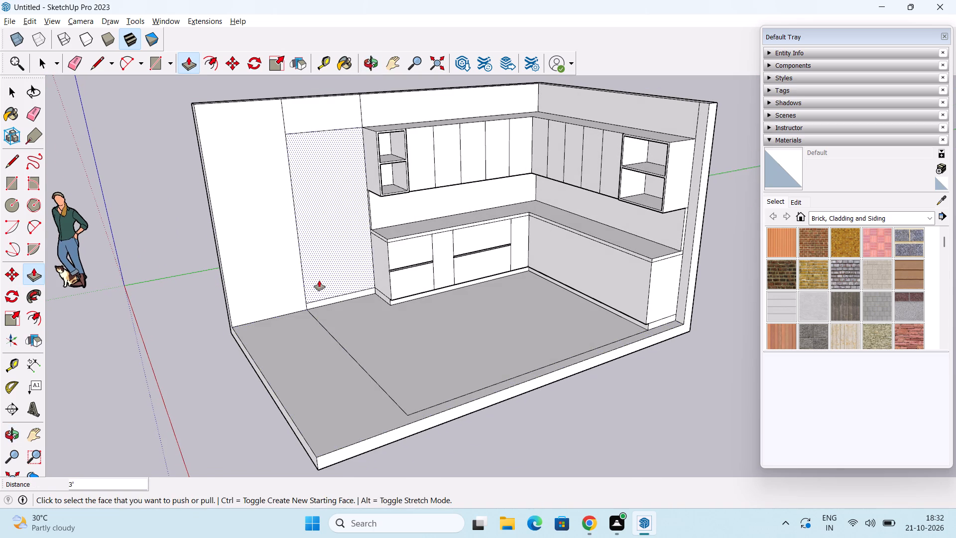
key("space")
middle_click_drag(301, 270, 314, 282)
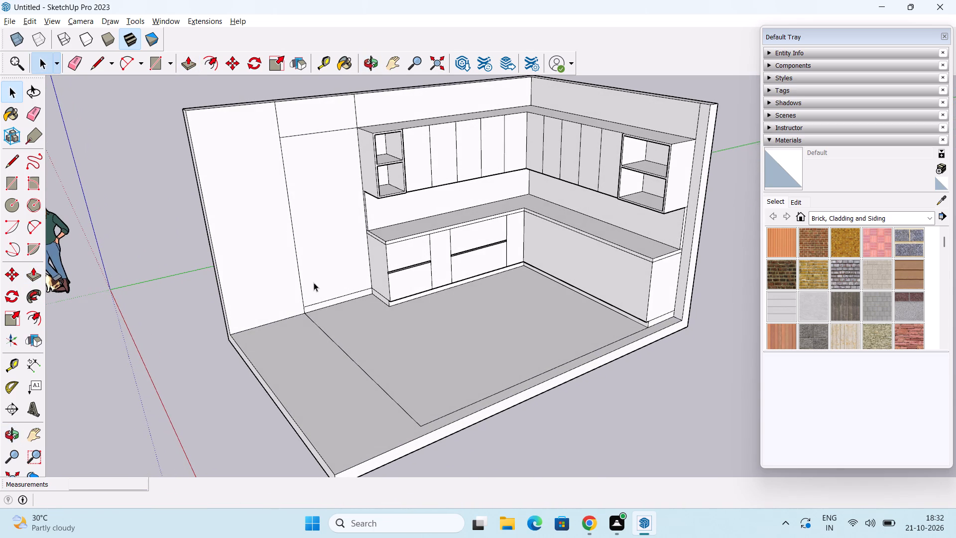
key("e")
left_click_drag(305, 130, 283, 218)
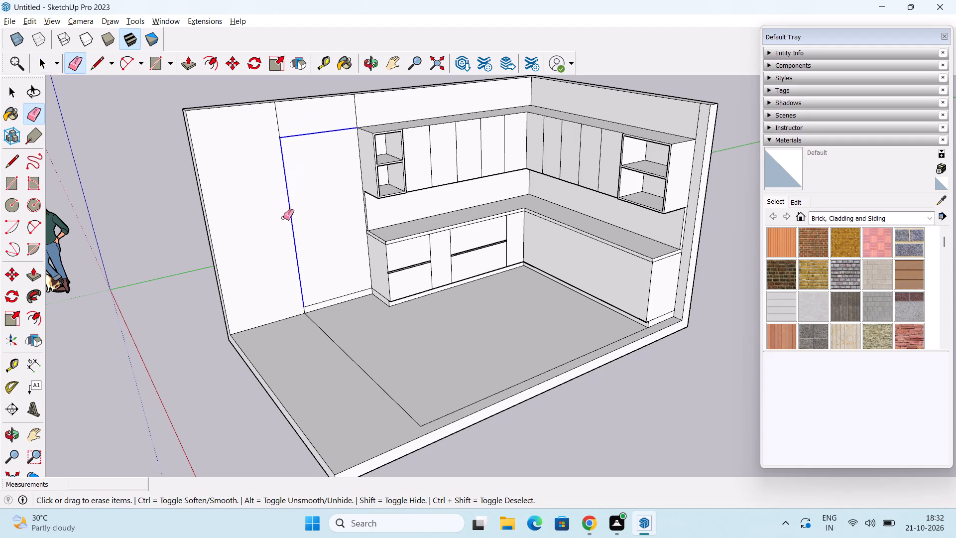
left_click_drag(283, 218, 317, 276)
left_click_drag(317, 276, 303, 310)
scroll(296, 216, "down", 2)
Copy the short vertical line above the end of the upper cabinets 5' along the longer wall toward its open end.
key("space")
middle_click_drag(288, 213, 333, 234)
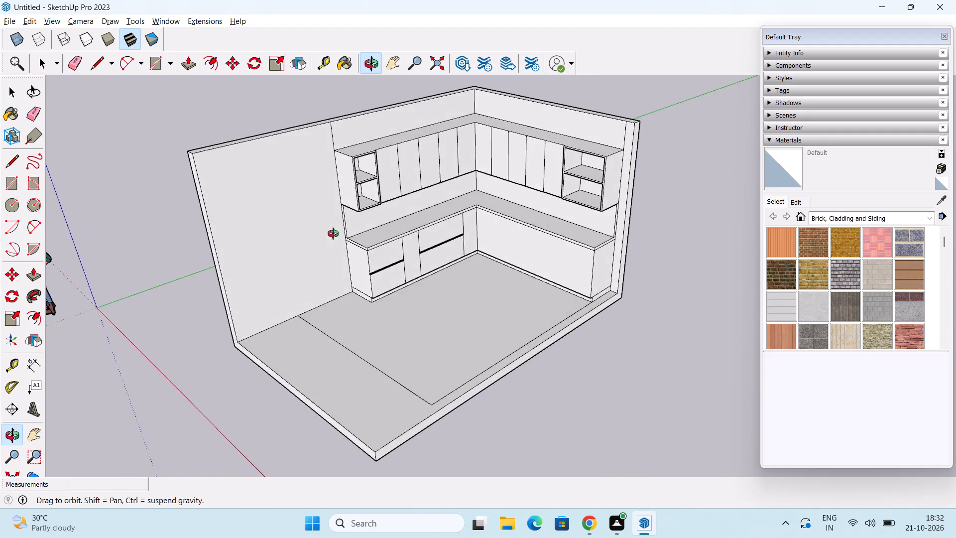
middle_click_drag(333, 234, 295, 231)
middle_click_drag(314, 214, 317, 274, "shift")
middle_click_drag(319, 274, 306, 259)
scroll(339, 215, "up", 2)
middle_click_drag(332, 196, 338, 219)
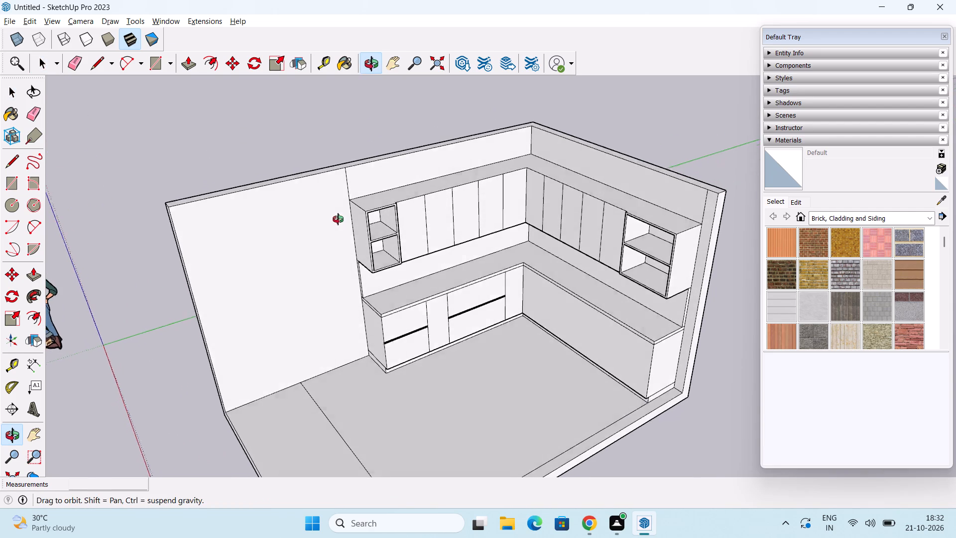
middle_click_drag(338, 219, 338, 222)
left_click(348, 186)
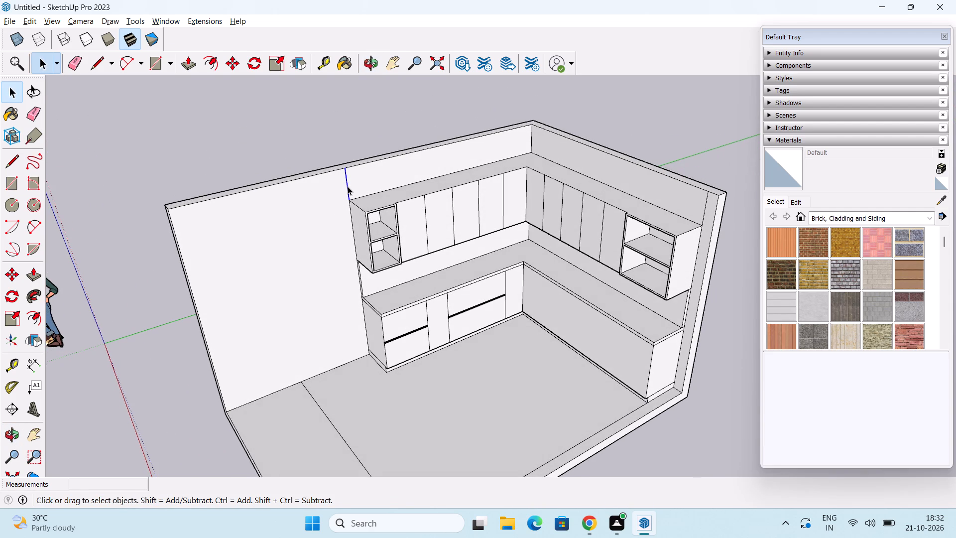
key("m")
left_click(346, 168)
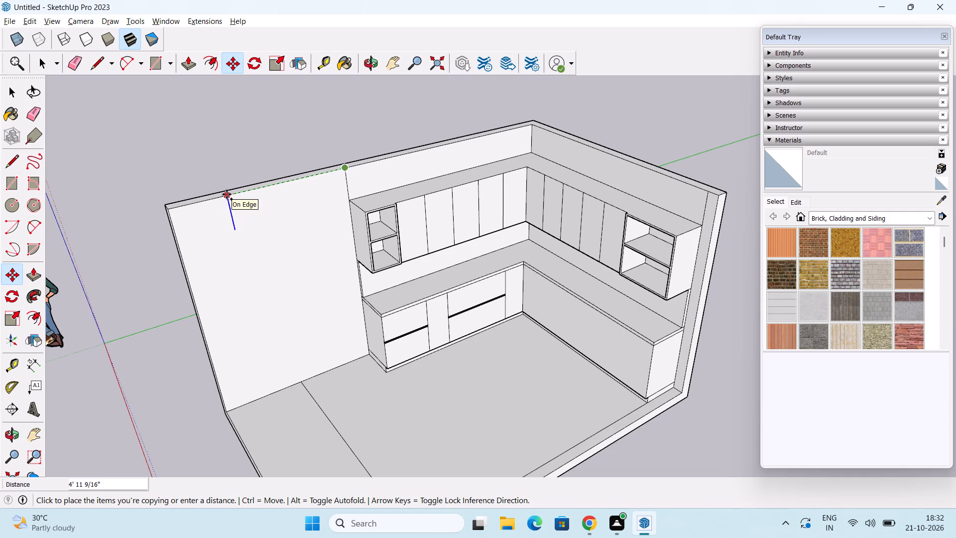
type("5'")
key("Return")
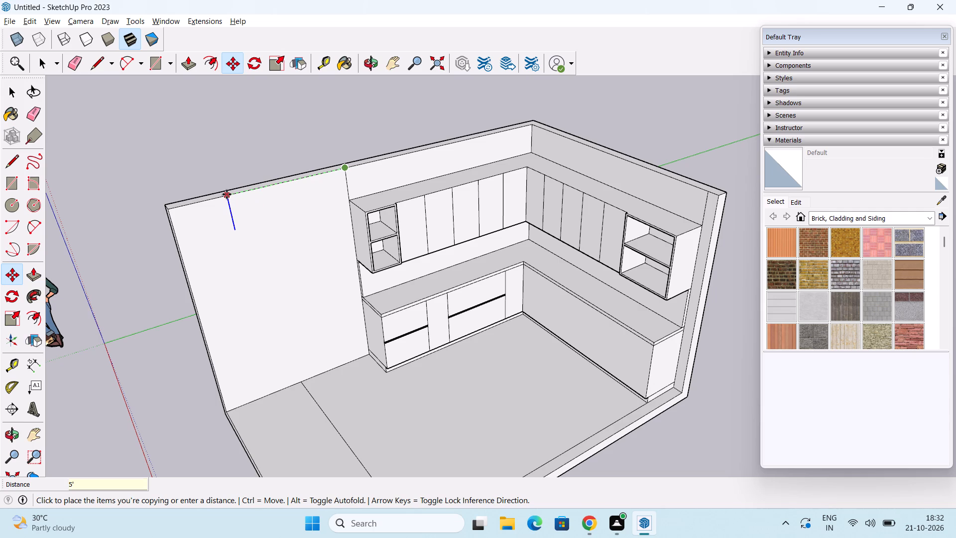
key("space")
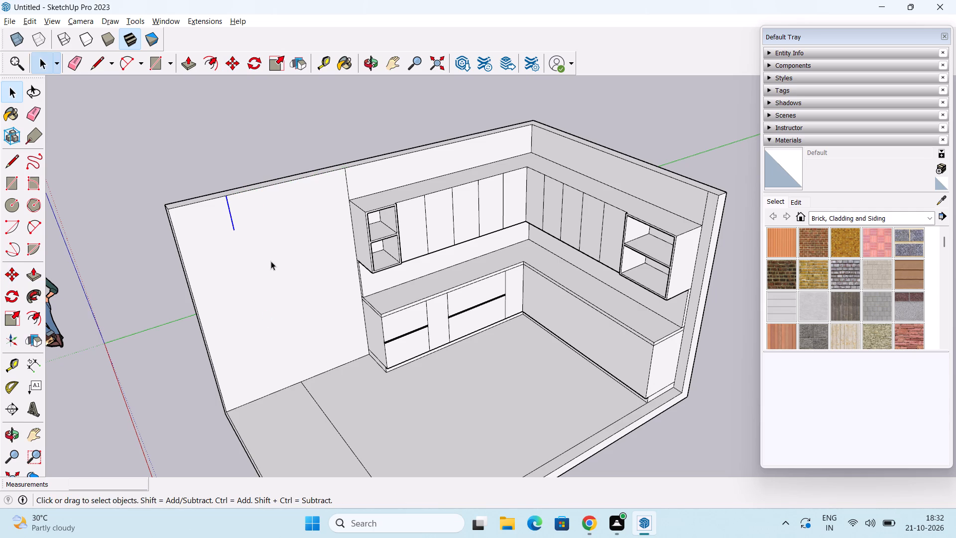
Draw a vertical line 8' 6" long from the copied line's lower end down to the floor.
key("l")
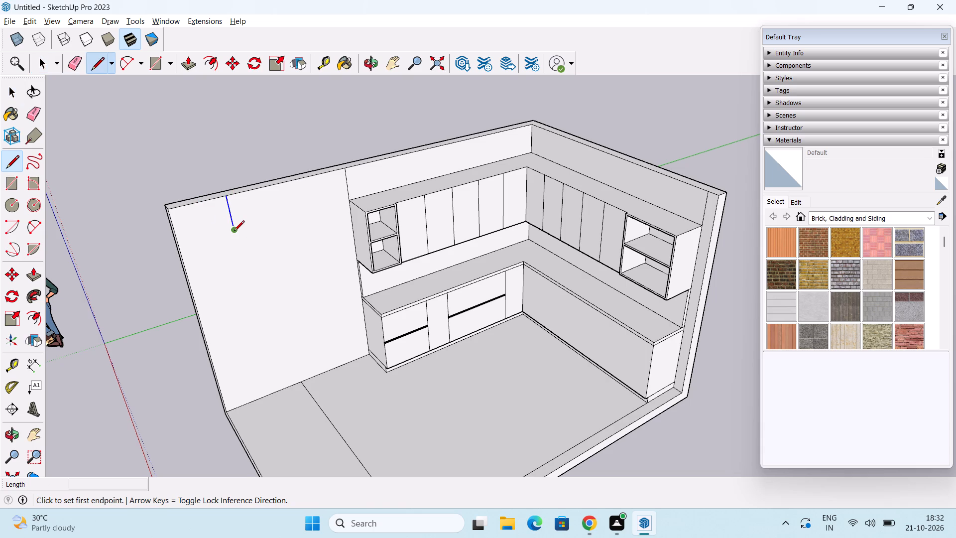
left_click(234, 232)
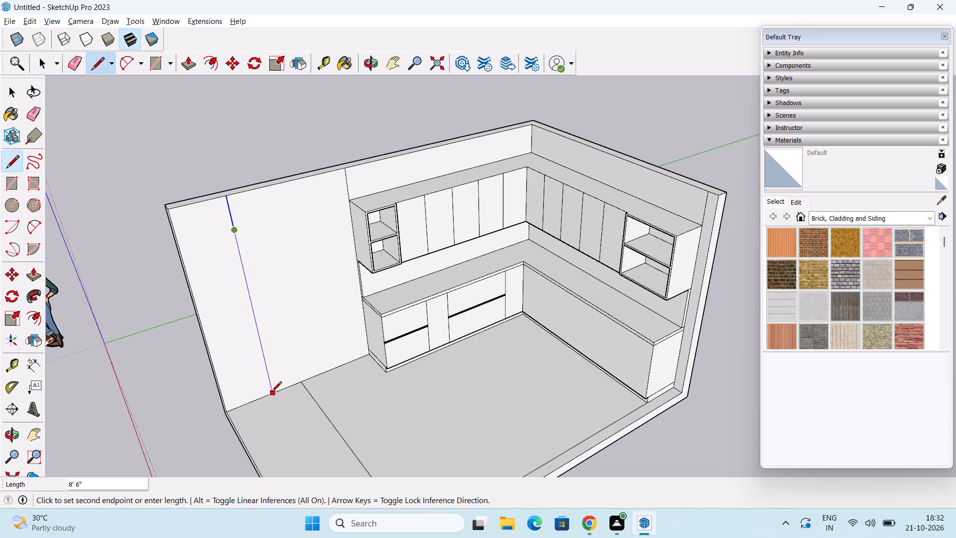
left_click(271, 393)
key("space")
Offset the outline of the 5' wide wall section beside the cabinets inward by 1" to form a thin border.
middle_click_drag(300, 370, 282, 346)
left_click(33, 319)
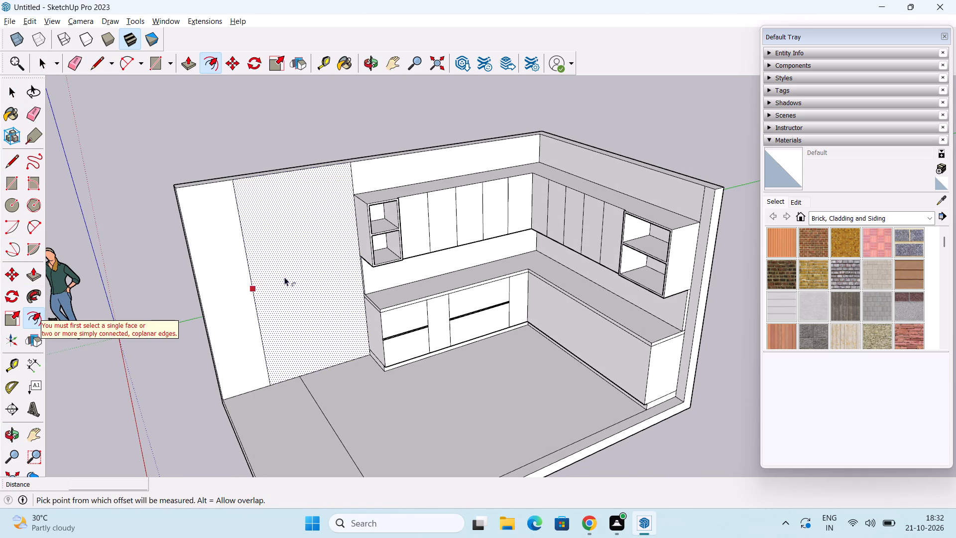
left_click(258, 276)
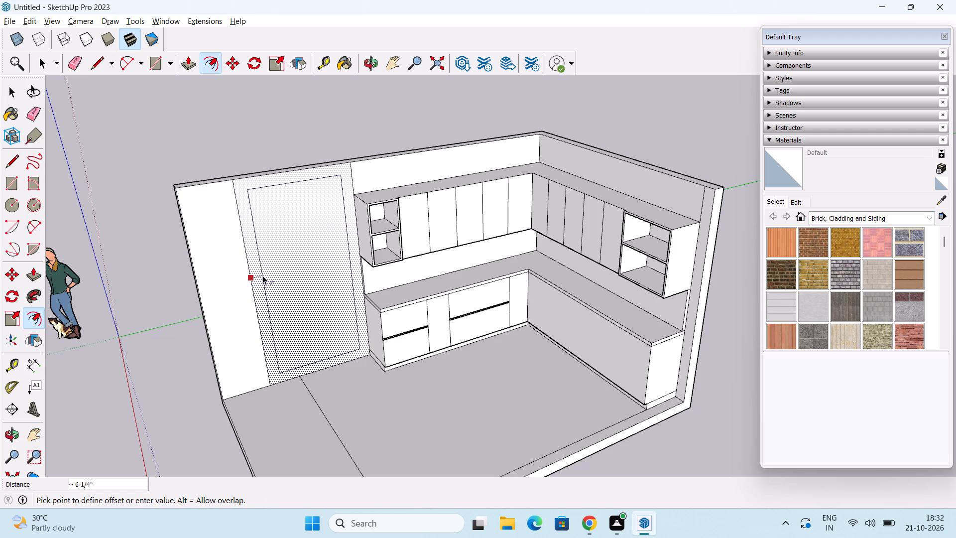
key("1")
key("shift+quotedbl")
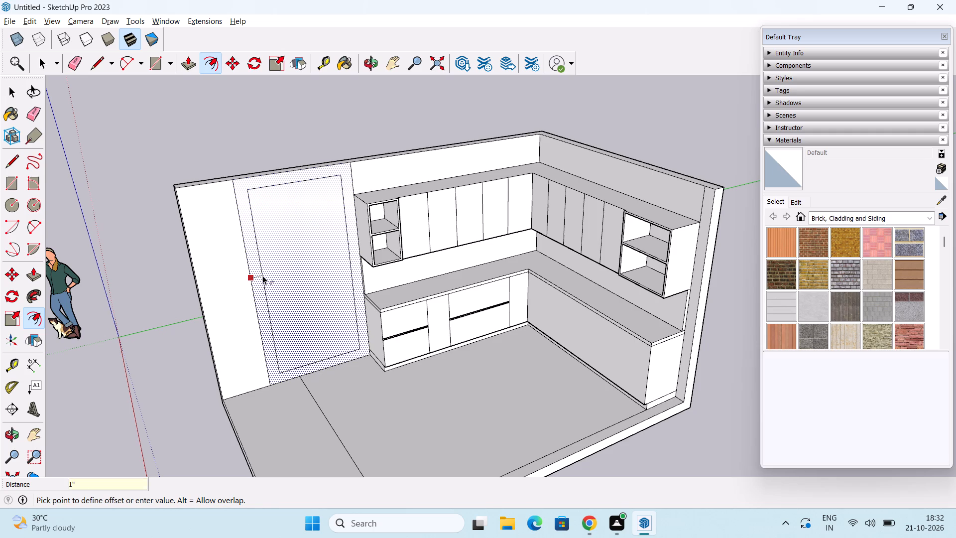
key("Return")
middle_click_drag(236, 278, 269, 269)
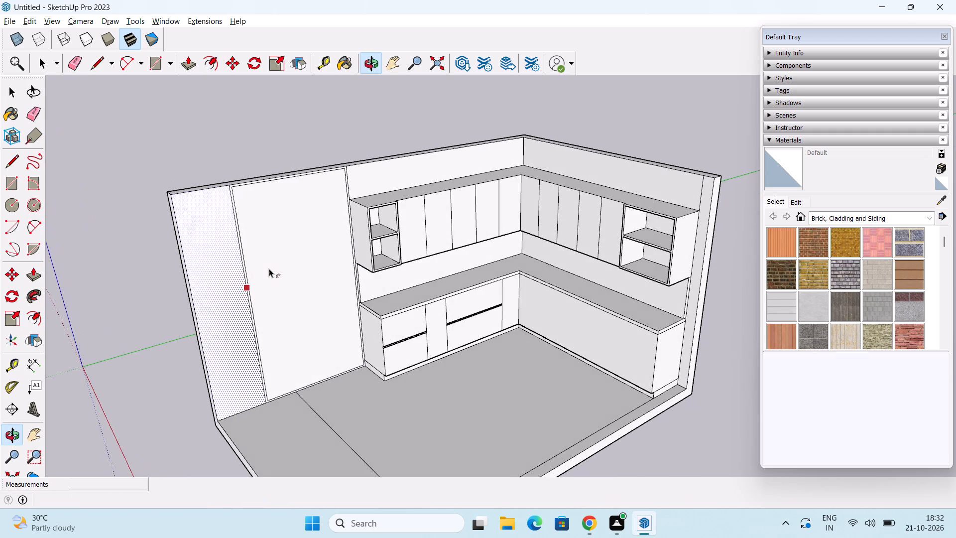
Pull the inner face of the bordered wall section out 1' 7", to the front of the adjoining upper open shelf.
key("space")
scroll(169, 254, "up", 2)
middle_click_drag(167, 254, 184, 319)
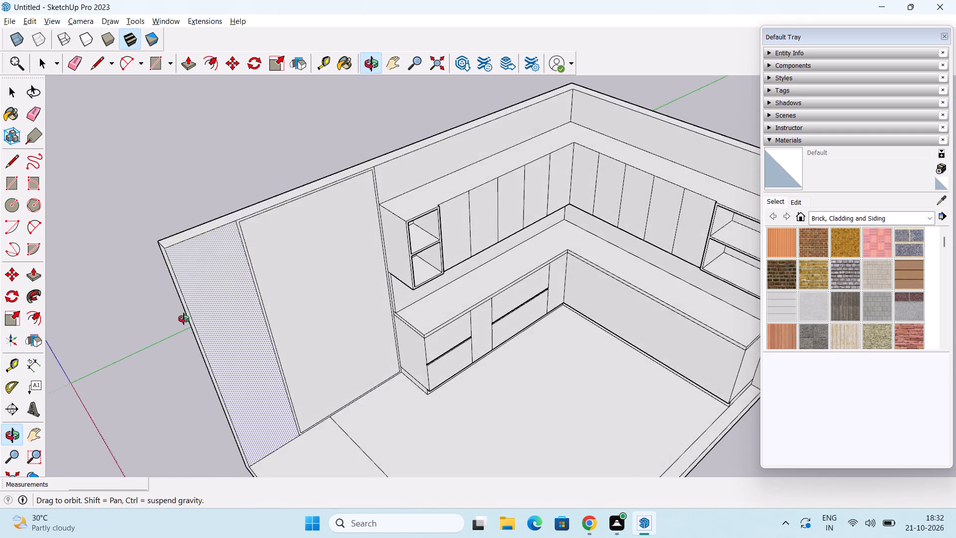
middle_click_drag(184, 319, 201, 296)
scroll(205, 290, "up", 2)
middle_click_drag(230, 304, 193, 284)
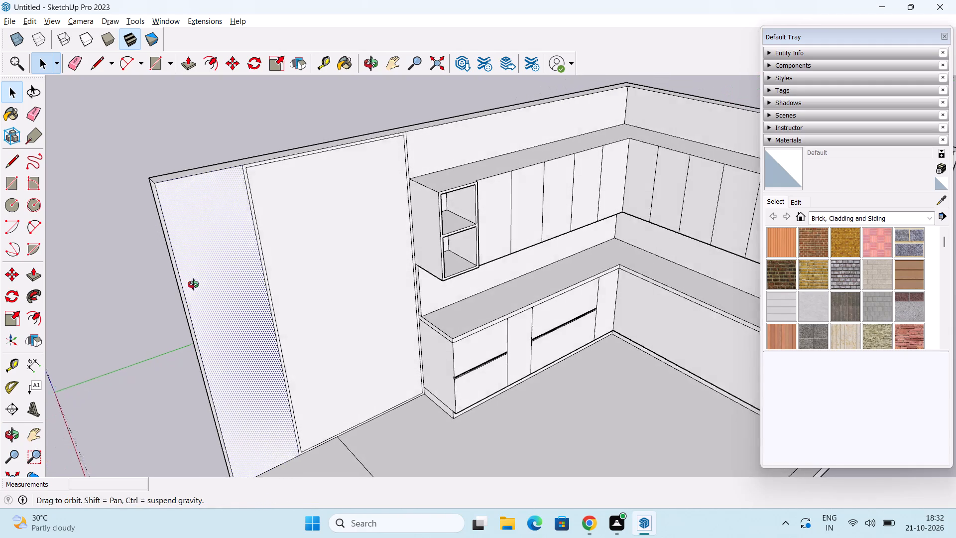
middle_click_drag(193, 284, 193, 289)
left_click(160, 278)
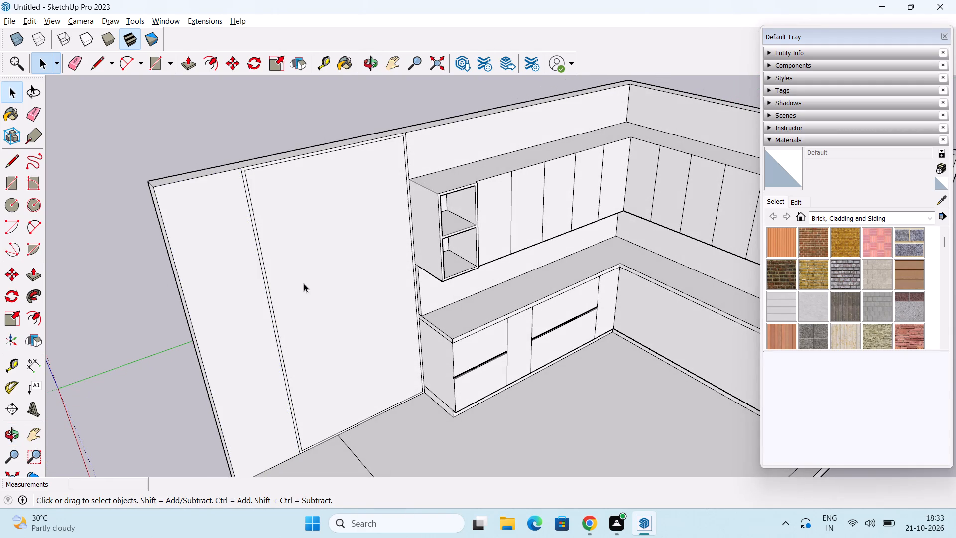
key("p")
left_click(325, 254)
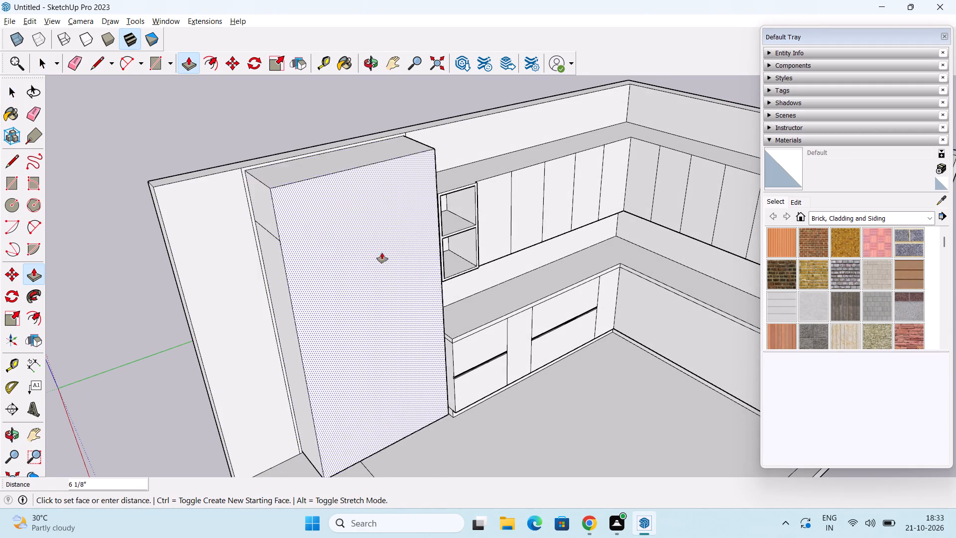
middle_click_drag(393, 256, 381, 340)
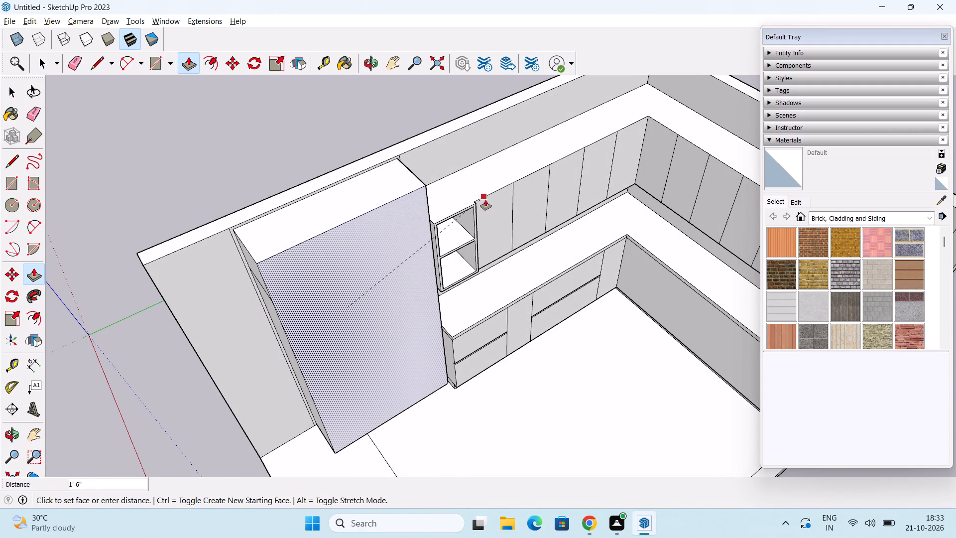
scroll(461, 215, "up", 2)
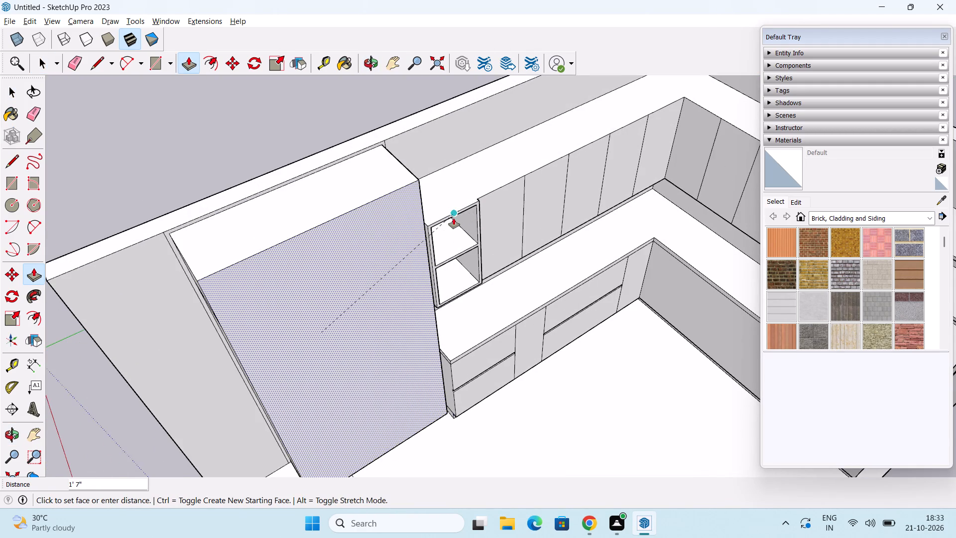
scroll(454, 218, "up", 3)
left_click(430, 219)
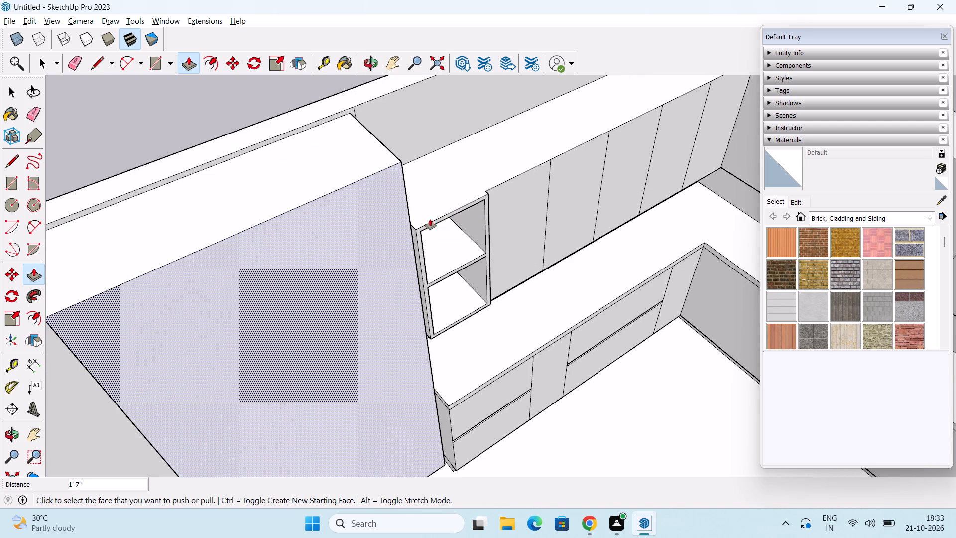
Pull the thin border around the tall unit out by the same 1' 7" so it is flush with the front.
middle_click_drag(347, 298, 382, 221, "shift")
scroll(383, 219, "down", 2)
middle_click_drag(385, 255, 396, 206)
scroll(165, 155, "up", 3)
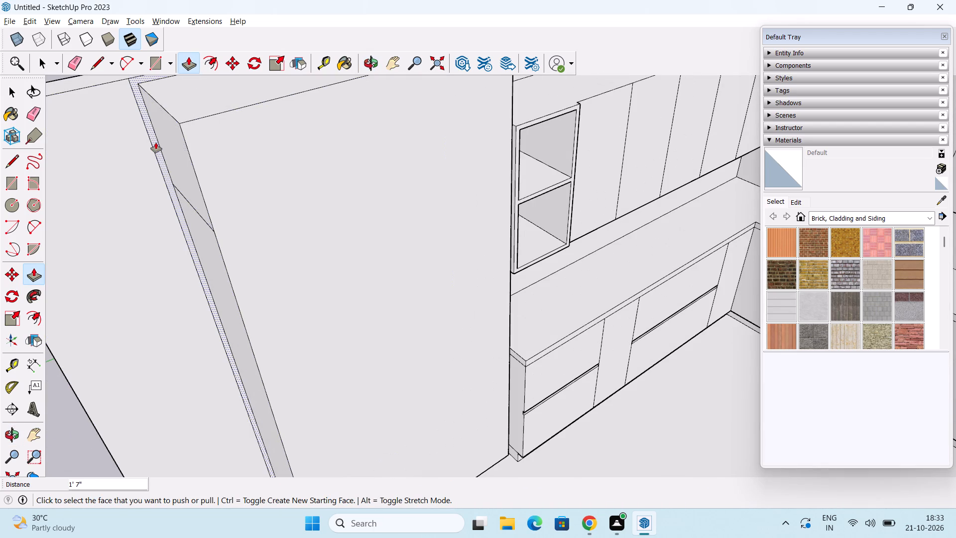
double_click(156, 143)
Erase the stray line across the exposed side face of the tall unit.
scroll(165, 148, "down", 3)
middle_click(307, 225)
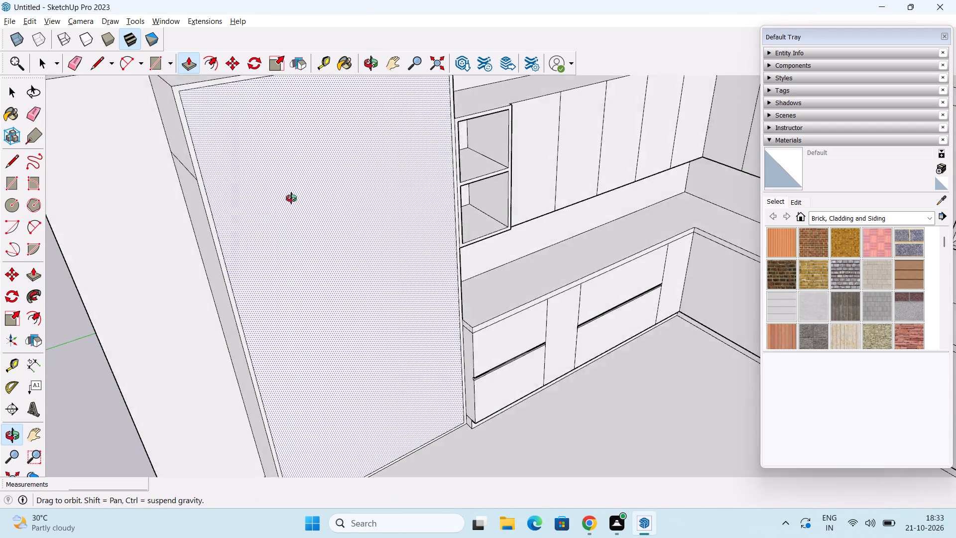
middle_click_drag(281, 261, 305, 272)
key("space")
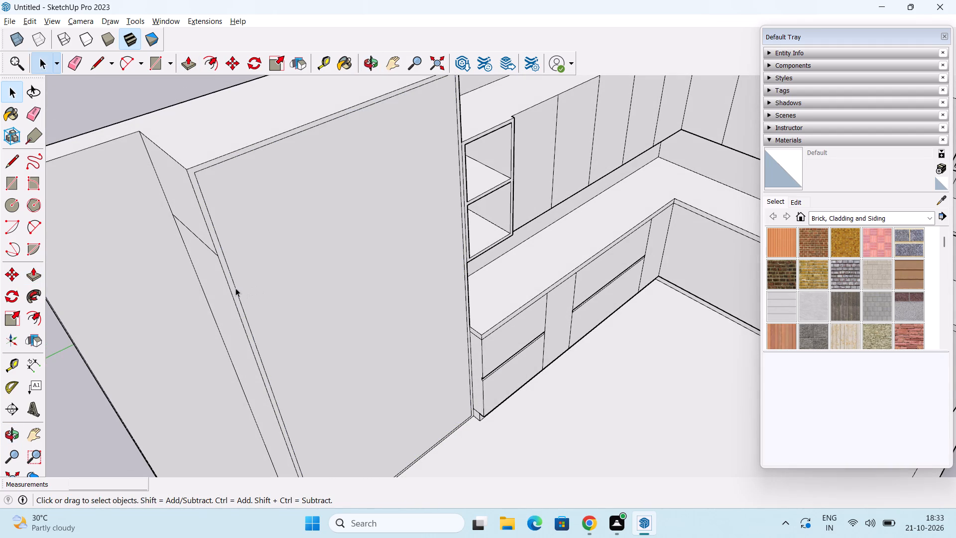
key("e")
left_click_drag(193, 229, 194, 252)
Examine the tall unit and how it meets the adjoining base and upper cabinets from several angles.
scroll(202, 259, "down", 3)
middle_click_drag(207, 309, 222, 247)
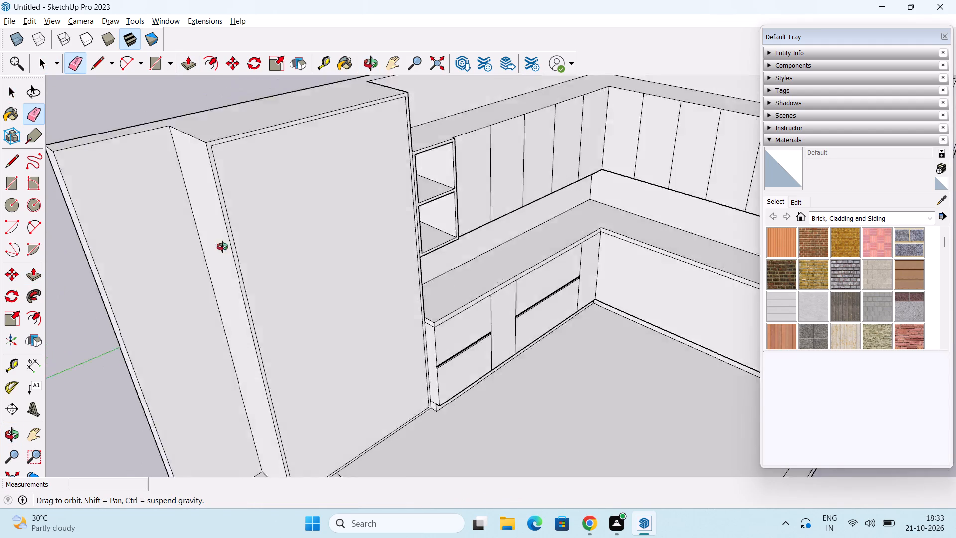
middle_click_drag(222, 247, 72, 309)
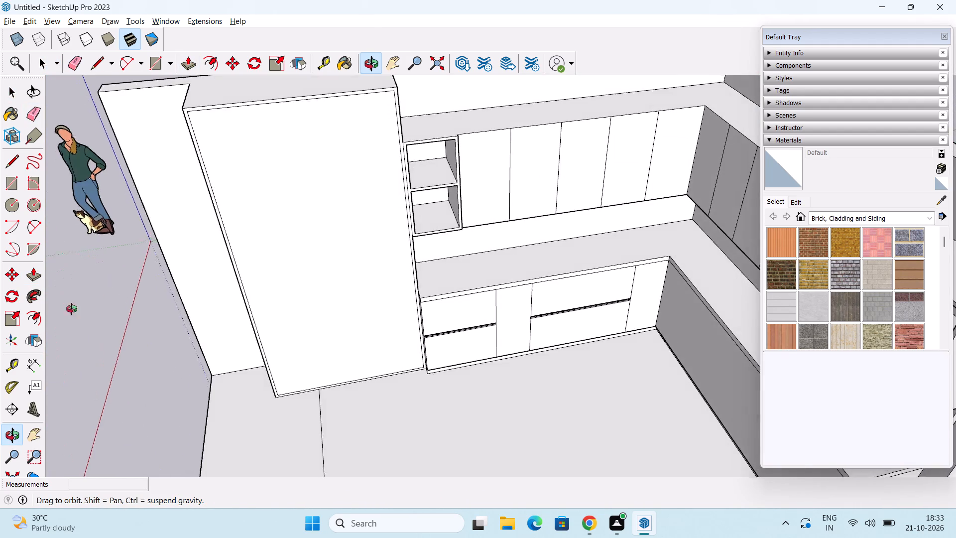
middle_click_drag(72, 309, 98, 326)
key("space")
scroll(105, 306, "down", 2)
middle_click_drag(203, 342, 230, 316, "shift")
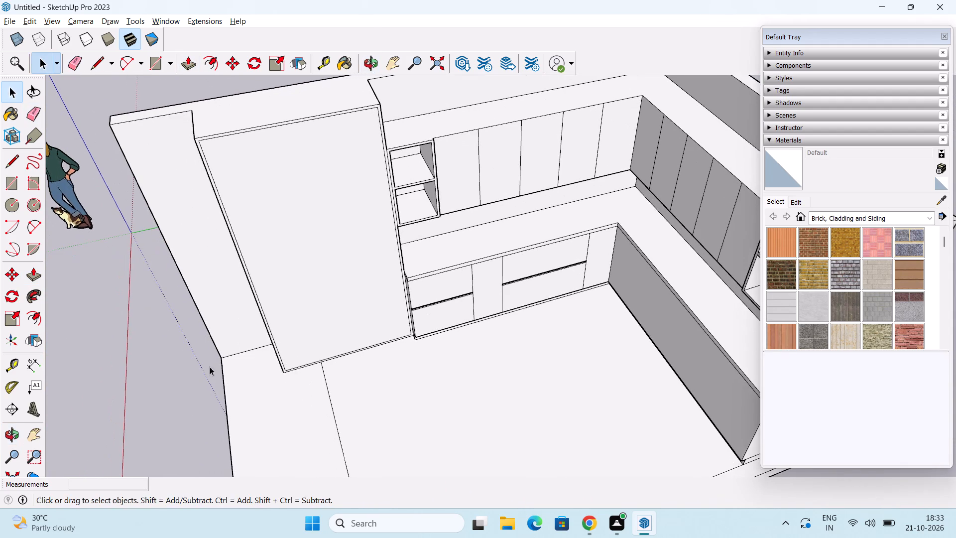
middle_click_drag(210, 367, 250, 306)
middle_click_drag(338, 272, 319, 357)
middle_click_drag(323, 365, 290, 336)
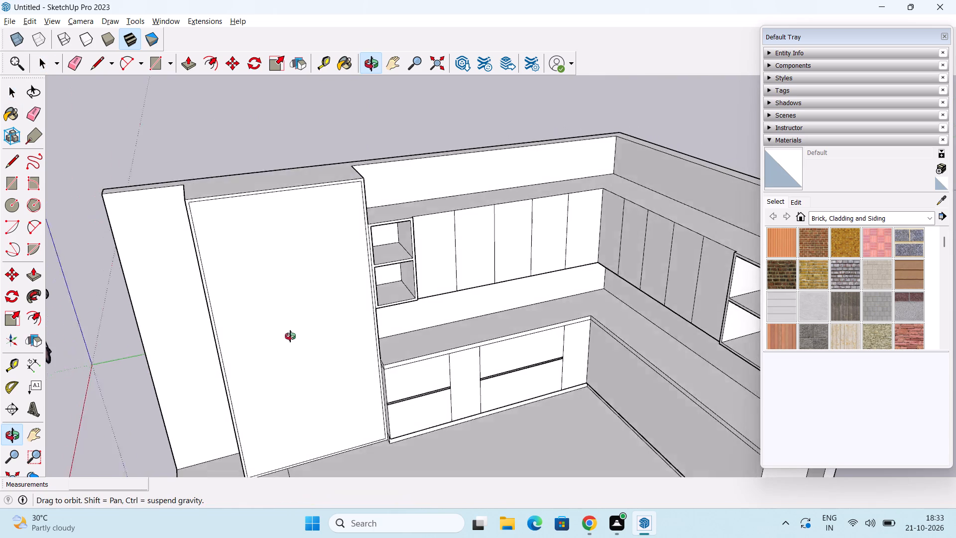
middle_click_drag(290, 336, 344, 319)
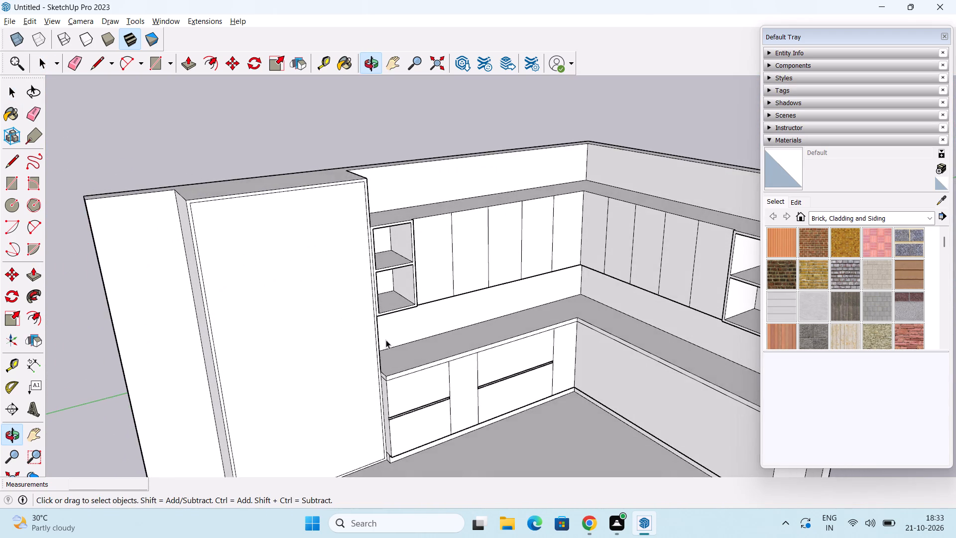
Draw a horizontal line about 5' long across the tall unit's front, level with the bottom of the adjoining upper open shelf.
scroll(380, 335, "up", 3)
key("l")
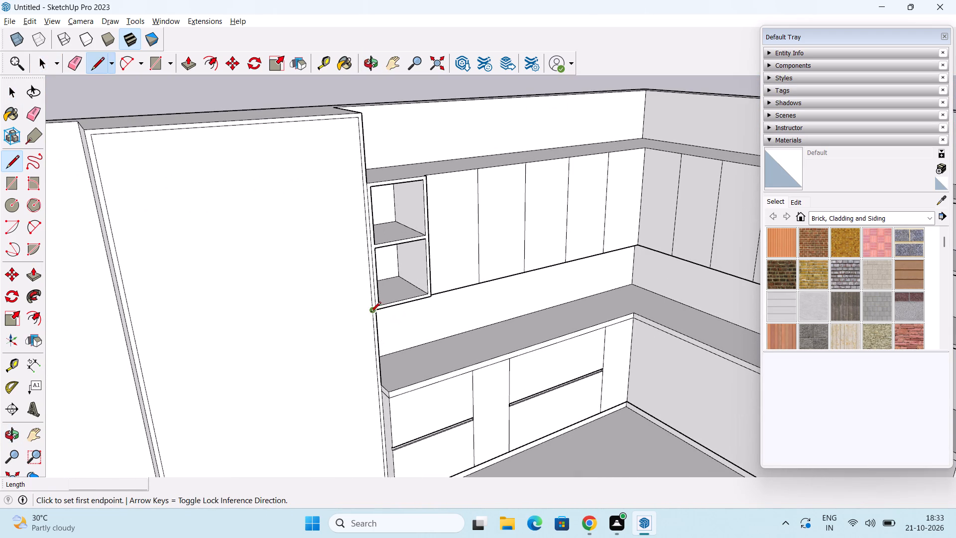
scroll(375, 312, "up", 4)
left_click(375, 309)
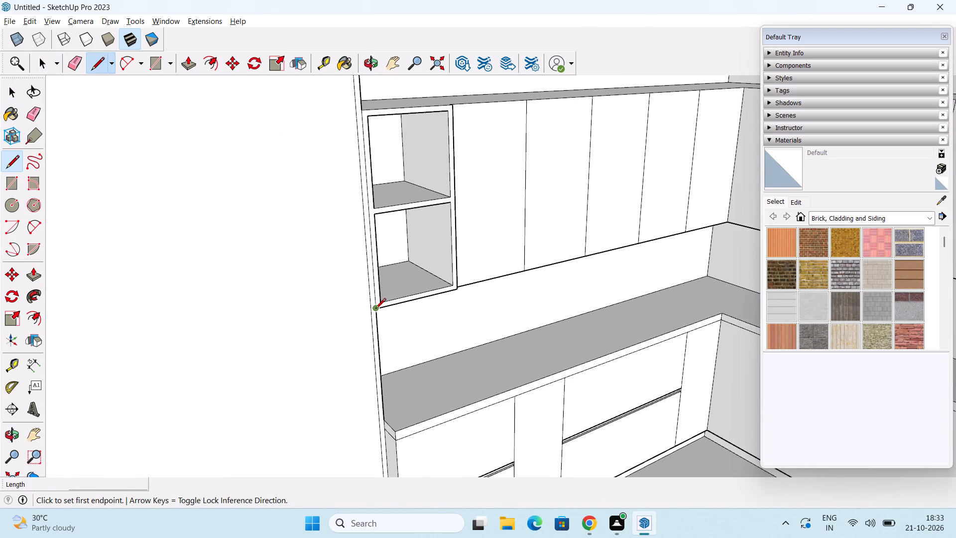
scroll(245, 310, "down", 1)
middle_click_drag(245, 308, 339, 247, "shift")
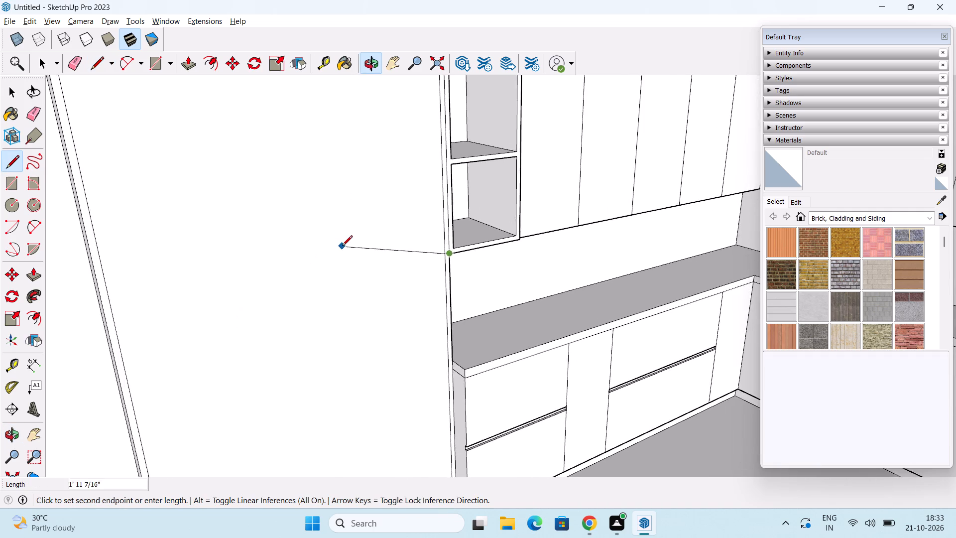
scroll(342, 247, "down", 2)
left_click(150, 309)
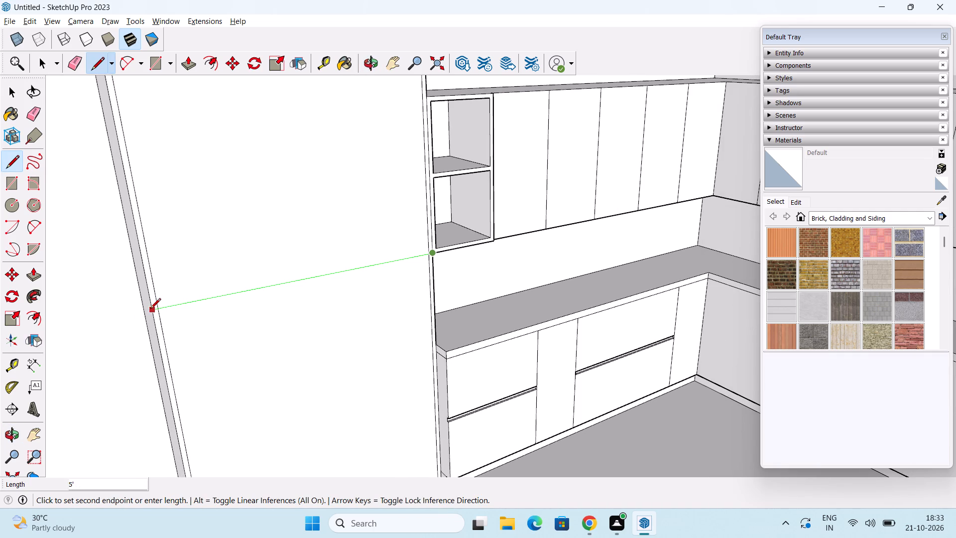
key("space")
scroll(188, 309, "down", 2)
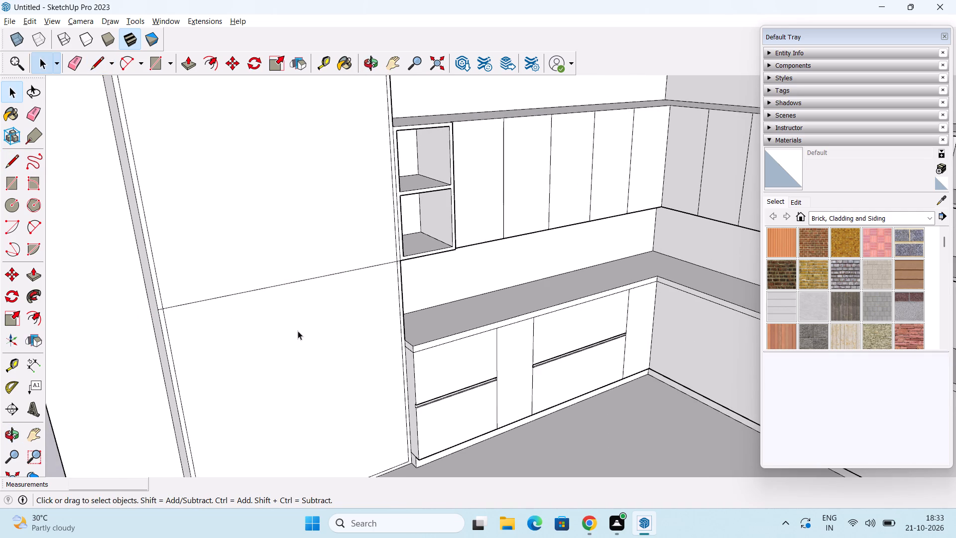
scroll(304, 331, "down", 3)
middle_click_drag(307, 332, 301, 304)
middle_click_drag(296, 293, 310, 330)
Draw a horizontal line about 4' 10" long across the tall unit's inner front face, above the line level with the shelf bottom.
key("l")
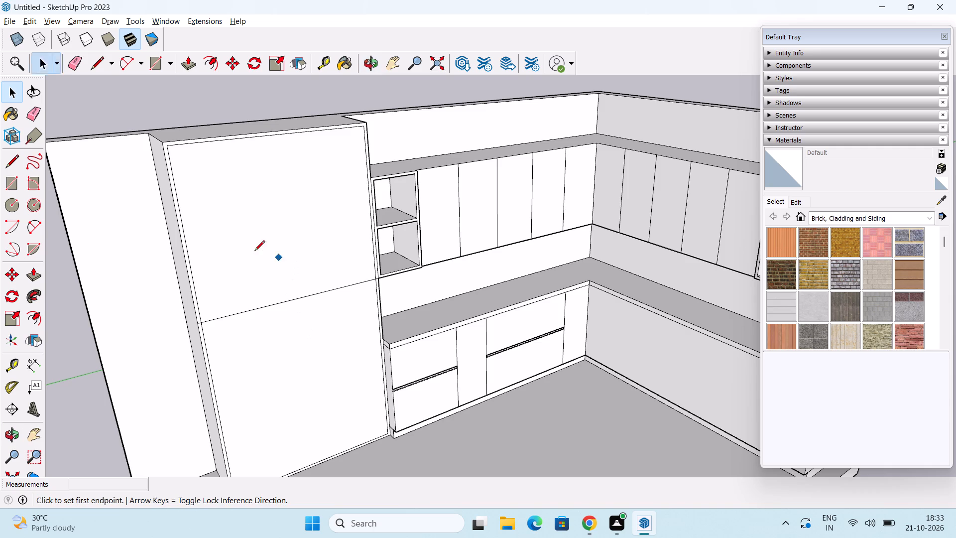
left_click(189, 258)
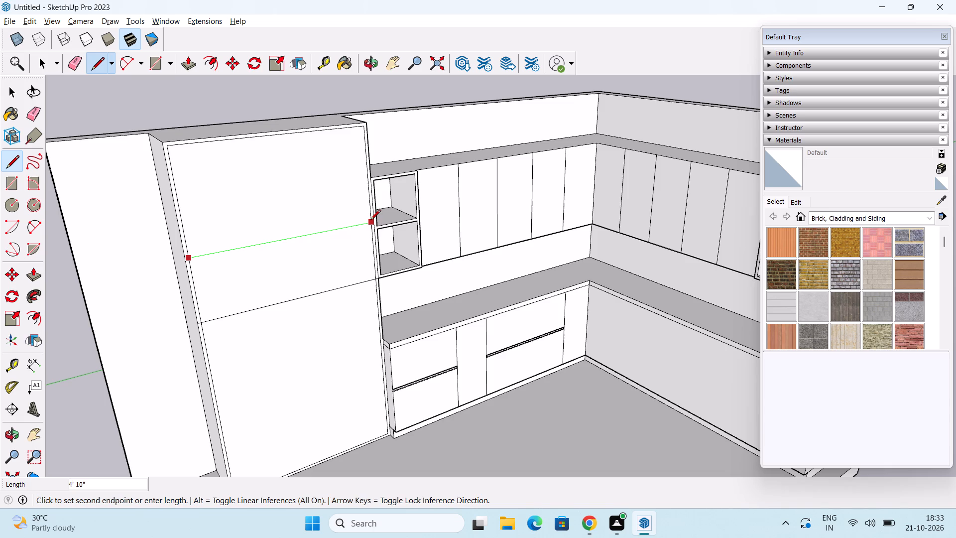
left_click(370, 221)
key("space")
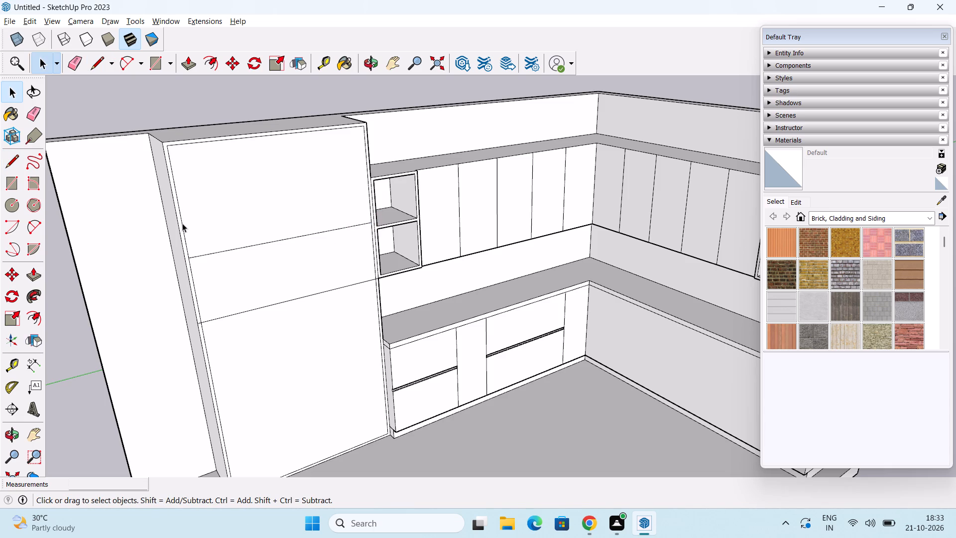
Copy the inner edge segment above the upper horizontal line 4' 10" across the tall unit, dividing the span into 3 equal parts.
left_click(182, 224)
scroll(354, 207, "up", 2)
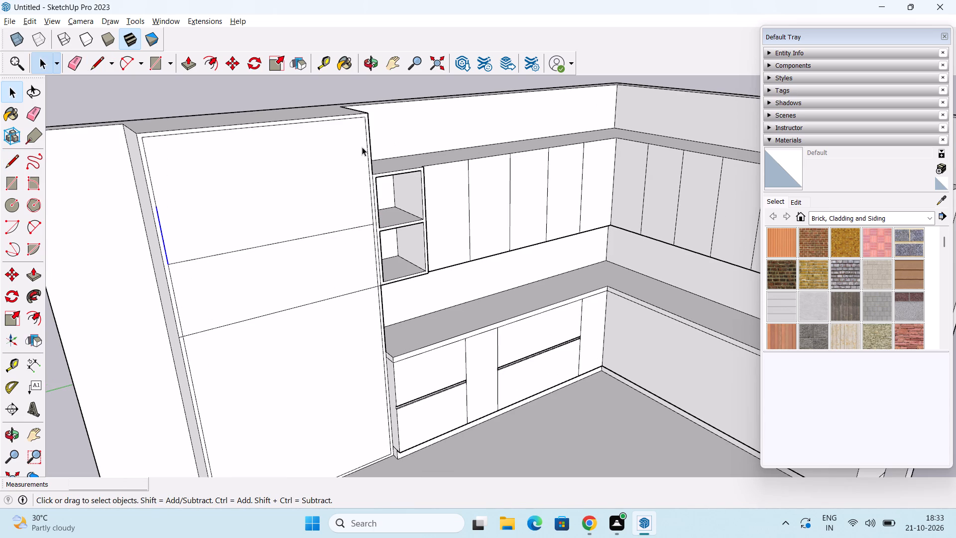
left_click(370, 146)
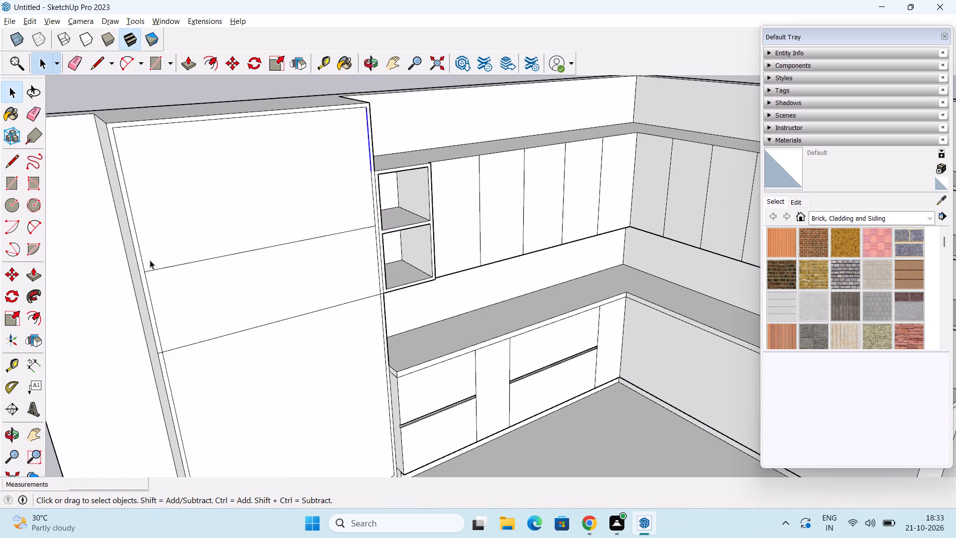
left_click(141, 253)
key("m")
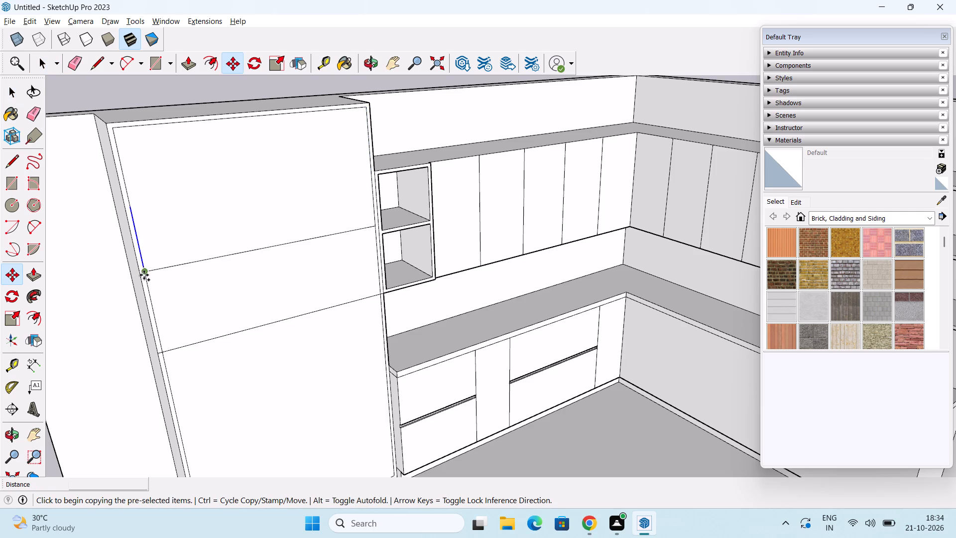
left_click(144, 272)
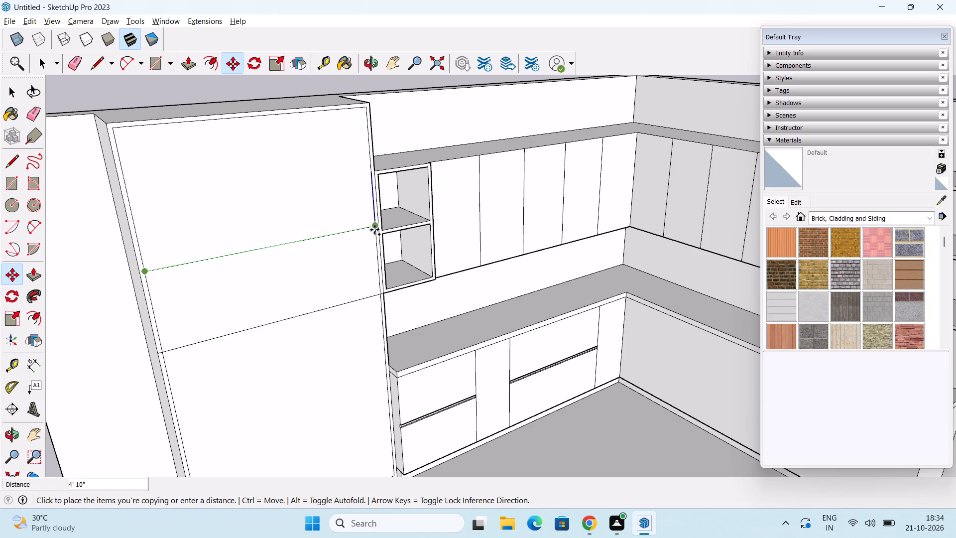
left_click(376, 227)
type("/3")
key("Return")
key("space")
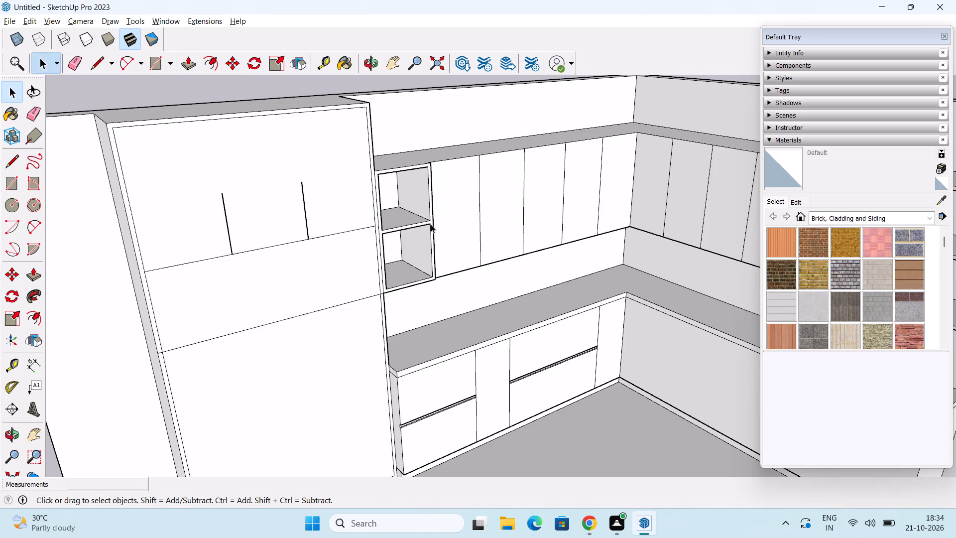
Extend both vertical dividers about 1' 5" up to the tall unit's inner top edge, completing three upper door panels.
key("l")
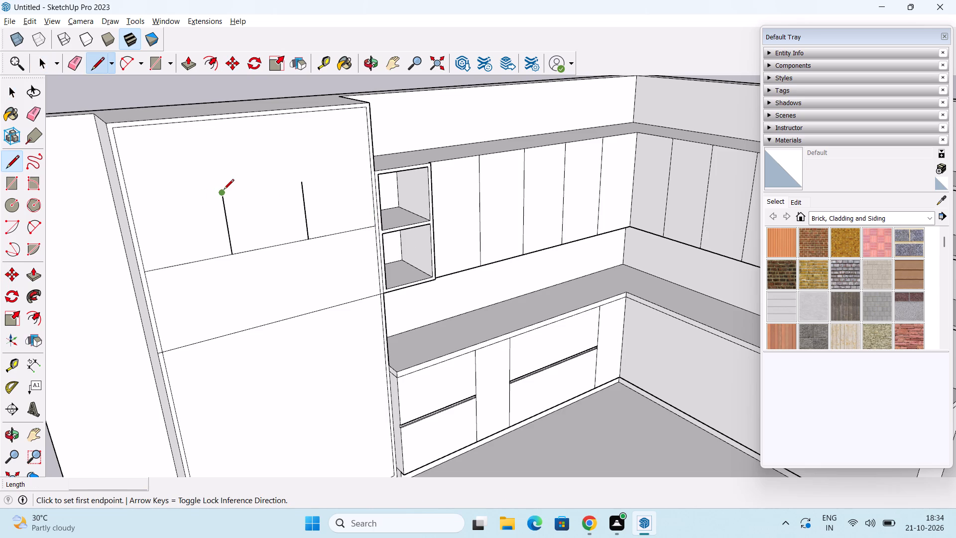
left_click(224, 190)
left_click(208, 122)
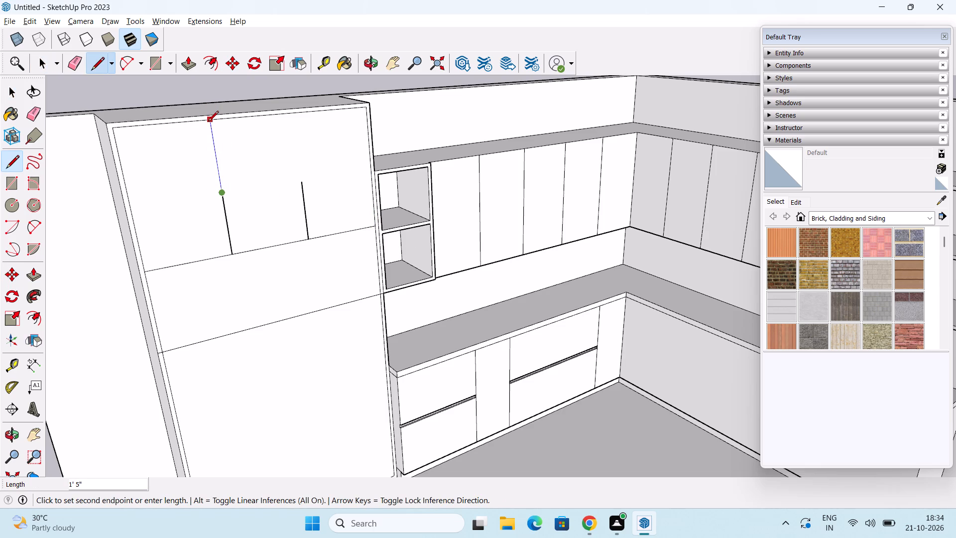
left_click(303, 182)
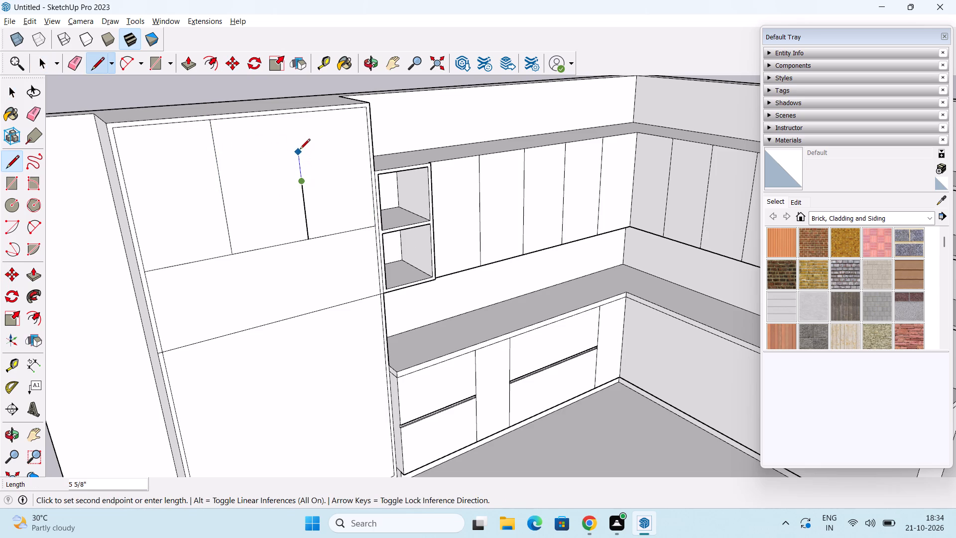
left_click(292, 116)
key("space")
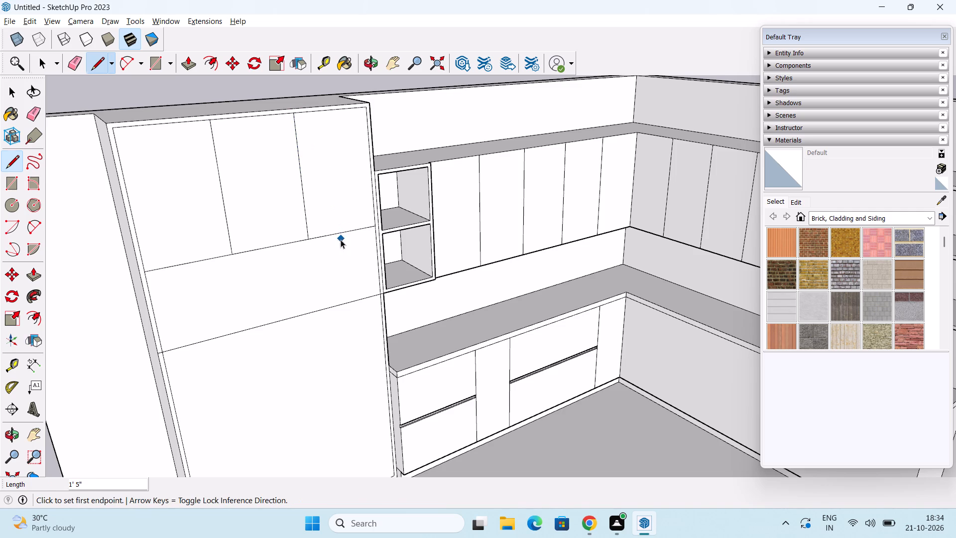
Examine the tall unit's front divisions against the rest of the kitchen from several angles.
scroll(361, 257, "down", 7)
left_click(157, 305)
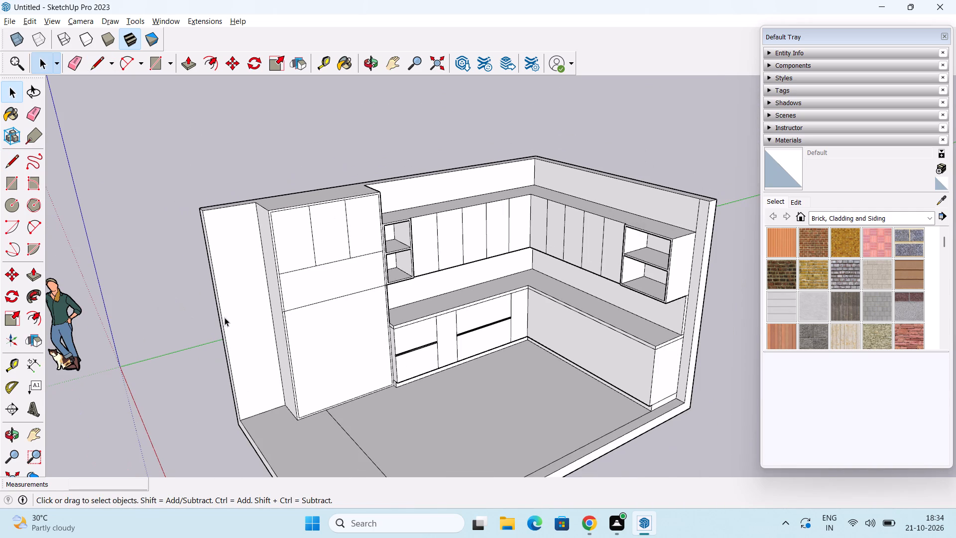
key("Escape")
middle_click_drag(309, 377, 330, 333)
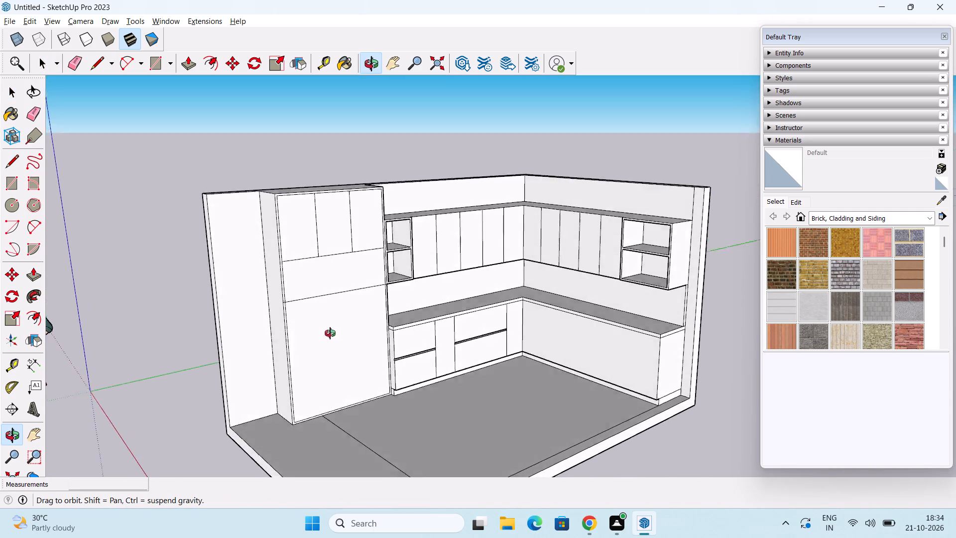
middle_click_drag(330, 333, 321, 357)
middle_click(370, 359, "shift")
middle_click_drag(366, 363, 367, 286)
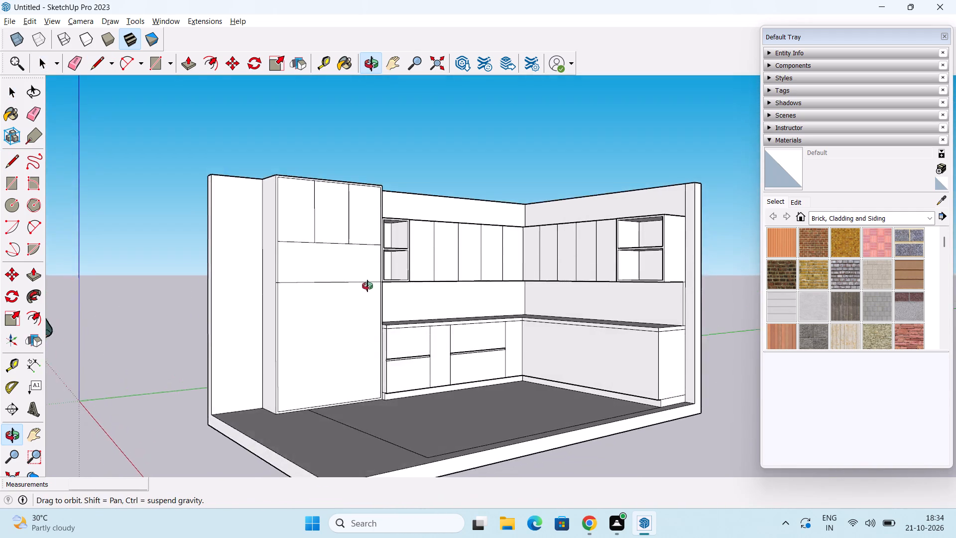
middle_click_drag(367, 286, 439, 354)
scroll(307, 319, "up", 5)
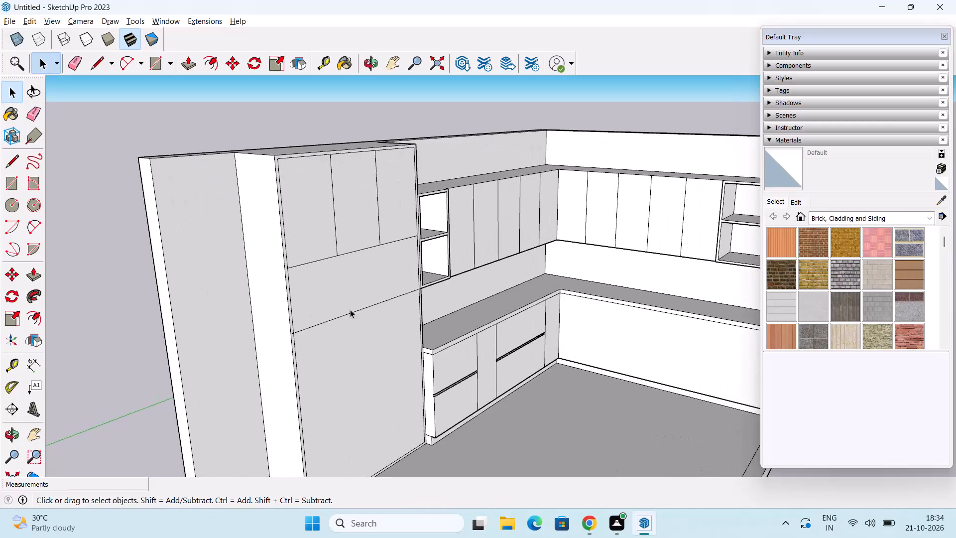
scroll(360, 309, "down", 6)
middle_click_drag(394, 341, 344, 365)
scroll(366, 332, "up", 2)
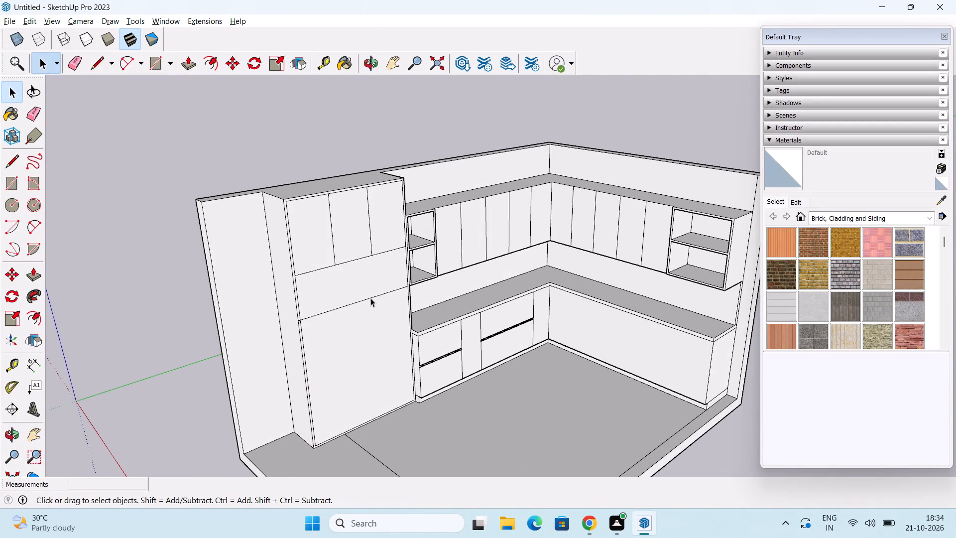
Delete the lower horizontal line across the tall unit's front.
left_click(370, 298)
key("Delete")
Examine the whole kitchen from several angles, checking the tall unit with its upper panels and single lower front.
middle_click_drag(378, 314, 368, 330)
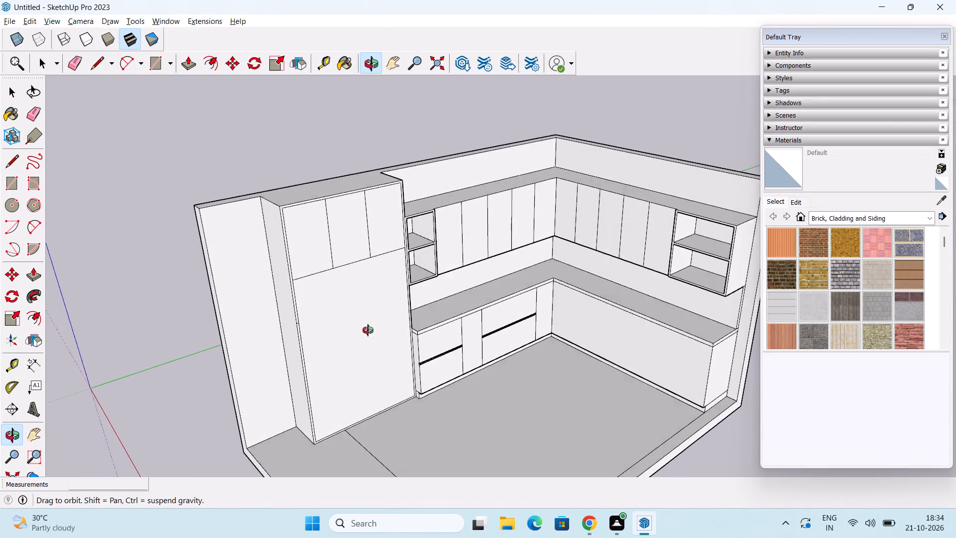
middle_click_drag(368, 330, 369, 333)
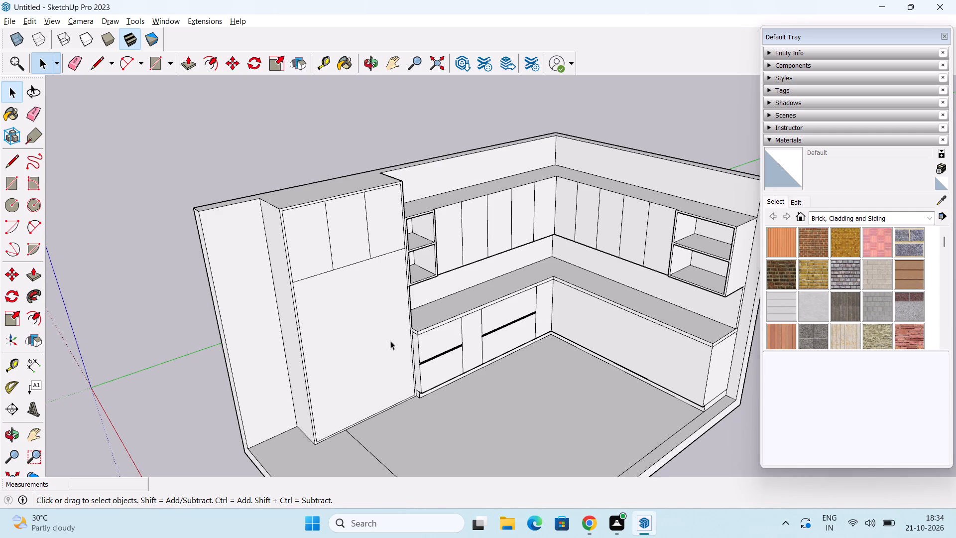
middle_click_drag(380, 351, 367, 286)
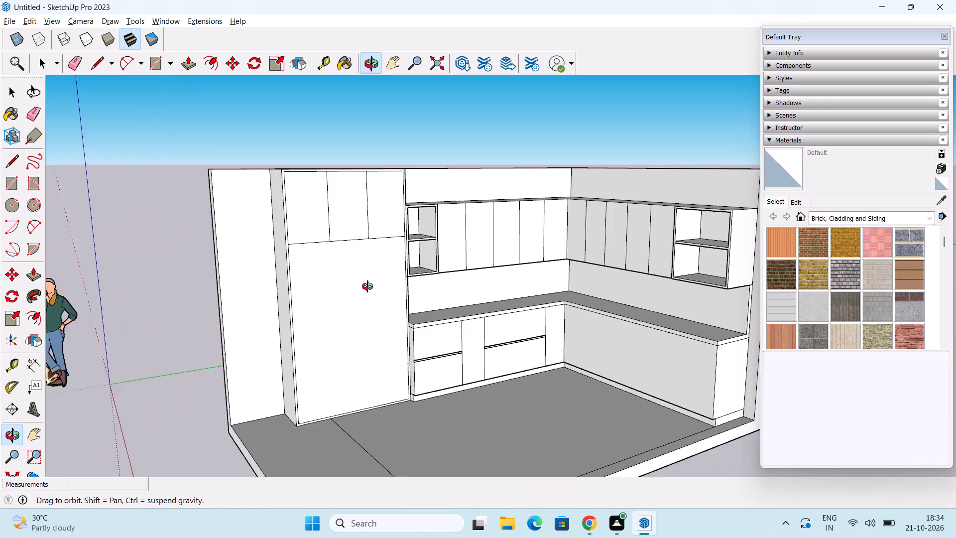
middle_click_drag(367, 286, 458, 308)
middle_click_drag(457, 363, 443, 334)
middle_click_drag(345, 382, 286, 330)
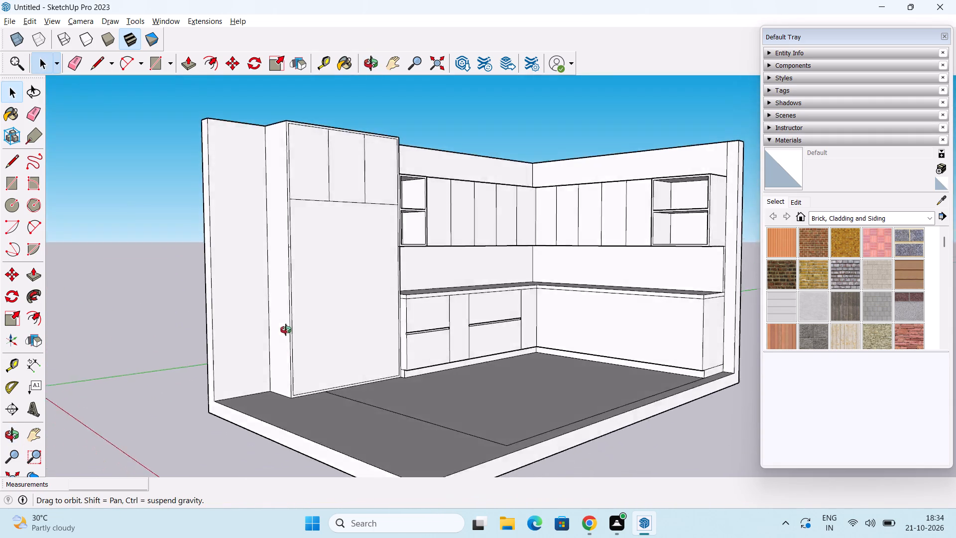
middle_click_drag(286, 330, 272, 369)
scroll(335, 375, "down", 1)
middle_click_drag(335, 375, 358, 349)
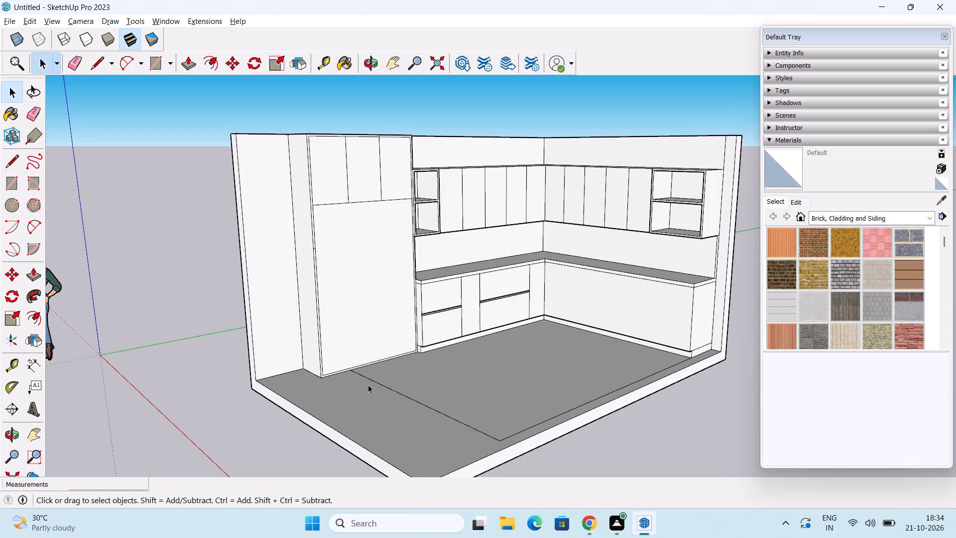
middle_click_drag(368, 385, 360, 434)
middle_click_drag(392, 411, 372, 403)
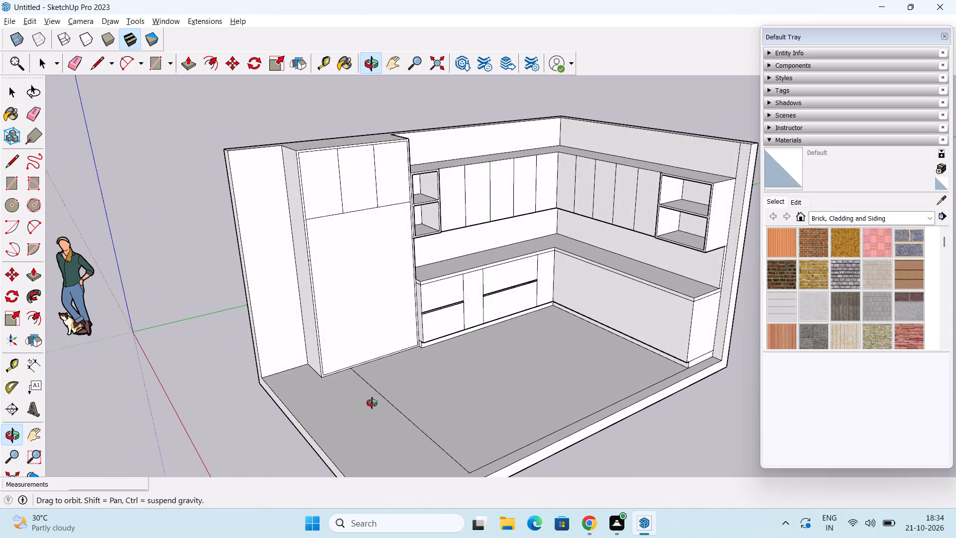
middle_click_drag(372, 403, 362, 405)
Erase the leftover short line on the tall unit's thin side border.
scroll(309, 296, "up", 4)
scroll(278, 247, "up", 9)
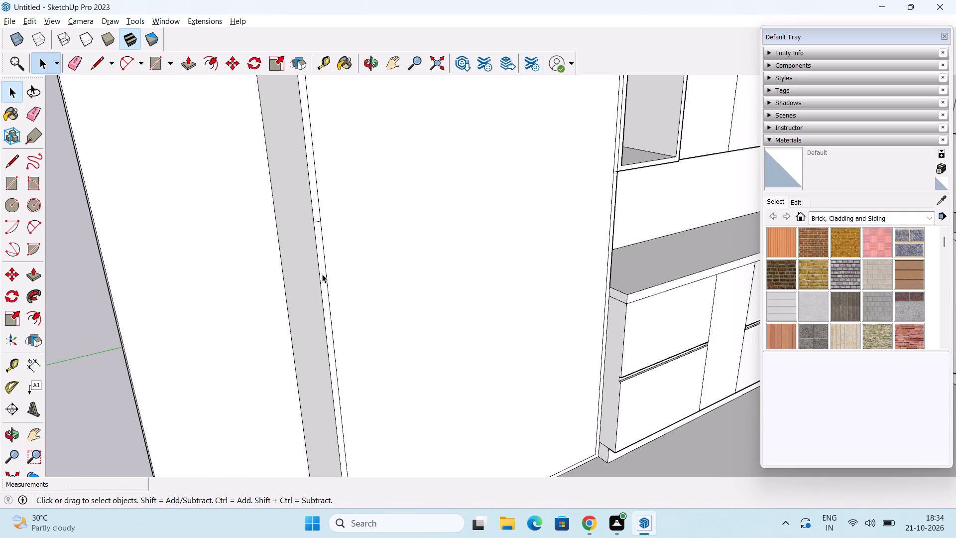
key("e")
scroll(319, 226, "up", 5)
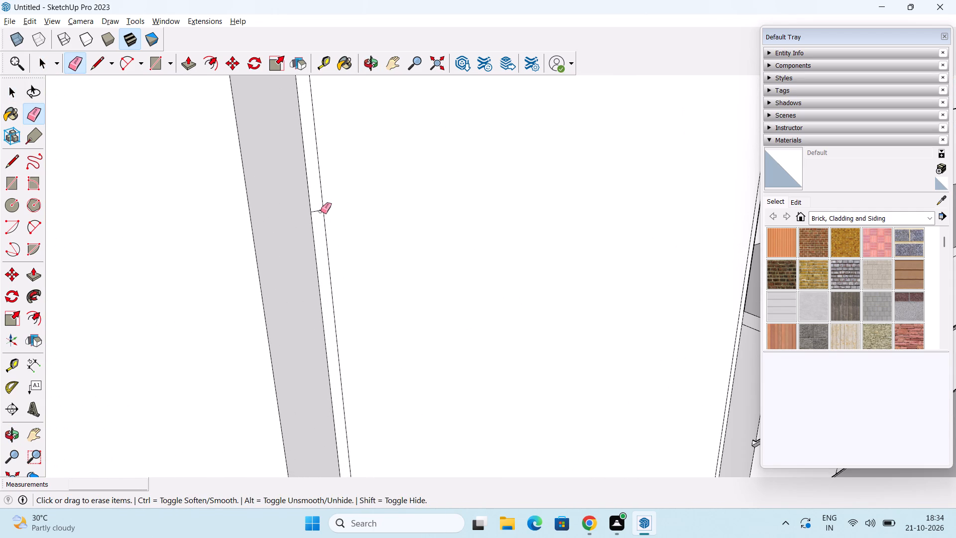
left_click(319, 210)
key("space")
Examine the tall unit's lower front and its junction with the adjoining base cabinets.
scroll(345, 228, "down", 7)
middle_click_drag(527, 305, 461, 312)
middle_click_drag(460, 282, 490, 296)
scroll(521, 288, "down", 3)
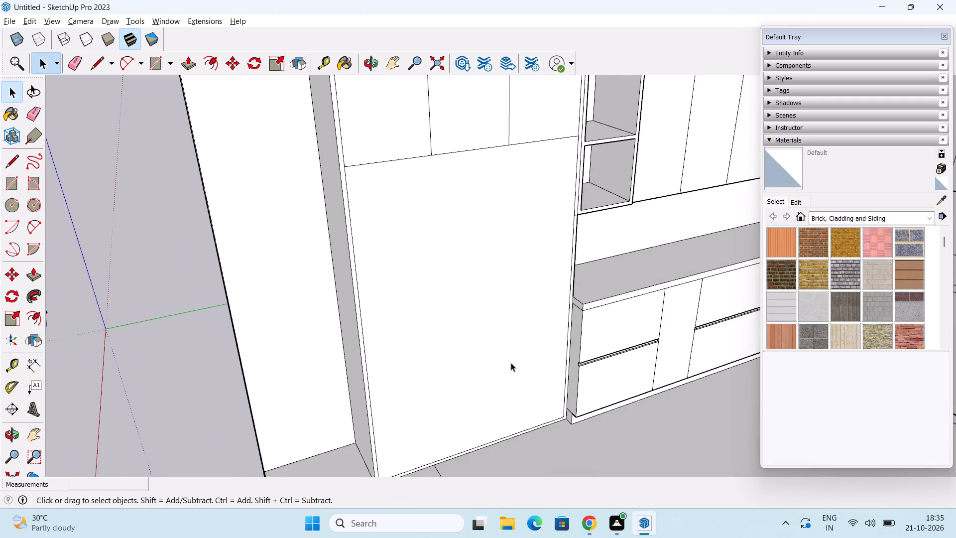
middle_click_drag(511, 360, 530, 315)
scroll(538, 316, "down", 2)
middle_click_drag(551, 317, 509, 340)
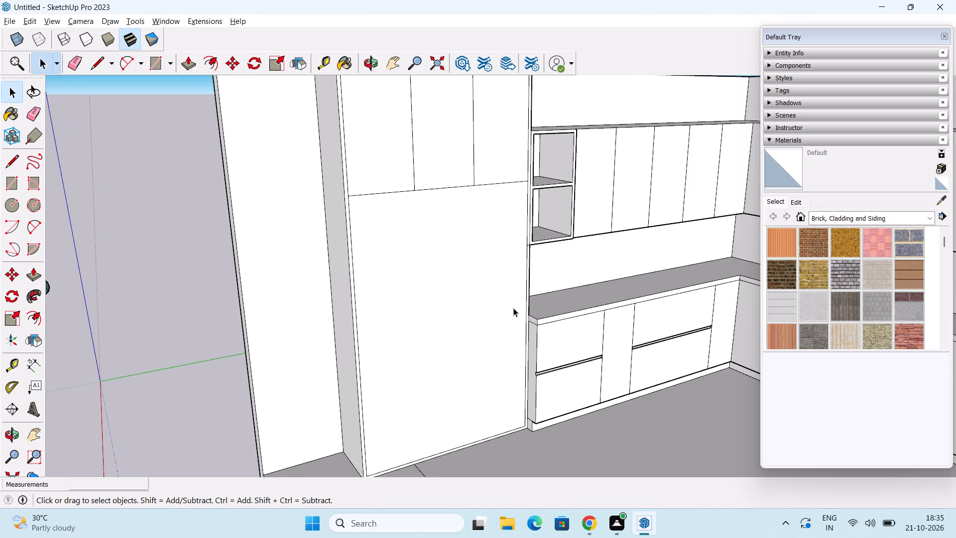
Draw a vertical line down the tall unit's lower front, from the upper panels' second divider to the bottom border.
middle_click_drag(504, 325, 522, 308)
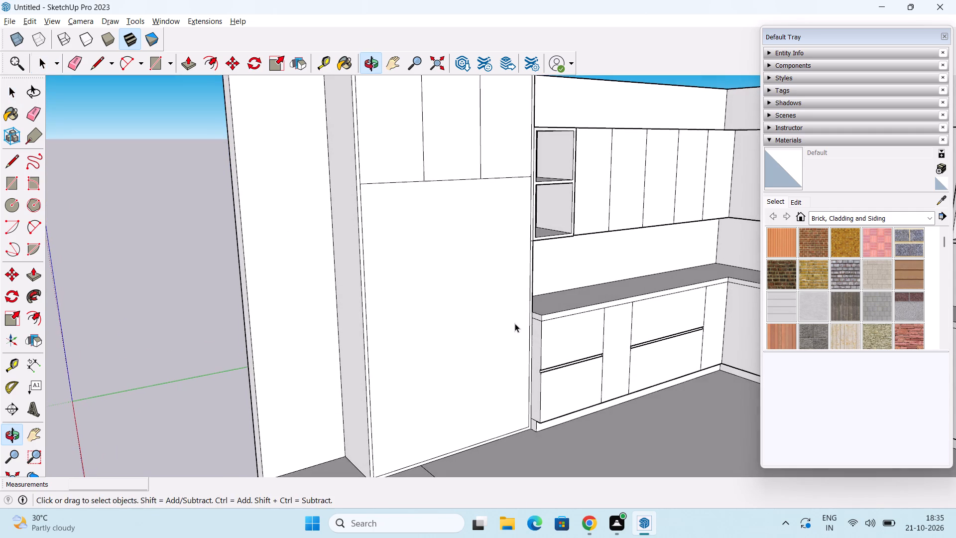
middle_click_drag(515, 323, 495, 336)
key("l")
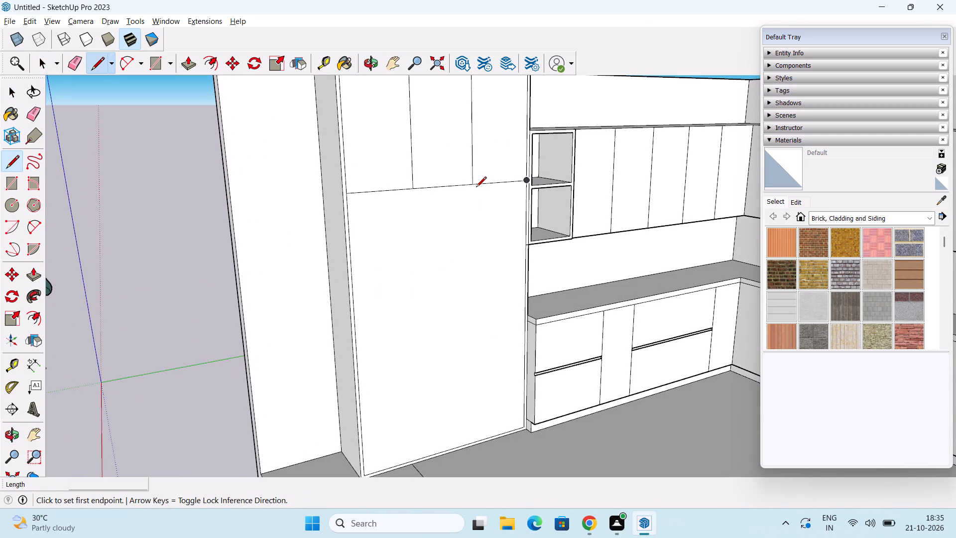
scroll(469, 188, "up", 2)
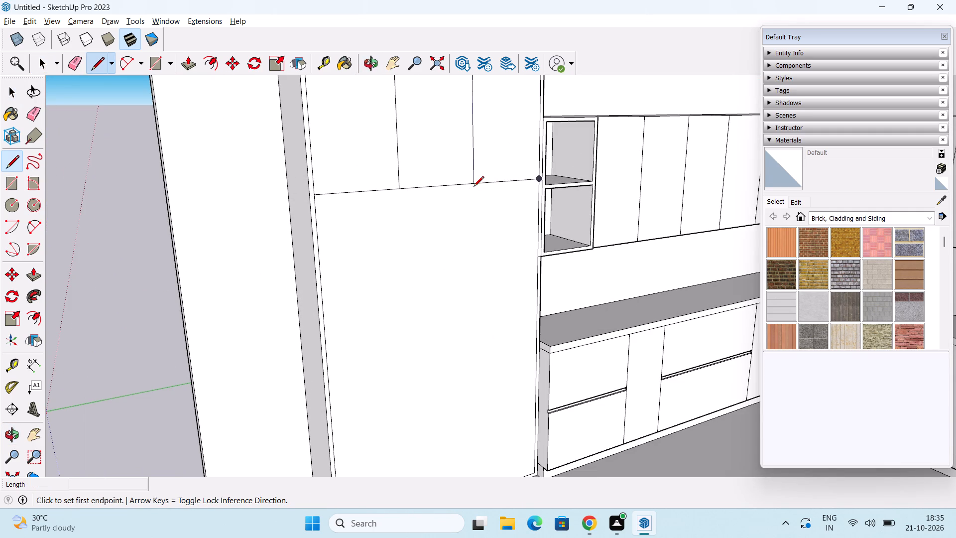
left_click_drag(471, 184, 473, 189)
scroll(480, 375, "down", 2)
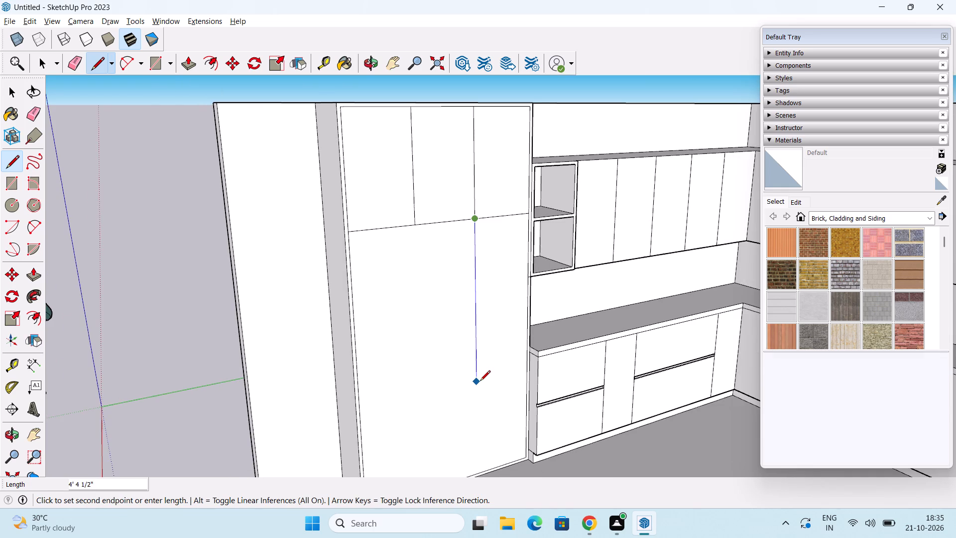
middle_click_drag(480, 382, 493, 287, "shift")
middle_click_drag(497, 323, 484, 358)
scroll(477, 383, "up", 4)
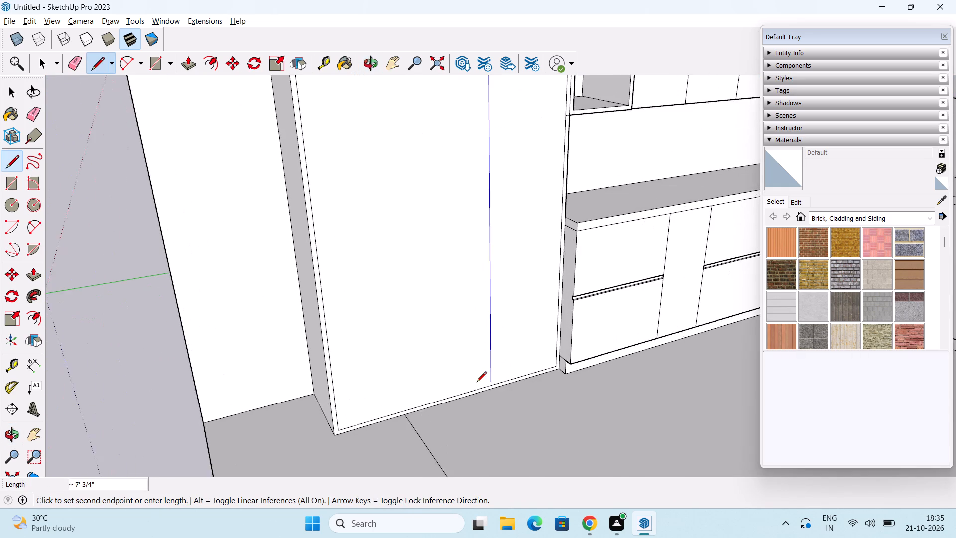
scroll(477, 383, "up", 1)
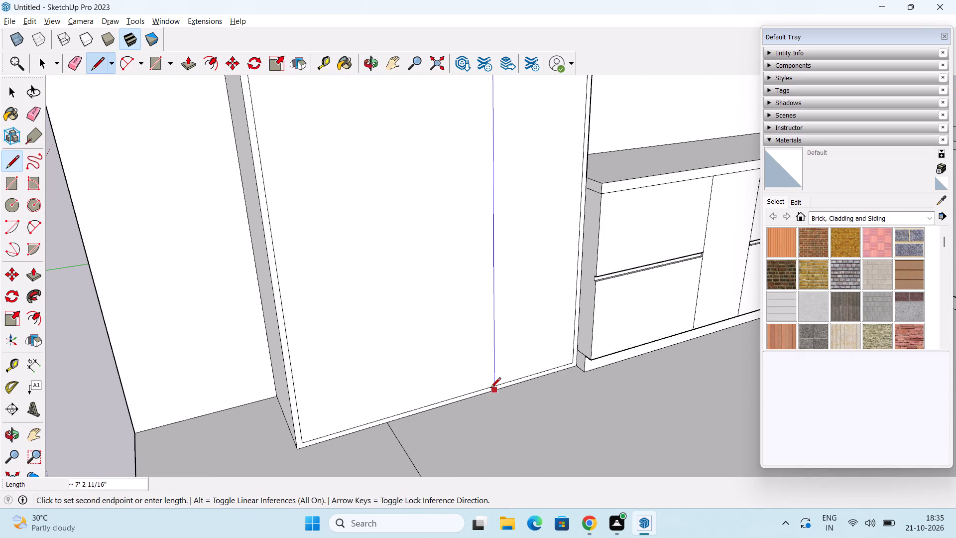
left_click(492, 387)
key("space")
Copy the lower front's new vertical line 0.5" along the bottom edge, away from the base cabinets, forming a thin strip.
scroll(499, 368, "down", 2)
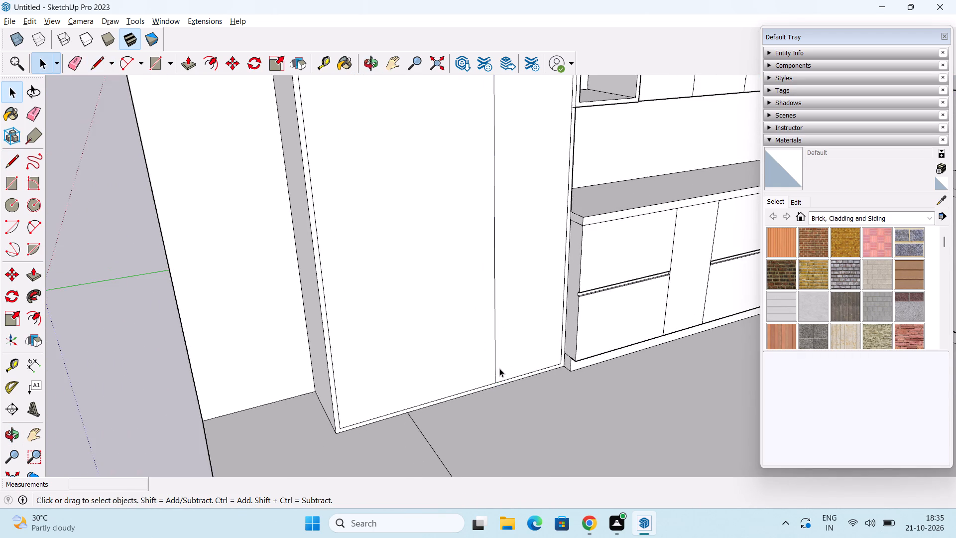
scroll(499, 368, "down", 5)
middle_click_drag(505, 375, 589, 311)
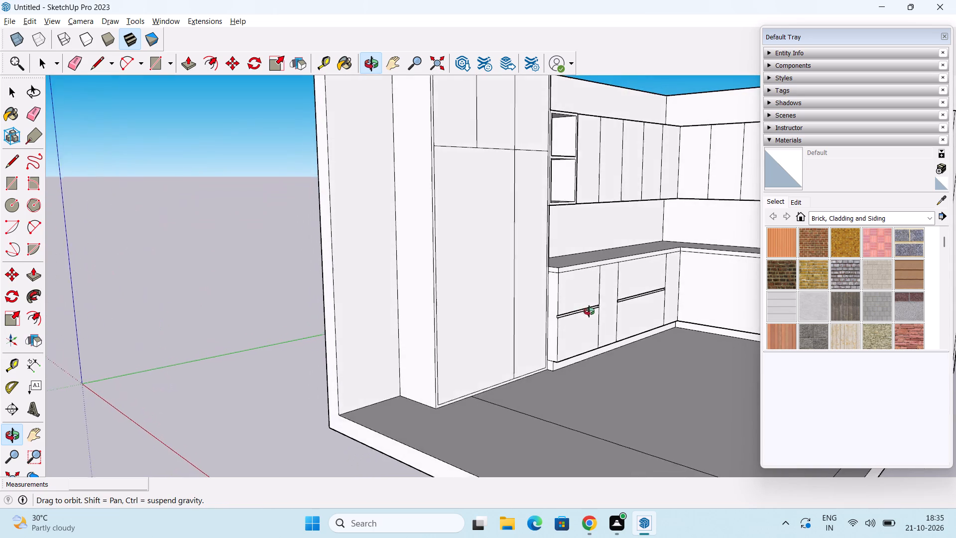
middle_click_drag(589, 311, 585, 309)
scroll(412, 275, "up", 2)
middle_click_drag(476, 295, 402, 327)
middle_click_drag(464, 327, 430, 310)
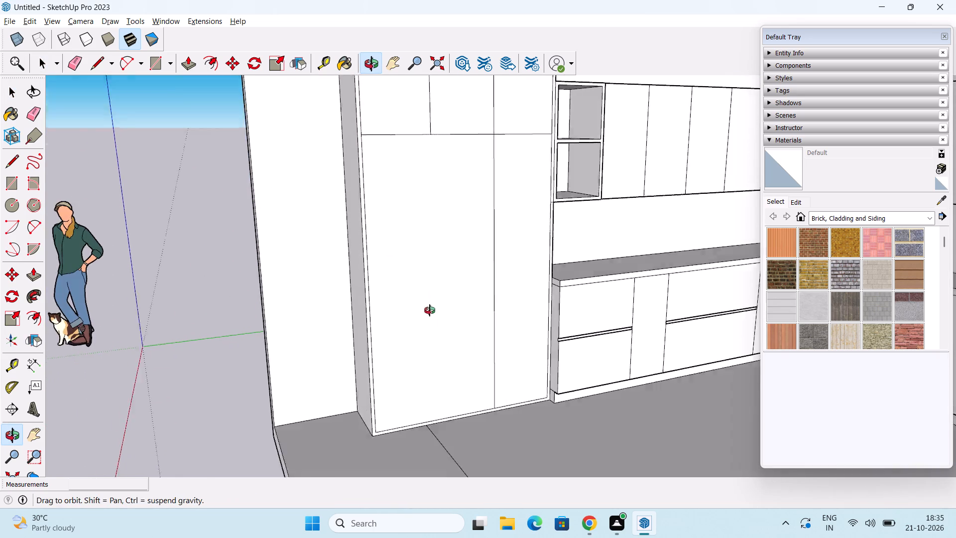
middle_click_drag(430, 310, 416, 306)
scroll(432, 280, "up", 3)
middle_click_drag(463, 285, 449, 302)
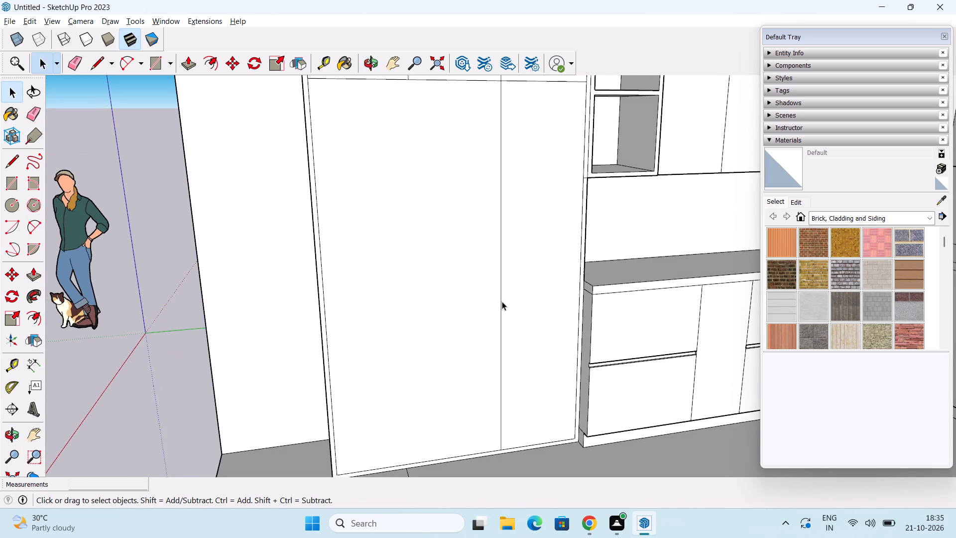
left_click(500, 308)
middle_click_drag(470, 390, 477, 334, "shift")
middle_click_drag(484, 400, 491, 386)
key("m")
scroll(516, 392, "up", 2)
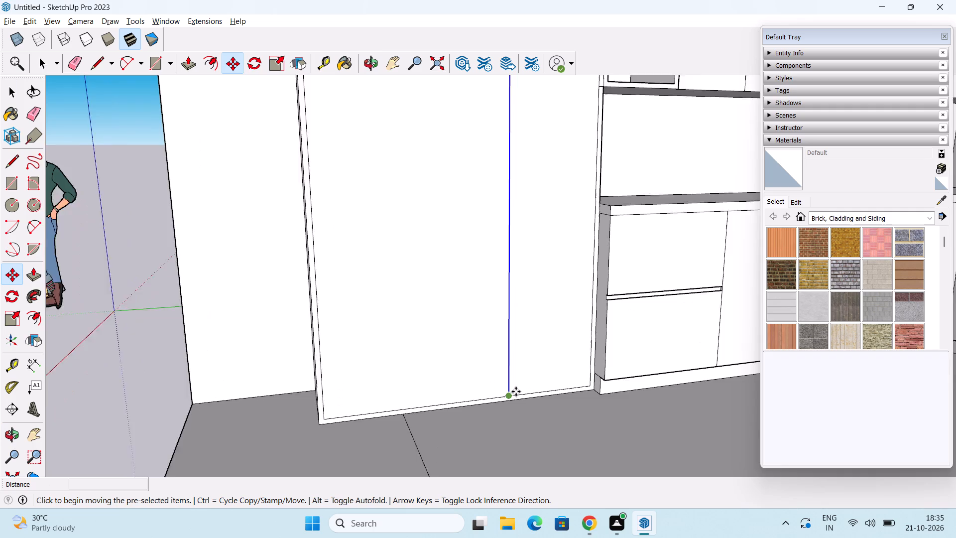
scroll(516, 392, "up", 3)
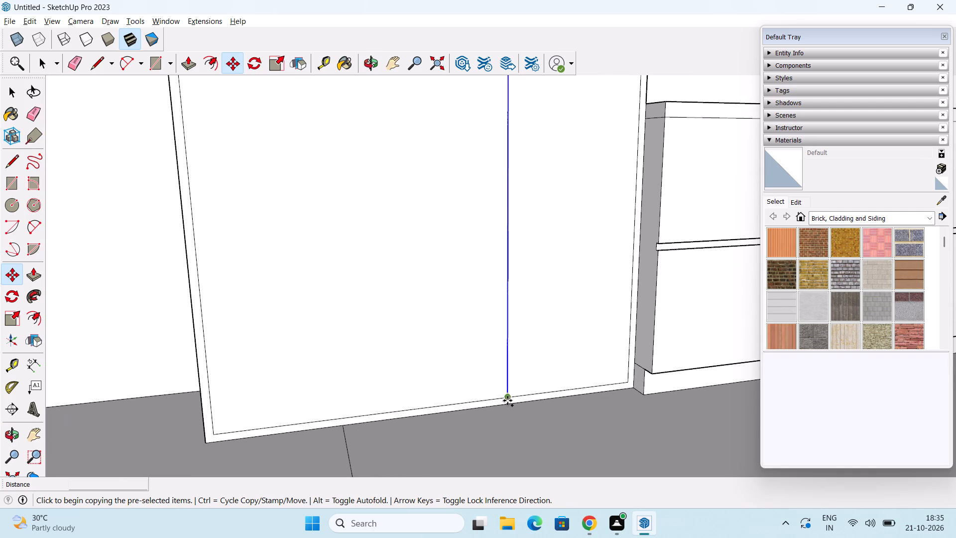
left_click(507, 399)
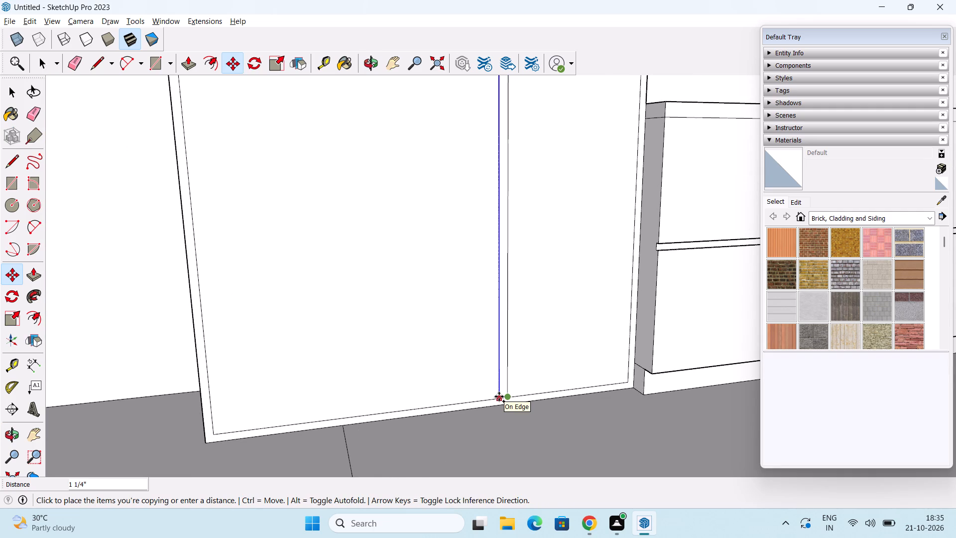
type("1\"")
key("Return")
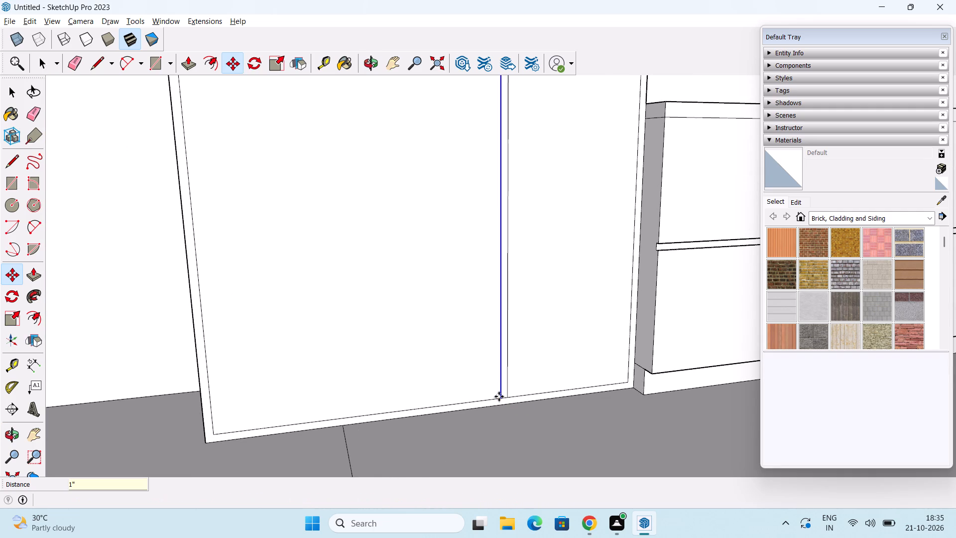
type("0.5")
key("Return")
key("space")
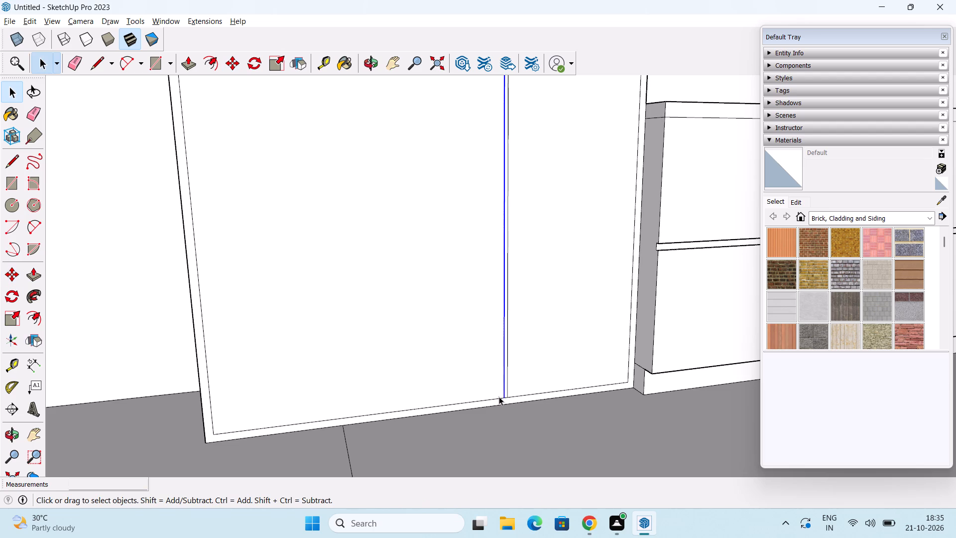
scroll(505, 379, "down", 3)
scroll(323, 394, "down", 3)
left_click(145, 354)
Examine the tall unit's divided lower front and the adjoining cabinets from several angles.
middle_click_drag(380, 296, 450, 289)
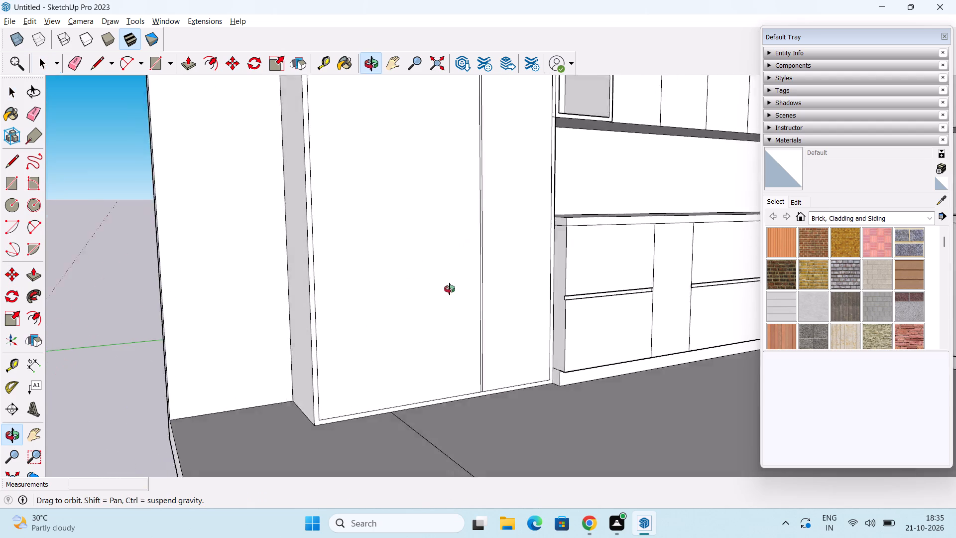
middle_click_drag(450, 289, 461, 416)
scroll(462, 356, "down", 1)
middle_click_drag(468, 349, 467, 417, "shift")
middle_click_drag(474, 408, 472, 386)
scroll(485, 389, "down", 3)
middle_click_drag(511, 442, 496, 350)
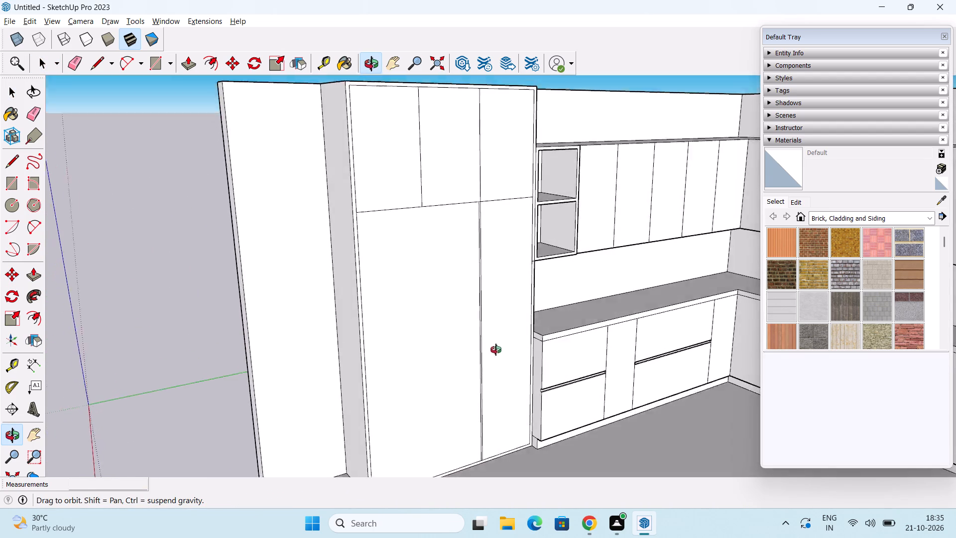
middle_click_drag(496, 350, 528, 432)
scroll(561, 429, "down", 2)
middle_click_drag(581, 446, 559, 398, "shift")
middle_click_drag(575, 437, 535, 357)
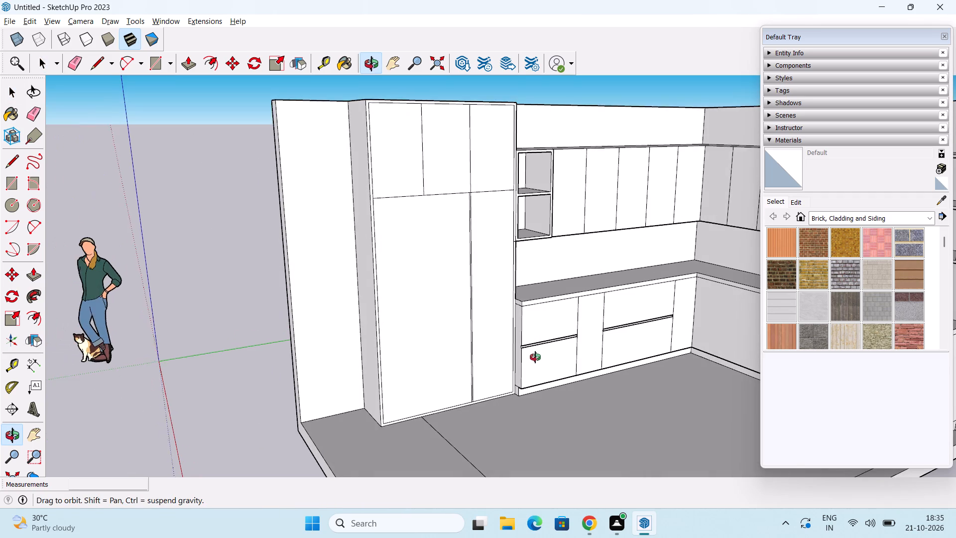
middle_click_drag(535, 357, 534, 360)
Push the tall unit's wide lower panel inward 1'6" to form a recess.
middle_click_drag(463, 359, 489, 380)
scroll(471, 365, "up", 1)
middle_click_drag(468, 380, 474, 373)
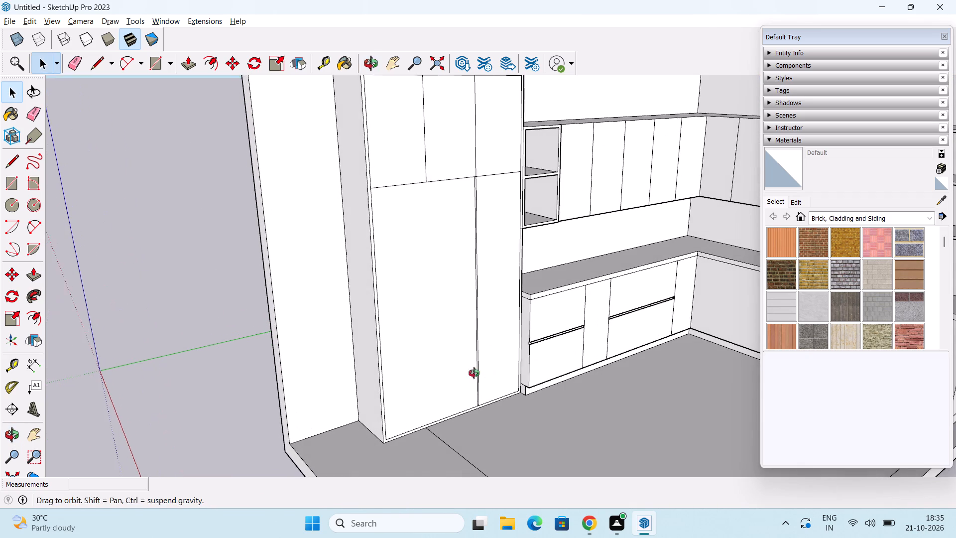
middle_click_drag(474, 373, 475, 373)
key("p")
left_click(436, 342)
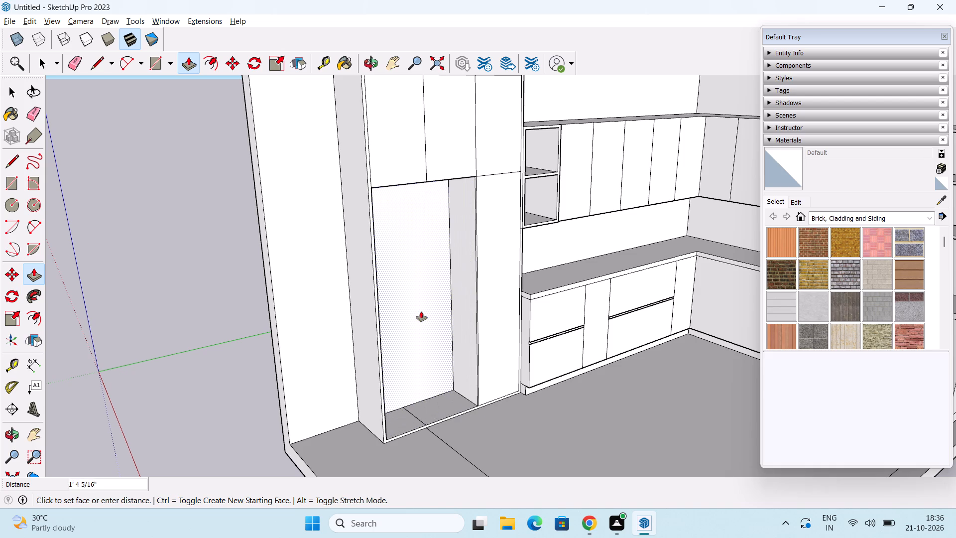
type("1'6\"")
key("Return")
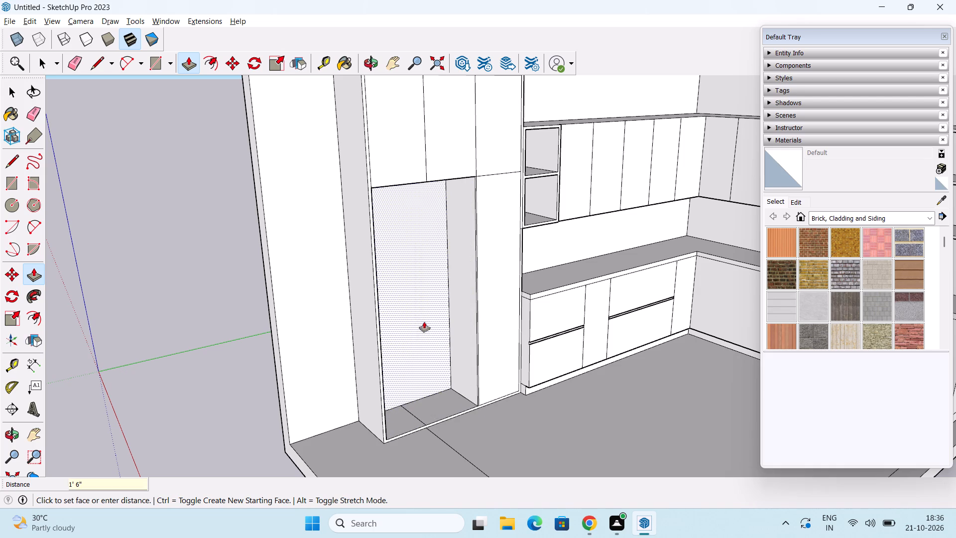
key("space")
Erase the stray line crossing the bottom face of the tall unit's recess.
scroll(432, 432, "up", 2)
middle_click_drag(426, 426, 407, 459)
key("e")
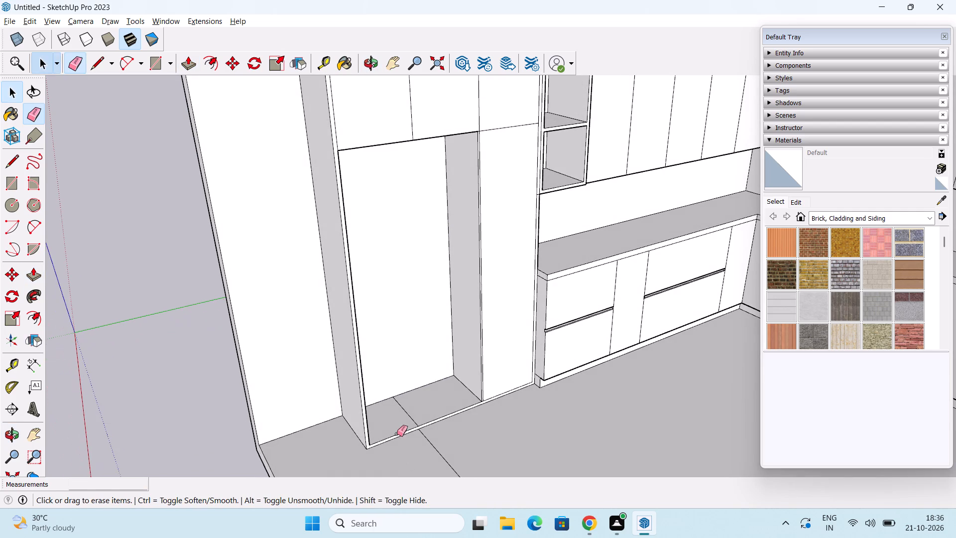
left_click(411, 416)
scroll(449, 440, "down", 1)
middle_click_drag(477, 459, 484, 372, "shift")
scroll(510, 394, "down", 1)
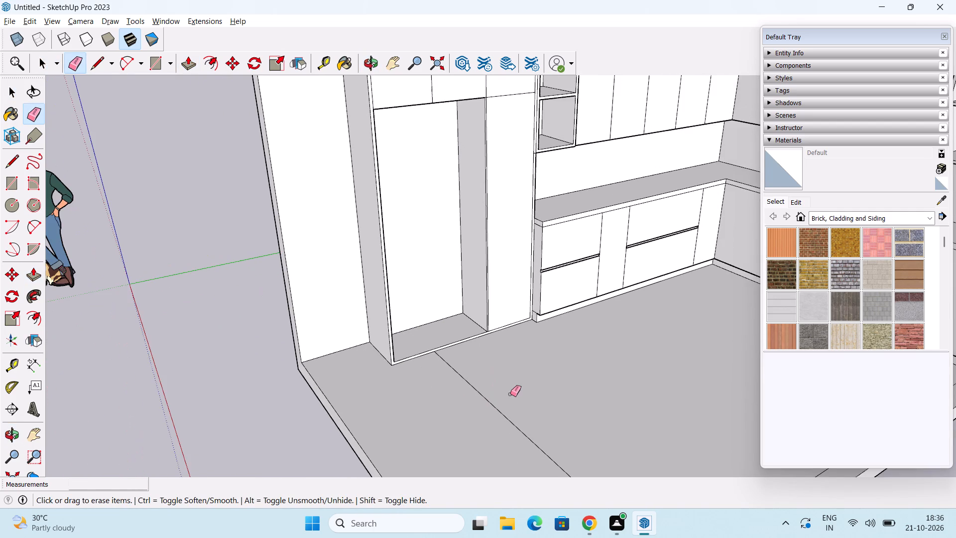
key("space")
Erase the stray line crossing the top face inside the tall unit's recess.
scroll(442, 253, "down", 2)
middle_click_drag(438, 252, 435, 327, "shift")
middle_click_drag(435, 327, 435, 278)
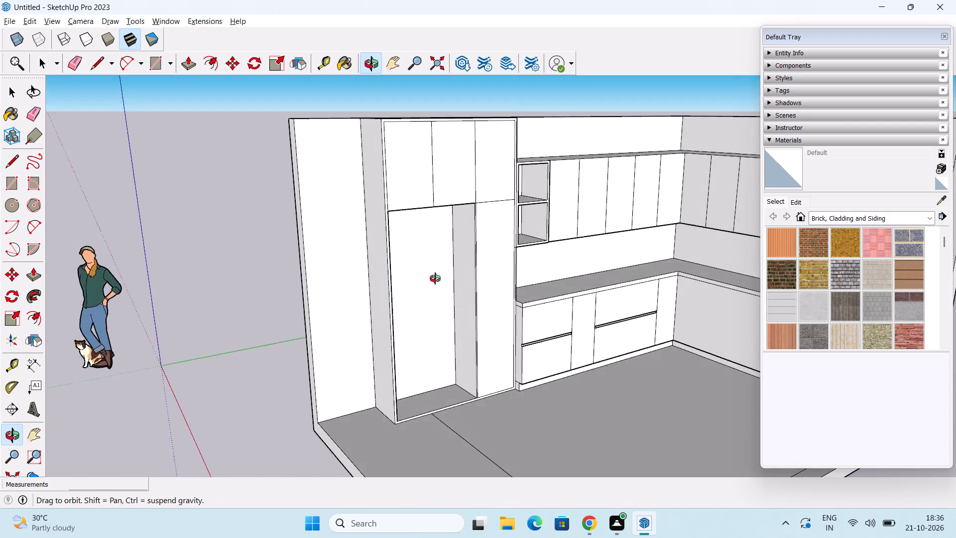
middle_click_drag(435, 278, 404, 249)
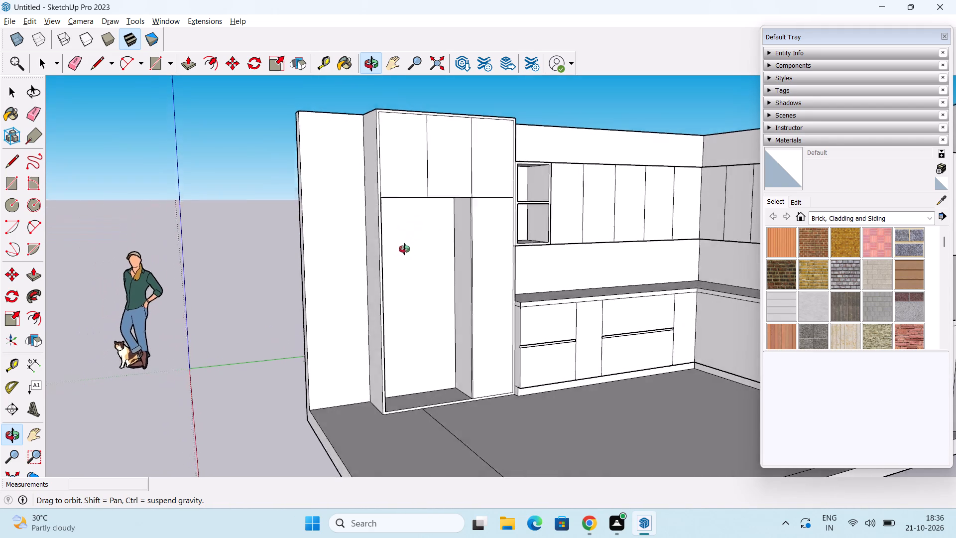
middle_click_drag(404, 249, 428, 209)
scroll(432, 206, "up", 3)
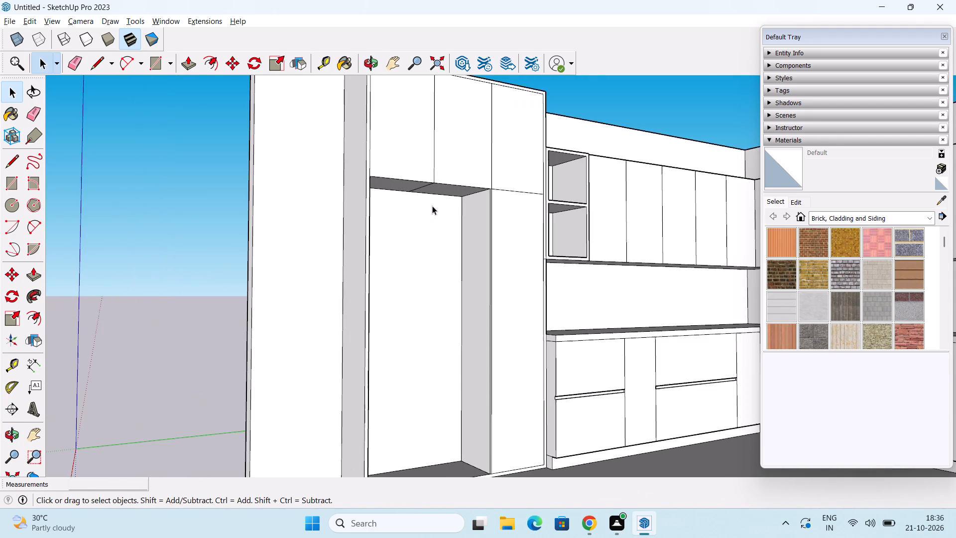
key("e")
left_click(422, 187)
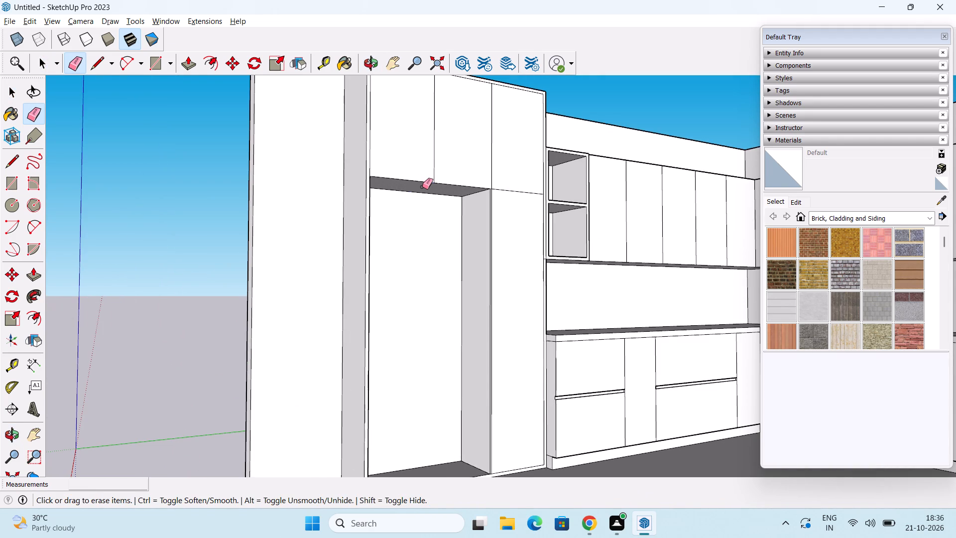
key("space")
Examine the whole kitchen from several angles, checking the recessed tall unit alongside the base and upper cabinets.
scroll(436, 263, "down", 3)
middle_click_drag(405, 263, 415, 342)
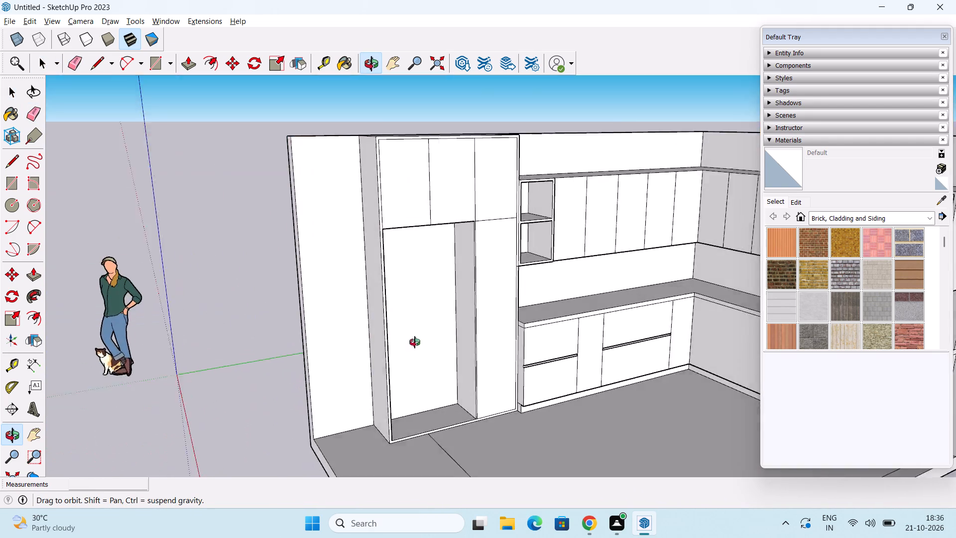
middle_click_drag(415, 342, 399, 357)
scroll(459, 366, "down", 1)
middle_click_drag(498, 376, 513, 364)
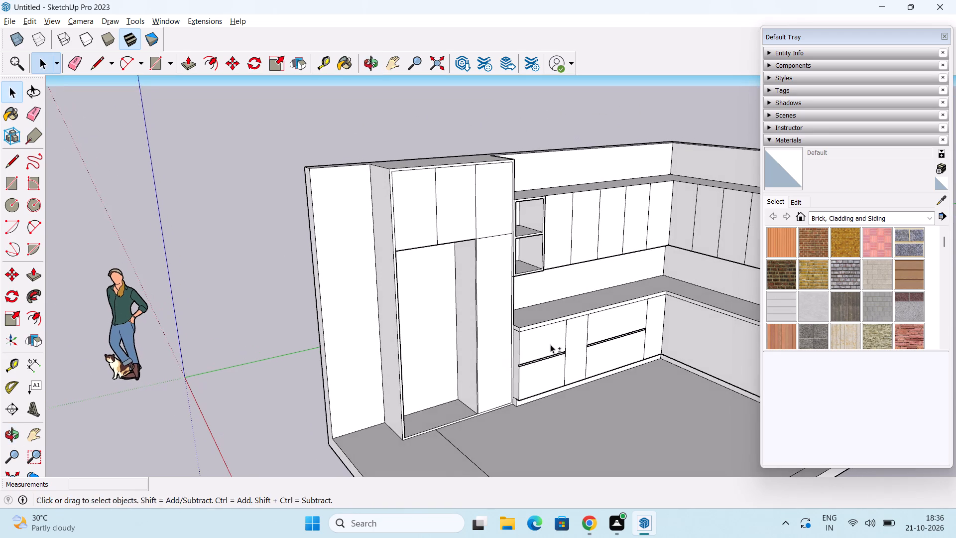
middle_click_drag(550, 344, 526, 356, "shift")
middle_click_drag(523, 324, 522, 405)
scroll(547, 399, "down", 1)
middle_click_drag(588, 385, 481, 405, "shift")
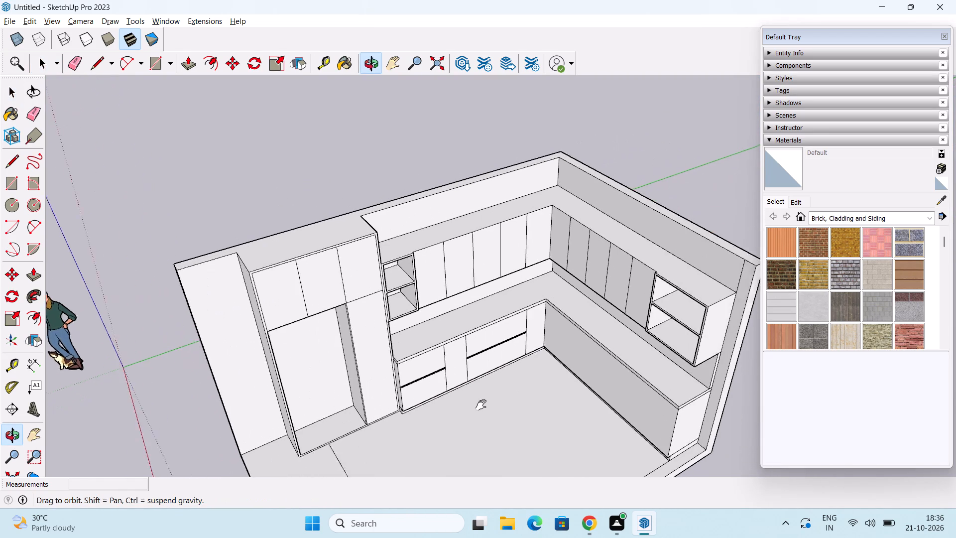
middle_click_drag(481, 405, 480, 406, "shift")
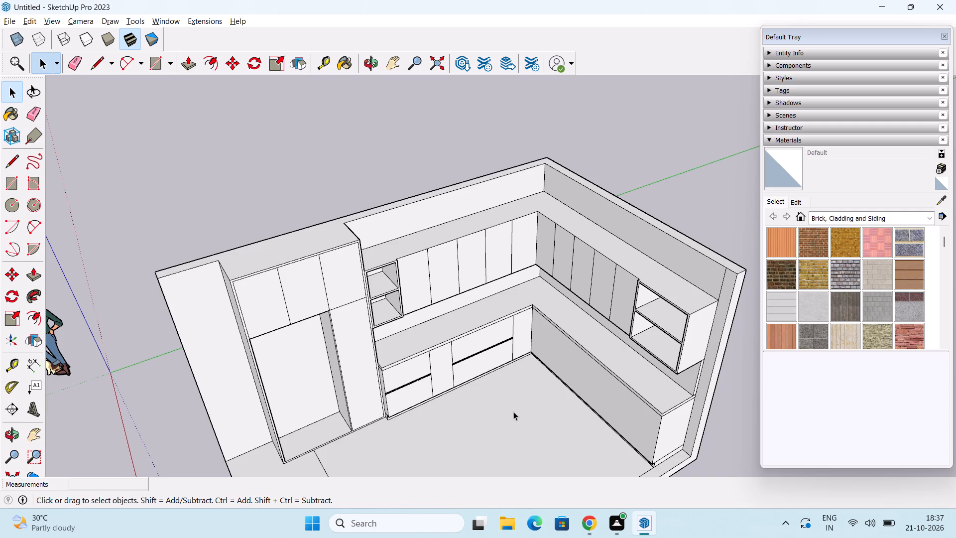
middle_click_drag(513, 411, 512, 395, "shift")
middle_click_drag(518, 440, 483, 336)
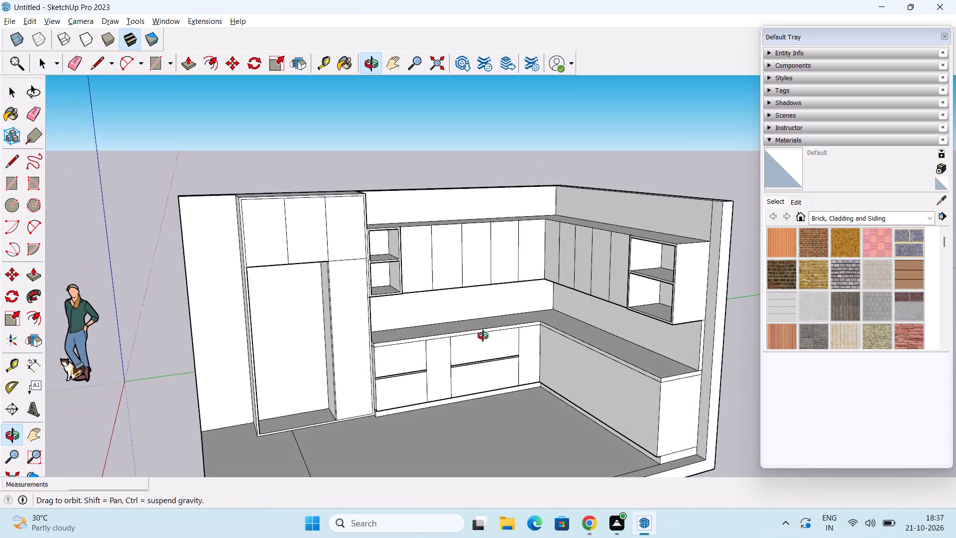
middle_click_drag(483, 336, 485, 354)
Offset the outline of the upper cabinet door beside the inner corner, on the tall unit's wall, inward by 1".
scroll(549, 304, "up", 1)
middle_click_drag(576, 293, 548, 330)
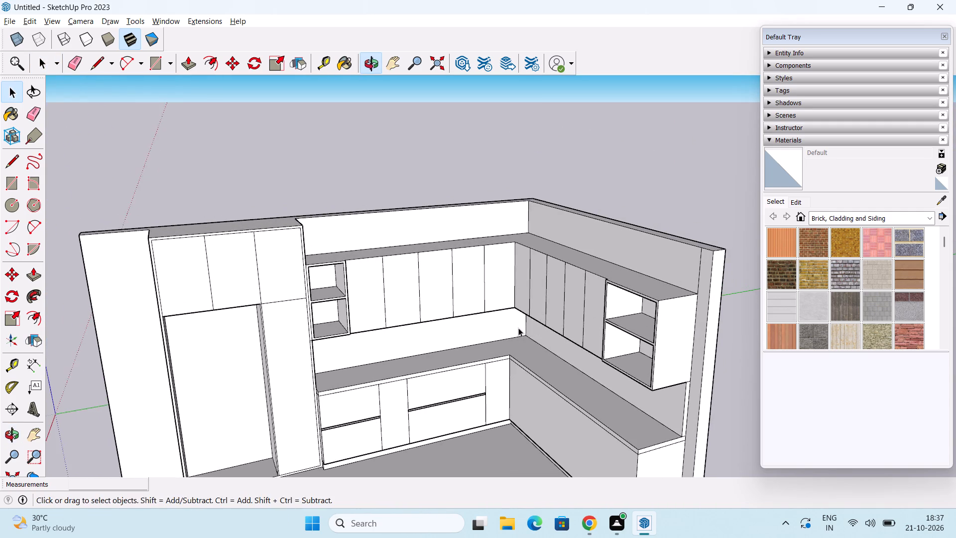
middle_click_drag(521, 323, 538, 315)
scroll(475, 266, "up", 2)
middle_click_drag(445, 310, 466, 334)
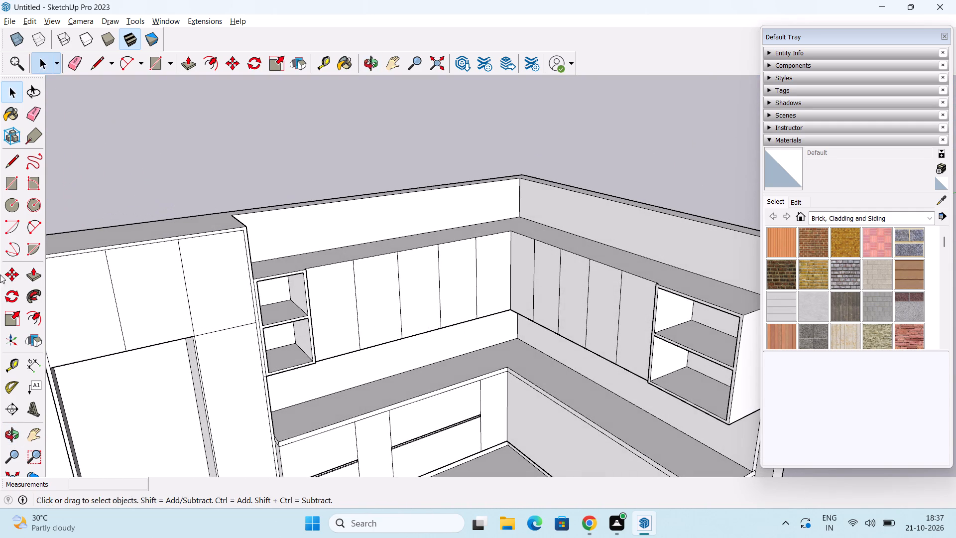
left_click(36, 320)
scroll(493, 269, "up", 5)
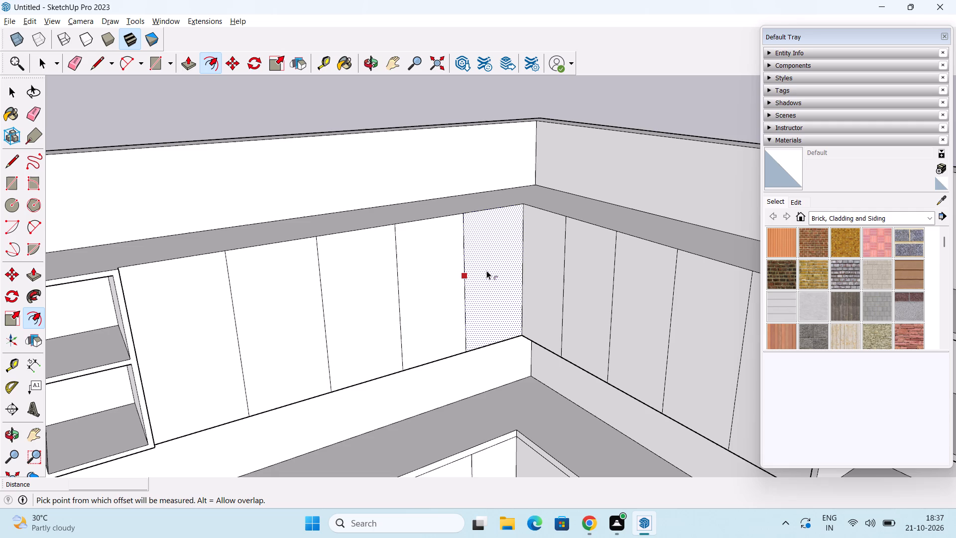
left_click(486, 270)
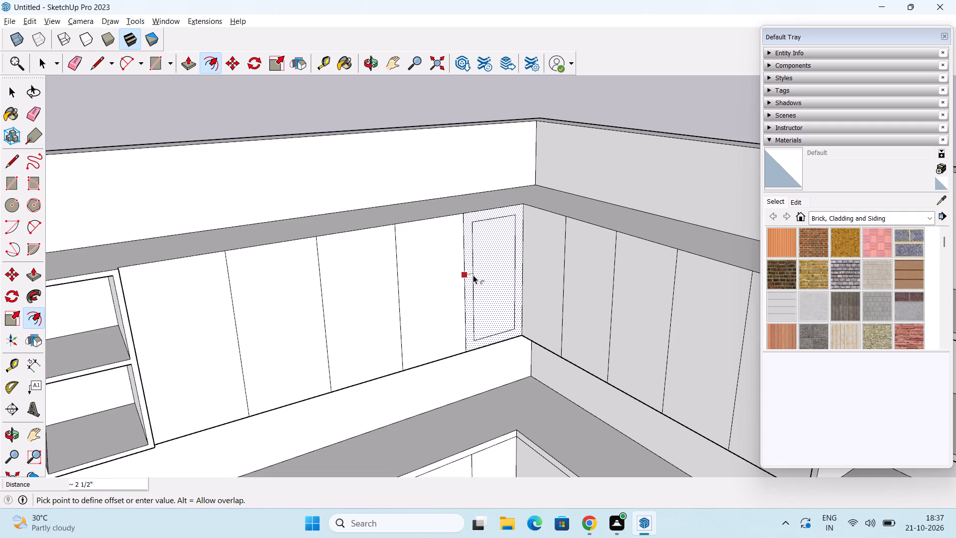
type("1\"")
key("Return")
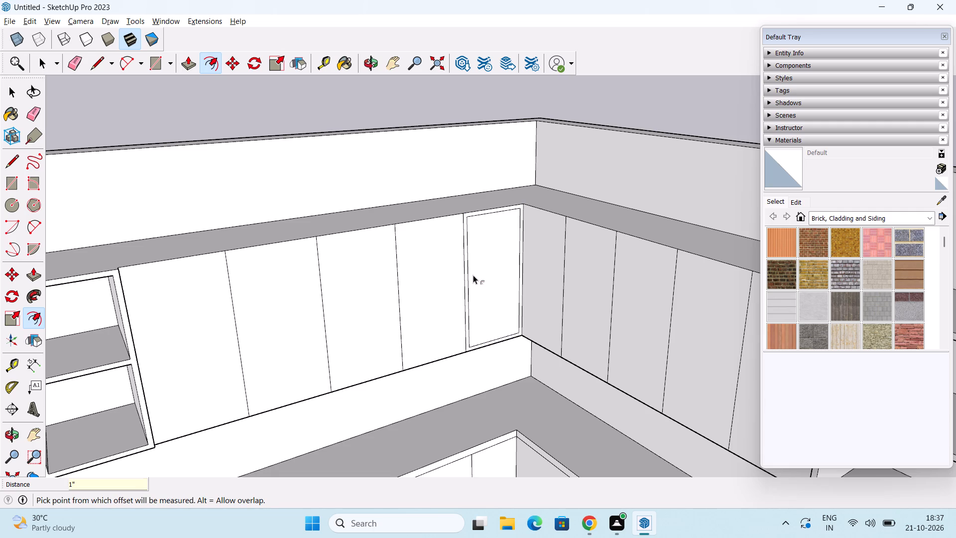
key("space")
Draw a horizontal line across the middle of the offset panel in the corner upper cabinet door.
middle_click_drag(544, 288, 519, 272)
scroll(529, 273, "up", 2)
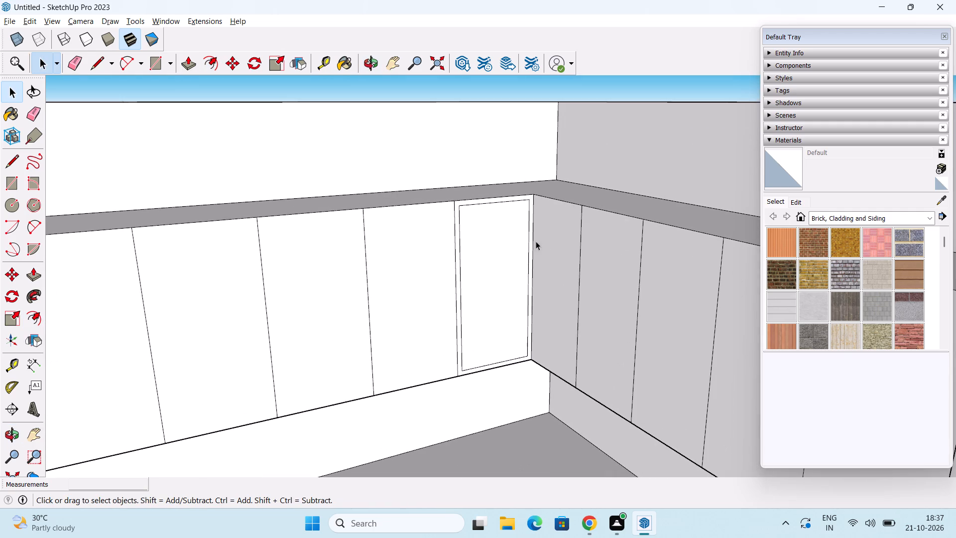
key("l")
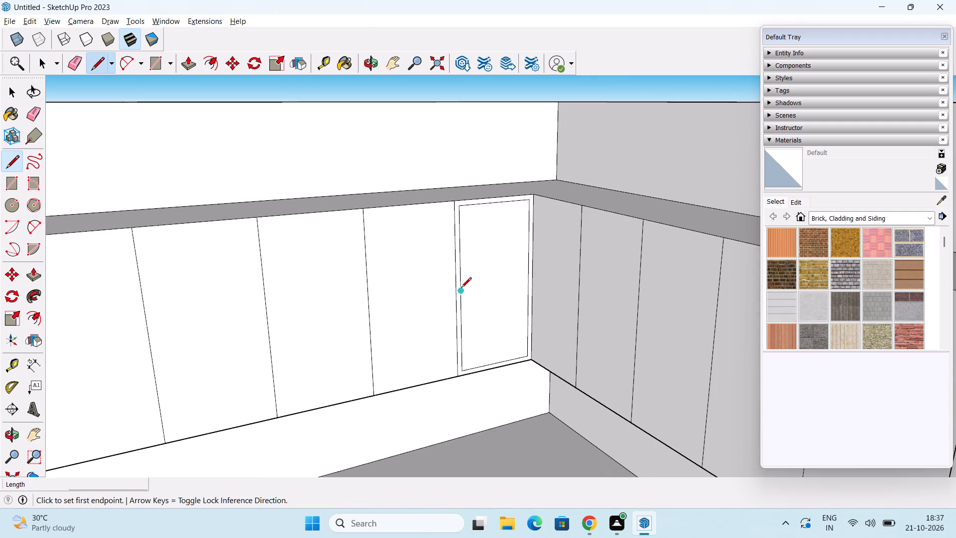
left_click(461, 288)
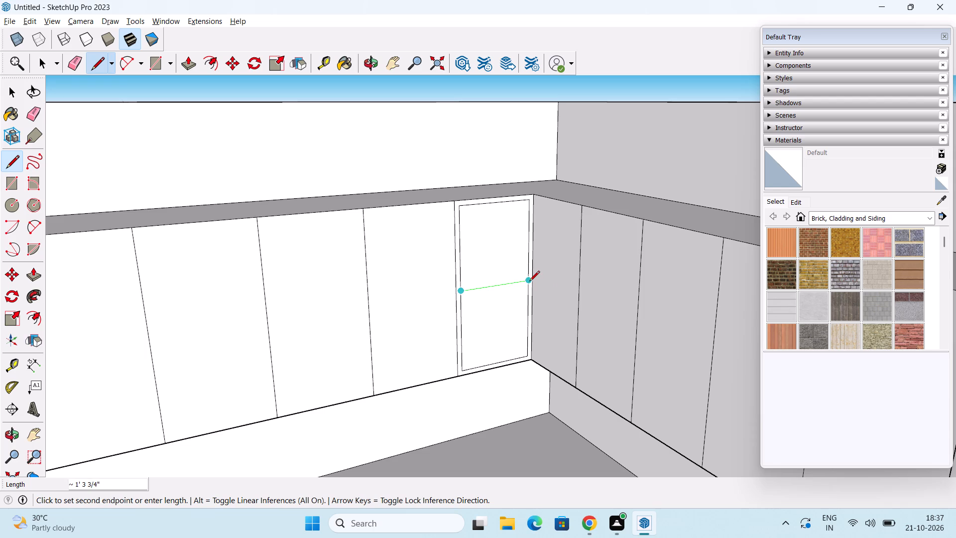
left_click(529, 282)
key("space")
Copy the panel's horizontal middle line 0.5" upward to outline the shelf thickness.
left_click(513, 282)
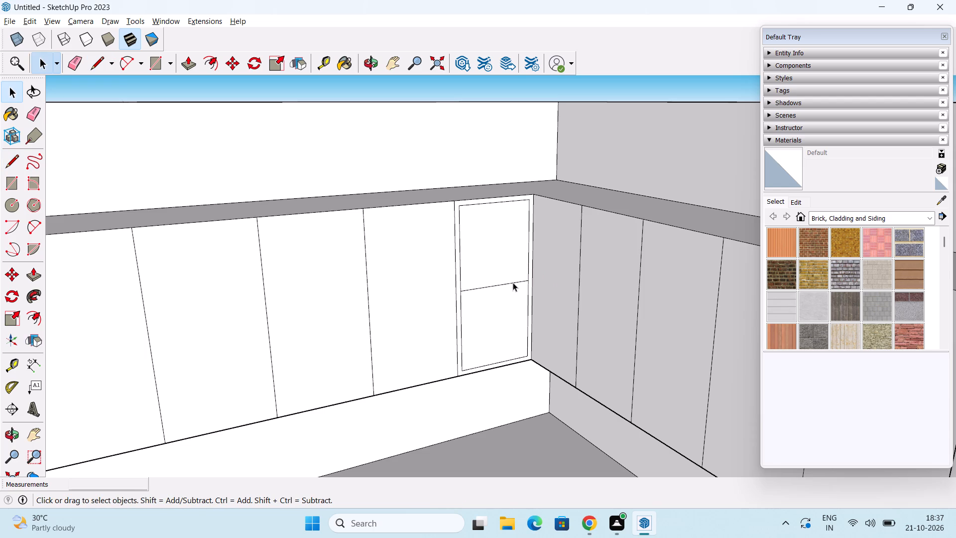
key("m")
scroll(518, 290, "up", 3)
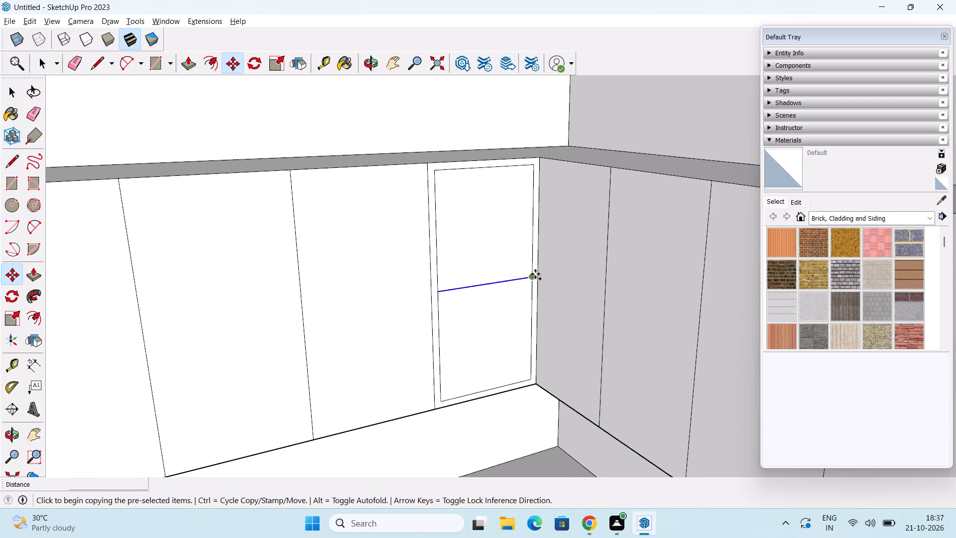
left_click(532, 279)
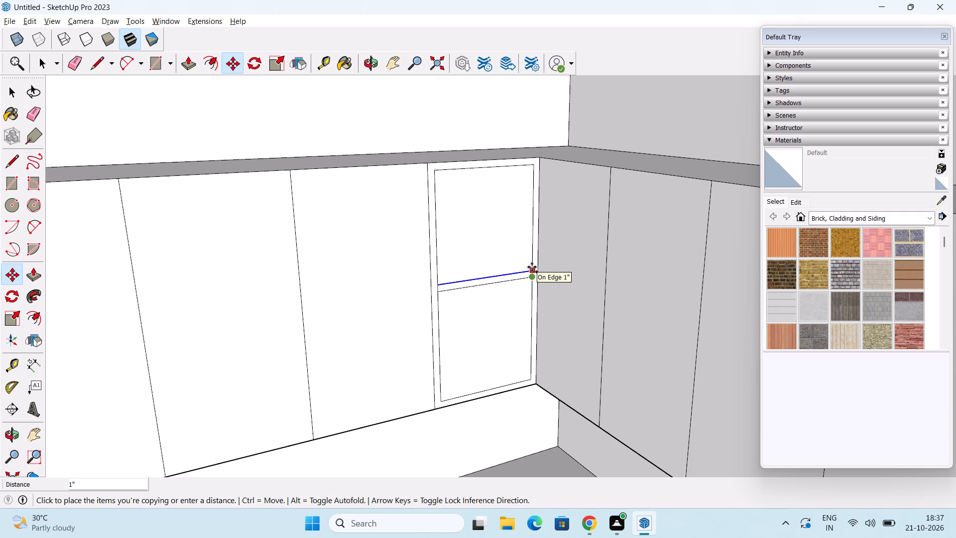
type("0.5")
key("Return")
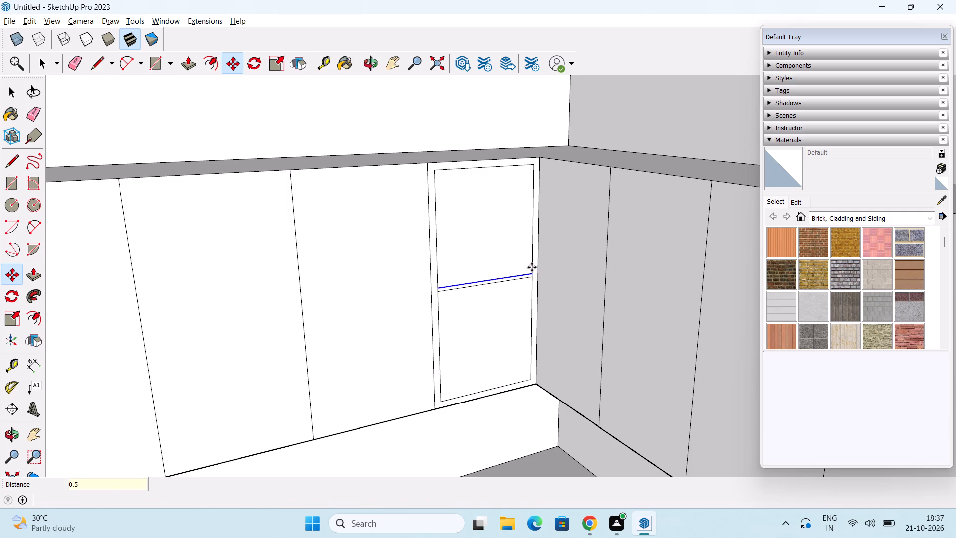
key("space")
scroll(532, 267, "down", 8)
left_click(523, 103)
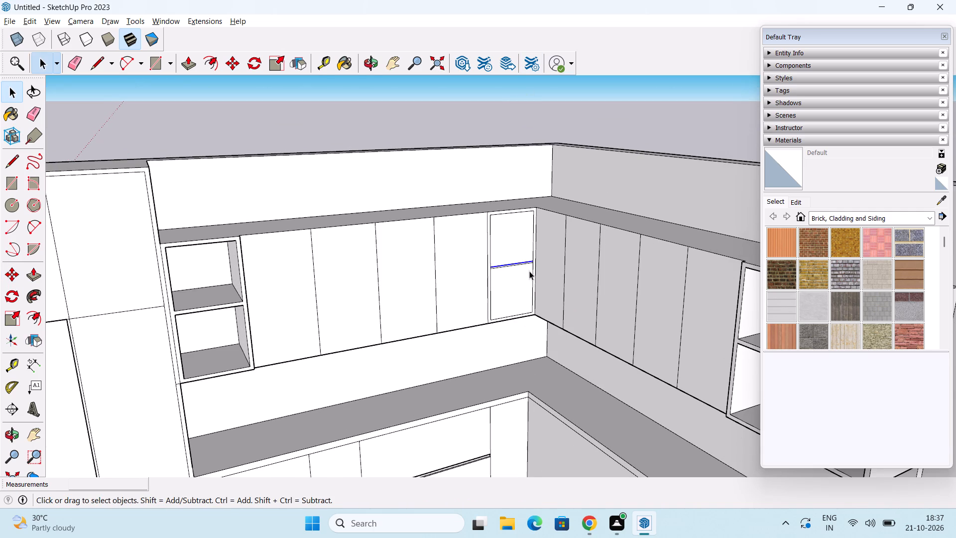
Push the panels above and below the shelf strip inward 1'6" to form two open compartments.
middle_click_drag(553, 290, 582, 318)
key("p")
scroll(495, 253, "up", 2)
left_click(505, 230)
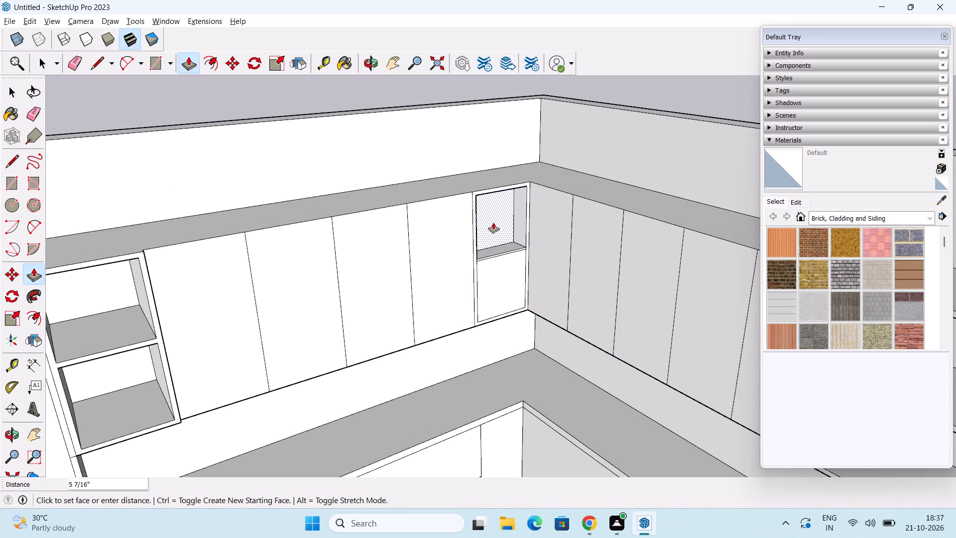
type("1'6\"")
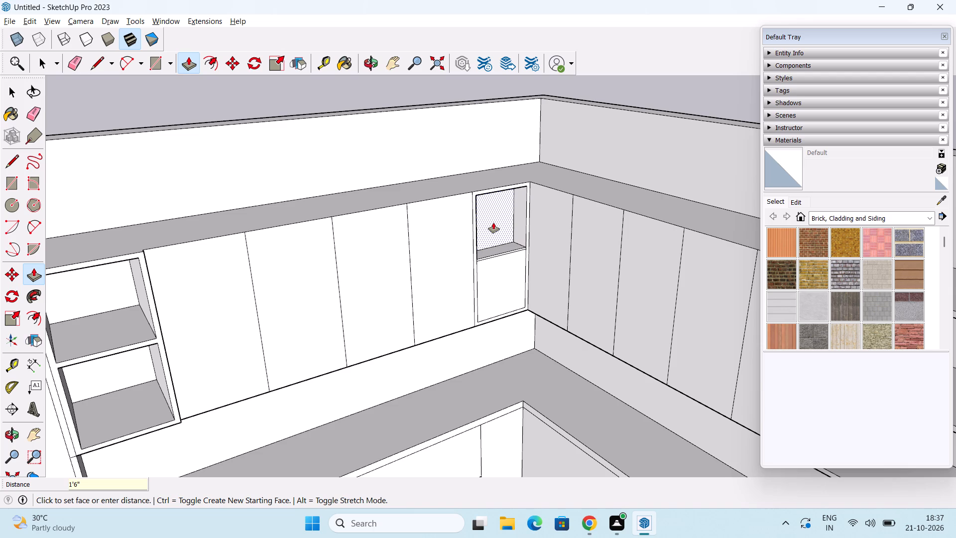
key("Return")
double_click(504, 271)
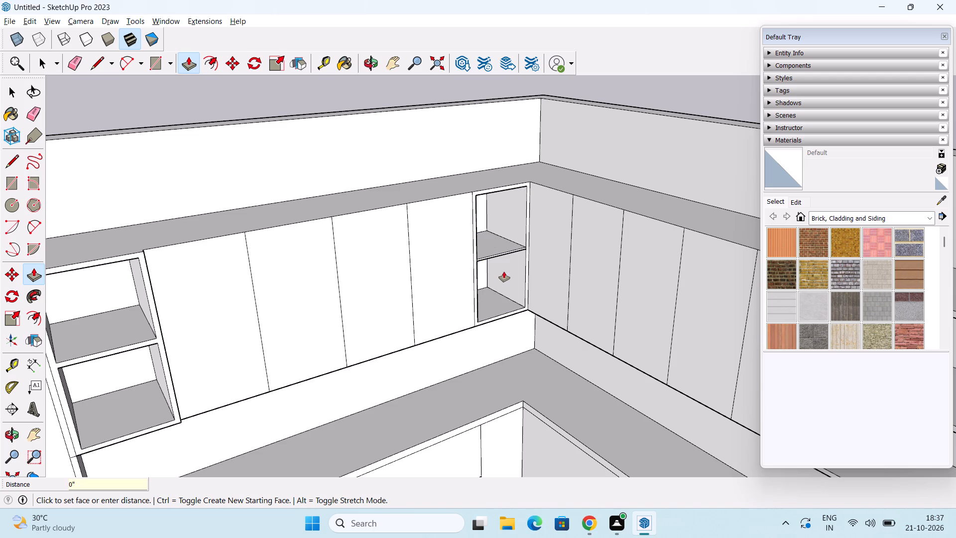
Erase the short edges at both ends of the shelf front so it merges with the surrounding frame.
middle_click_drag(499, 300, 461, 261)
middle_click(483, 264)
scroll(484, 264, "up", 3)
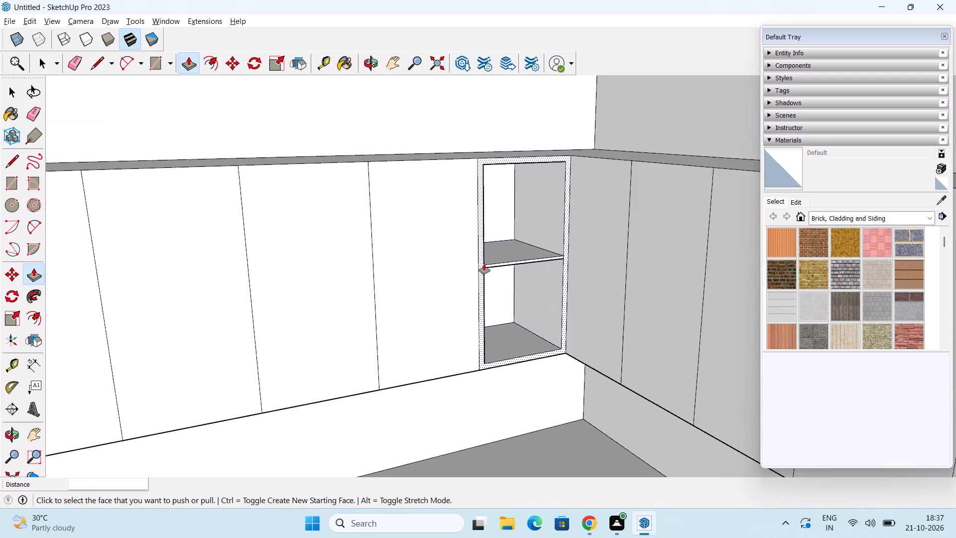
scroll(484, 264, "up", 8)
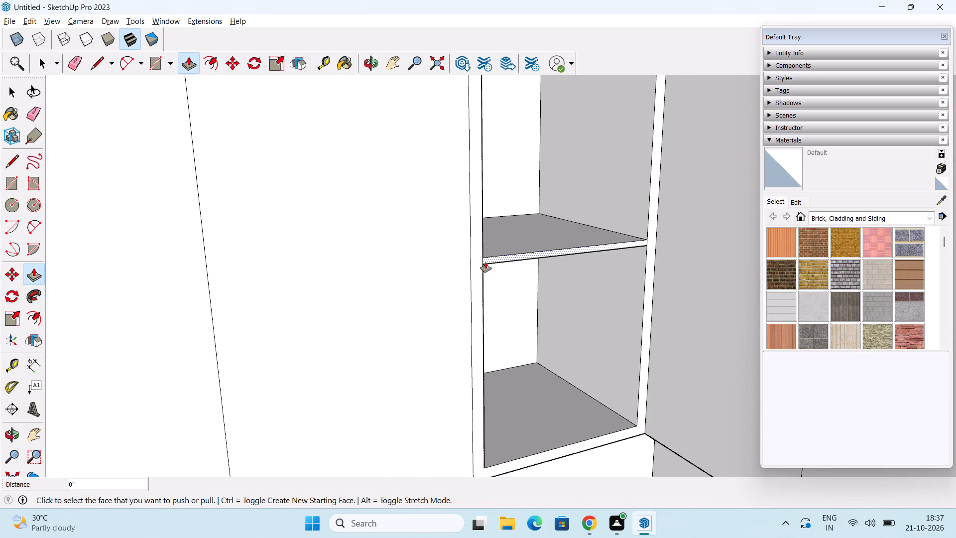
key("space")
scroll(485, 262, "up", 3)
key("e")
scroll(482, 262, "up", 2)
left_click(482, 262)
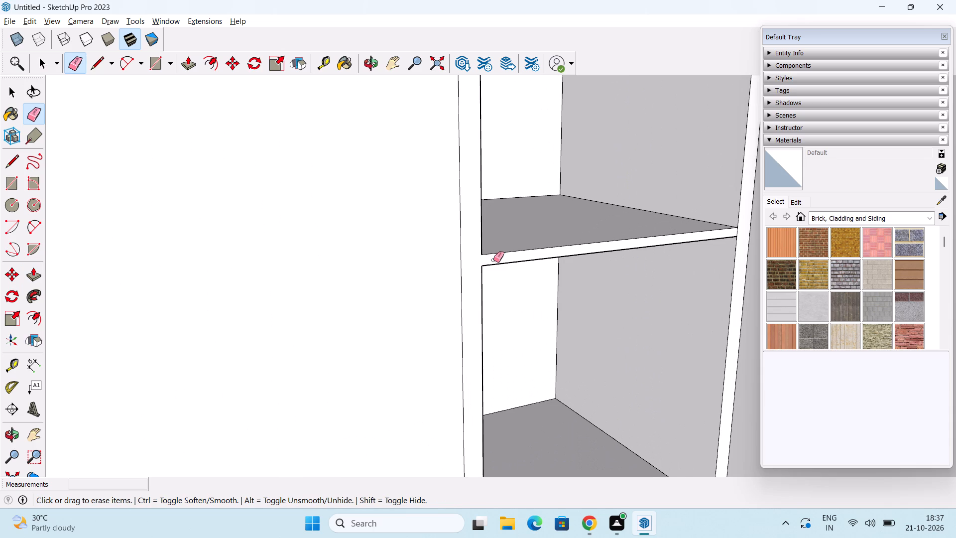
left_click(737, 232)
key("space")
Pull the front frame of the corner open-shelf unit outward 1".
scroll(607, 295, "down", 7)
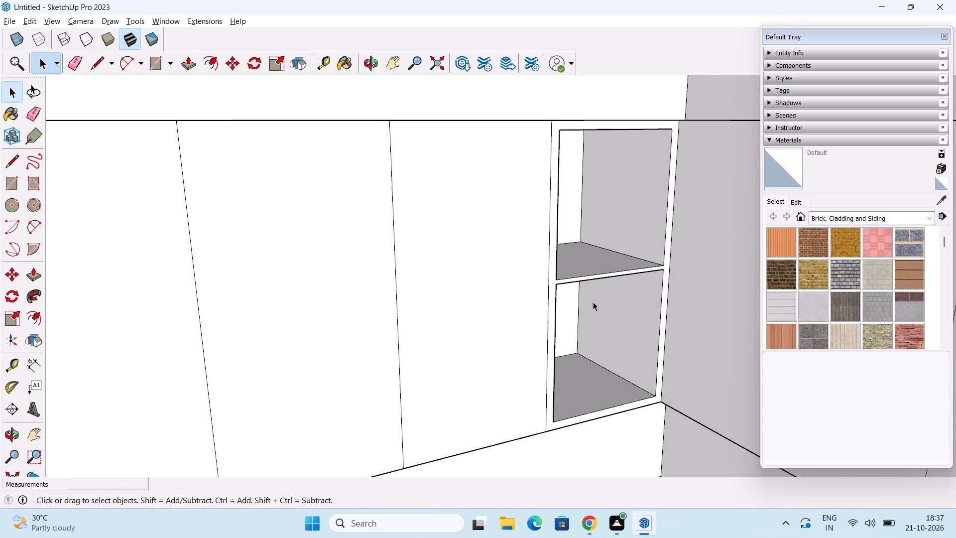
key("p")
left_click(555, 281)
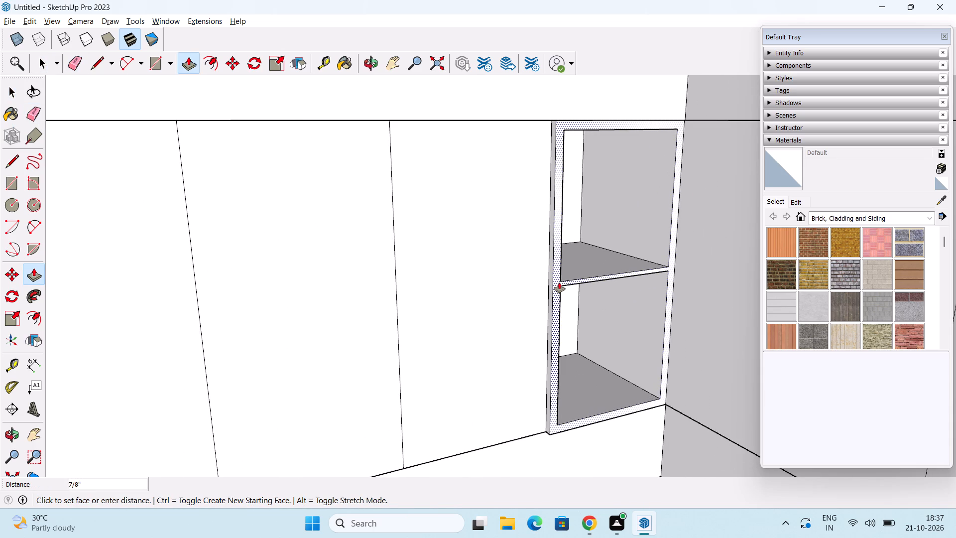
type("1\"")
key("Return")
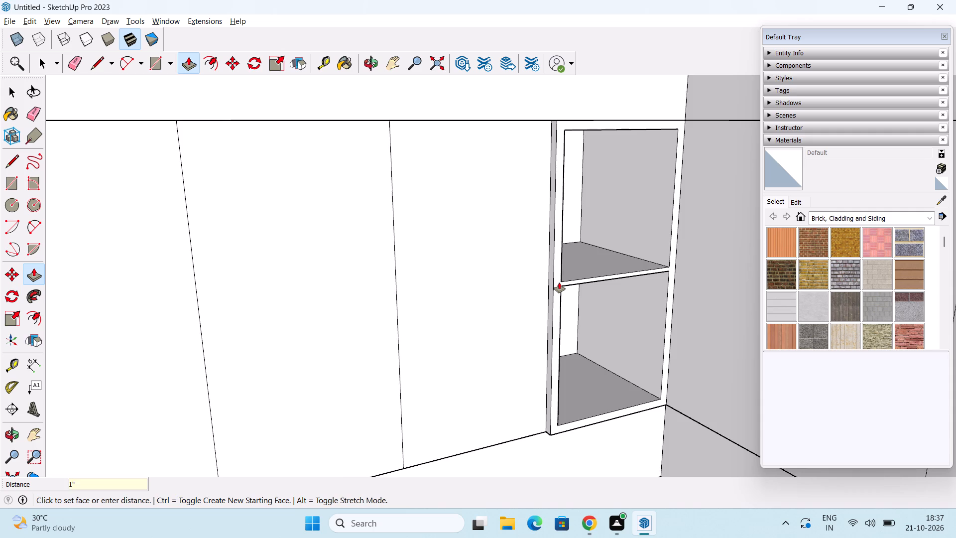
Examine the whole kitchen from several angles, checking the new corner open shelves against the other cabinets.
scroll(559, 282, "down", 4)
middle_click_drag(564, 291, 473, 282)
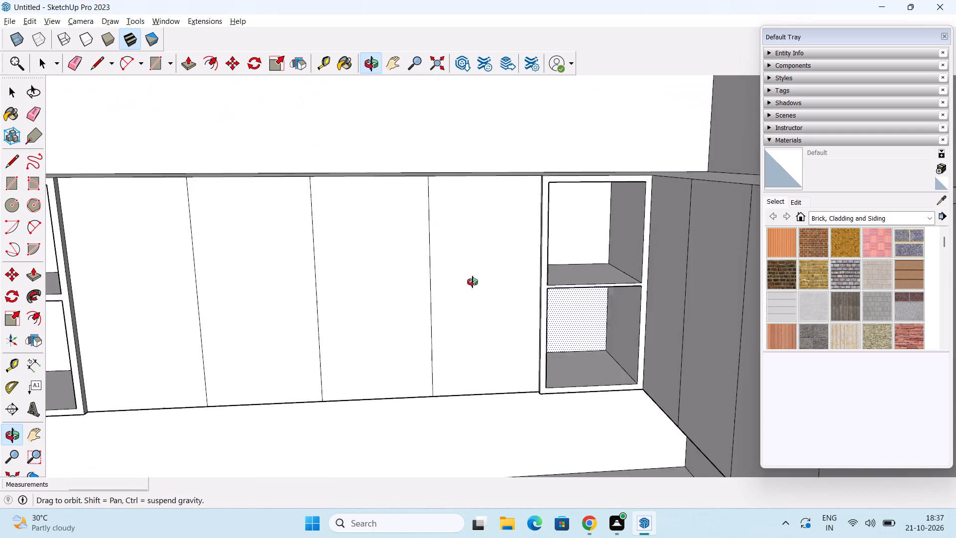
middle_click_drag(473, 282, 478, 334)
key("space")
scroll(495, 320, "down", 5)
middle_click_drag(519, 370, 562, 303, "shift")
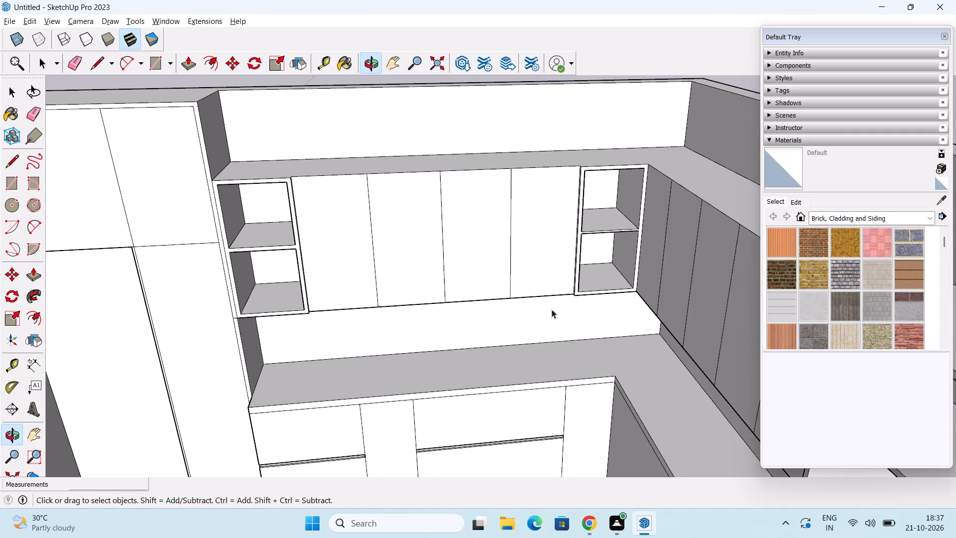
middle_click_drag(557, 302, 642, 339)
scroll(643, 337, "down", 6)
middle_click_drag(647, 336, 607, 272, "shift")
middle_click_drag(594, 346, 637, 295)
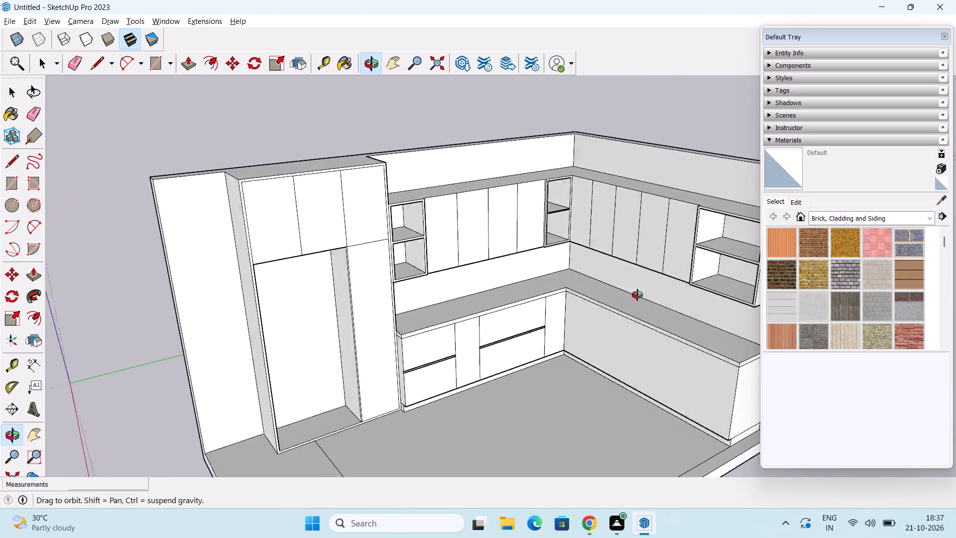
middle_click_drag(637, 295, 646, 337)
scroll(648, 344, "up", 1)
middle_click_drag(650, 347, 637, 336)
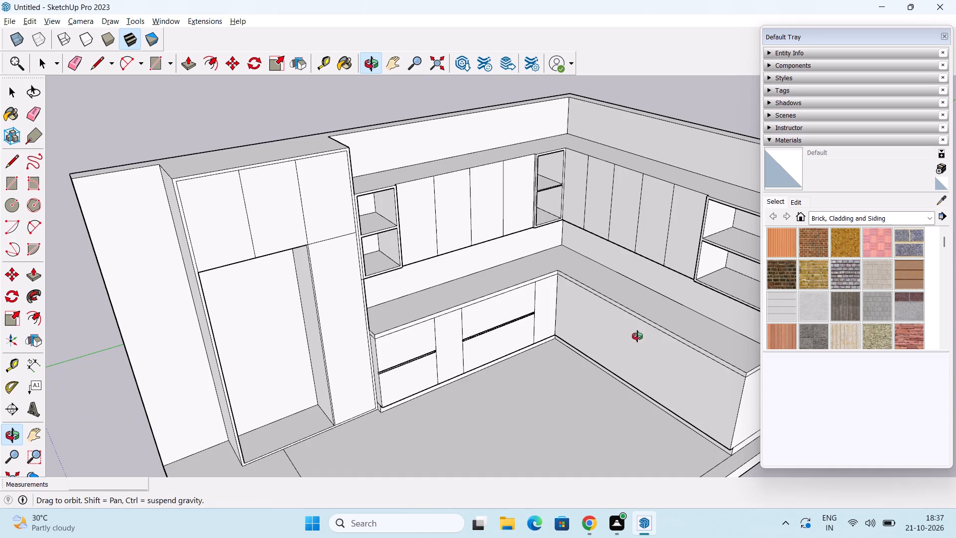
middle_click_drag(637, 336, 637, 337)
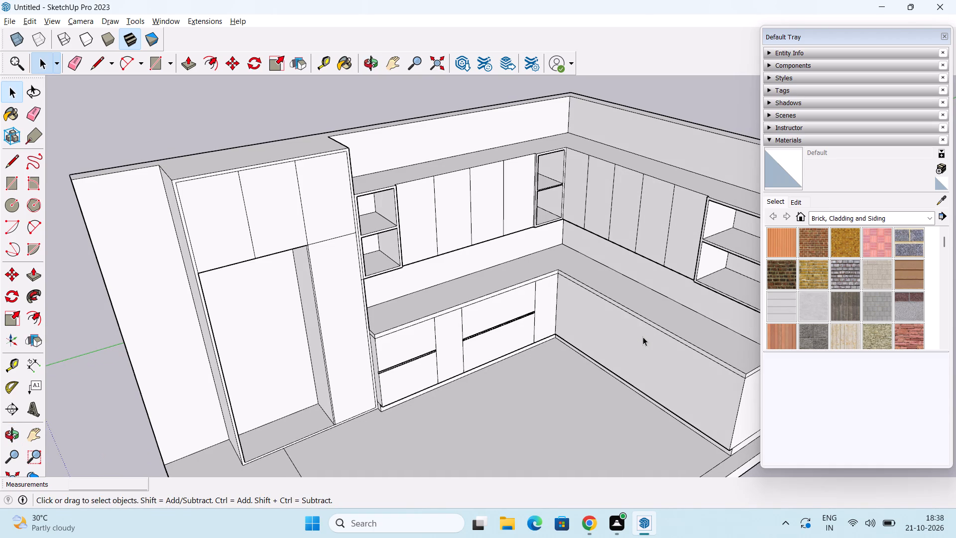
middle_click_drag(637, 349, 672, 330)
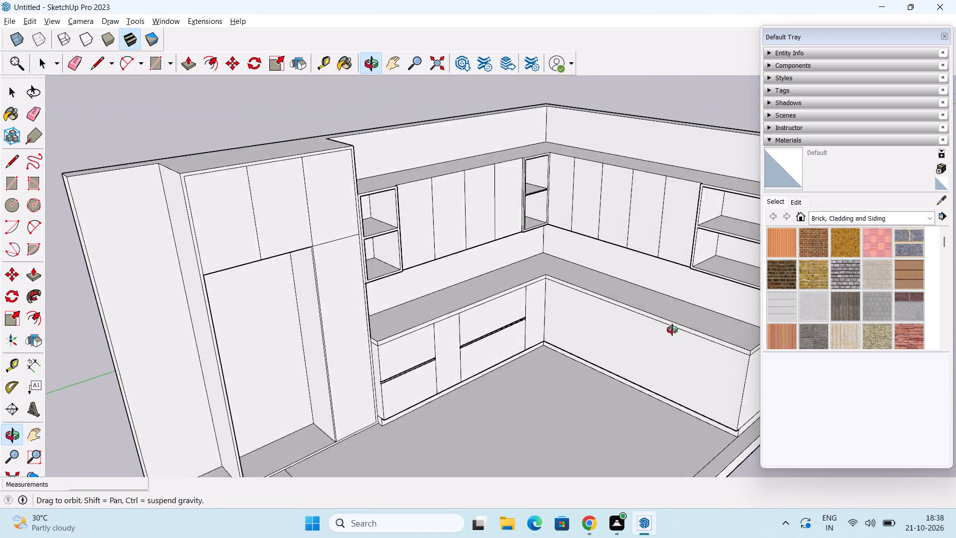
middle_click_drag(672, 330, 681, 362)
middle_click_drag(681, 362, 583, 376, "shift")
scroll(587, 376, "down", 1)
middle_click_drag(555, 348, 550, 336)
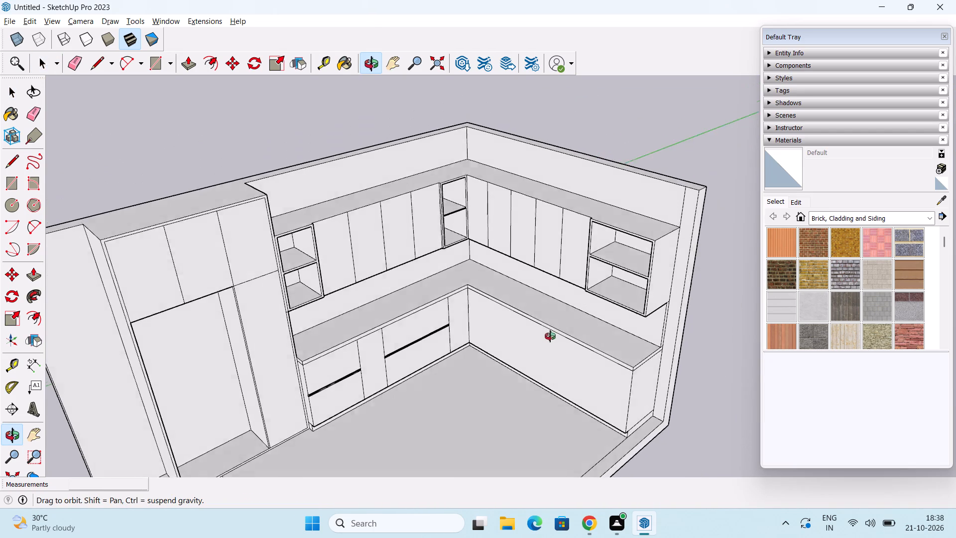
middle_click_drag(550, 336, 541, 345)
middle_click_drag(390, 301, 520, 294)
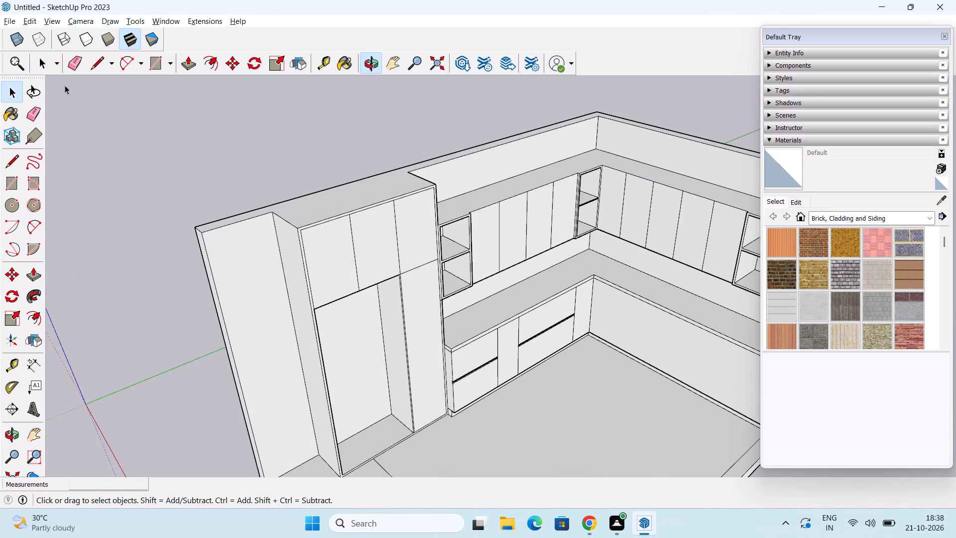
middle_click_drag(284, 217, 214, 206)
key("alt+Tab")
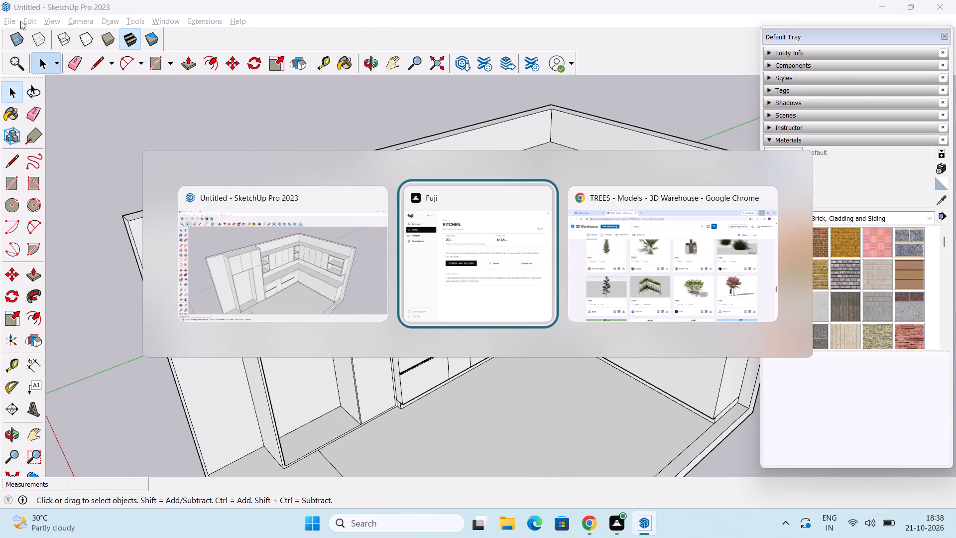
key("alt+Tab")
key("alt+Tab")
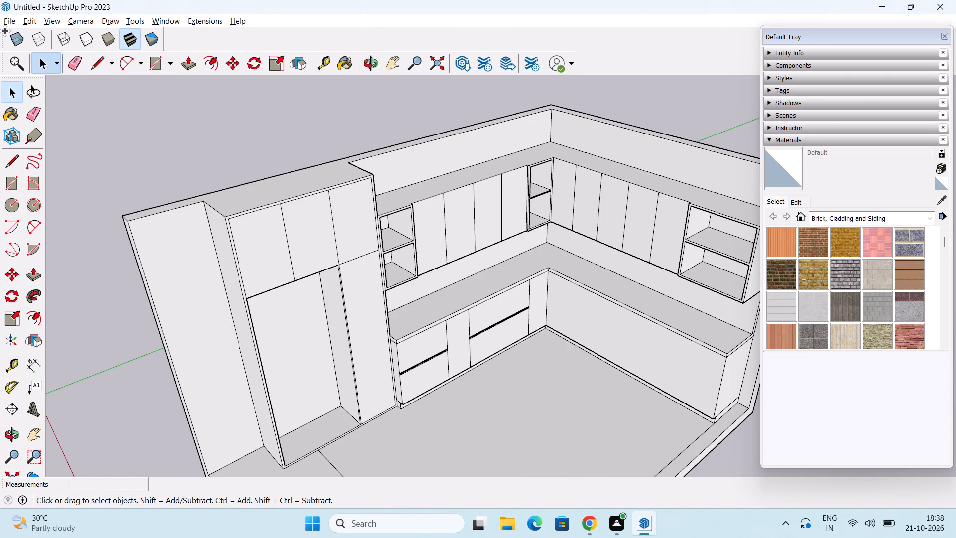
Import KITCHEN+ITEMS+(15).skp from Downloads and place the knife block on the open floor in front of the cabinets.
left_click(6, 24)
left_click(77, 208)
left_click(62, 195)
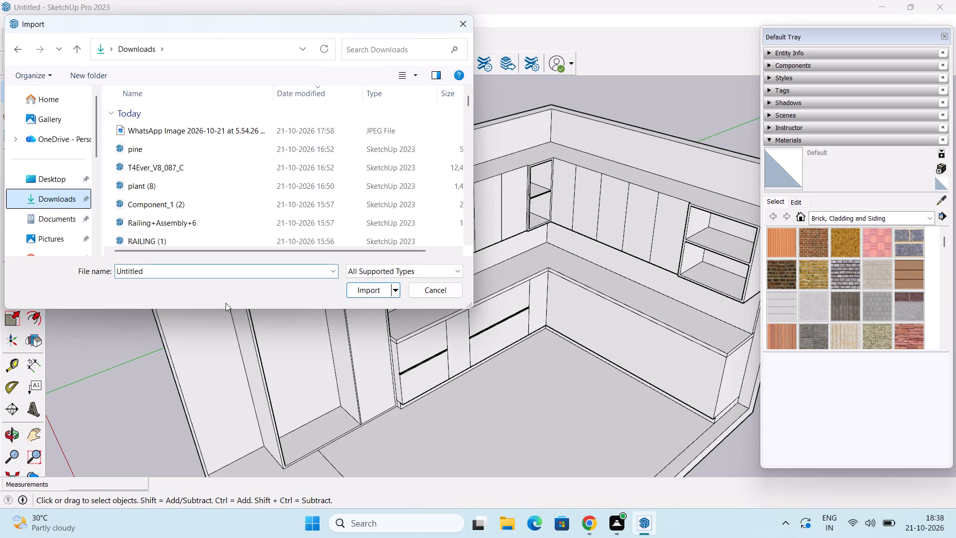
left_click(177, 274)
key("k")
key("i")
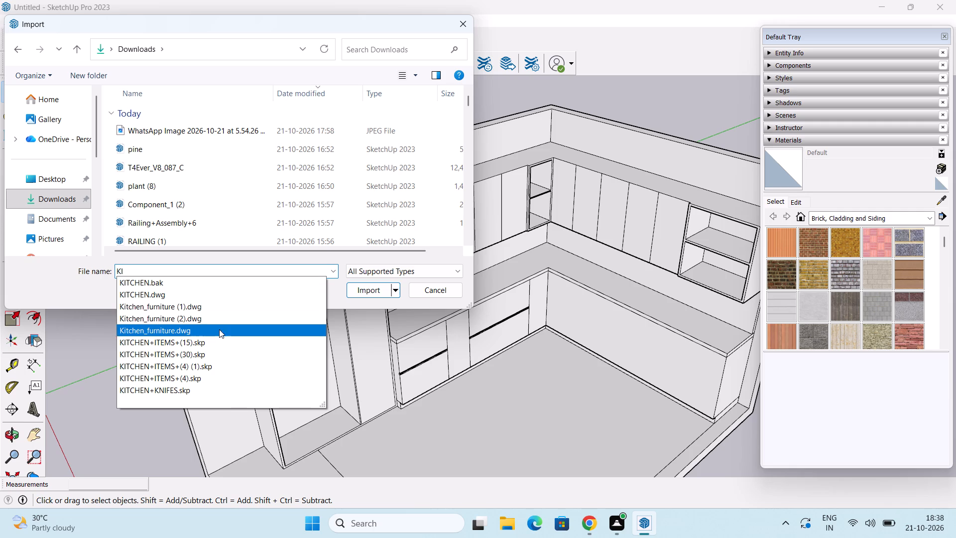
left_click(196, 344)
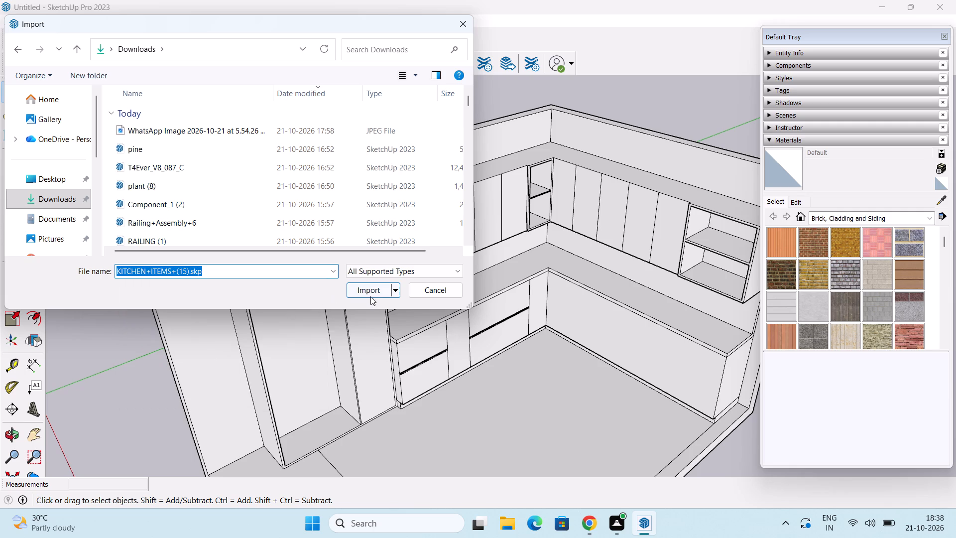
left_click(373, 291)
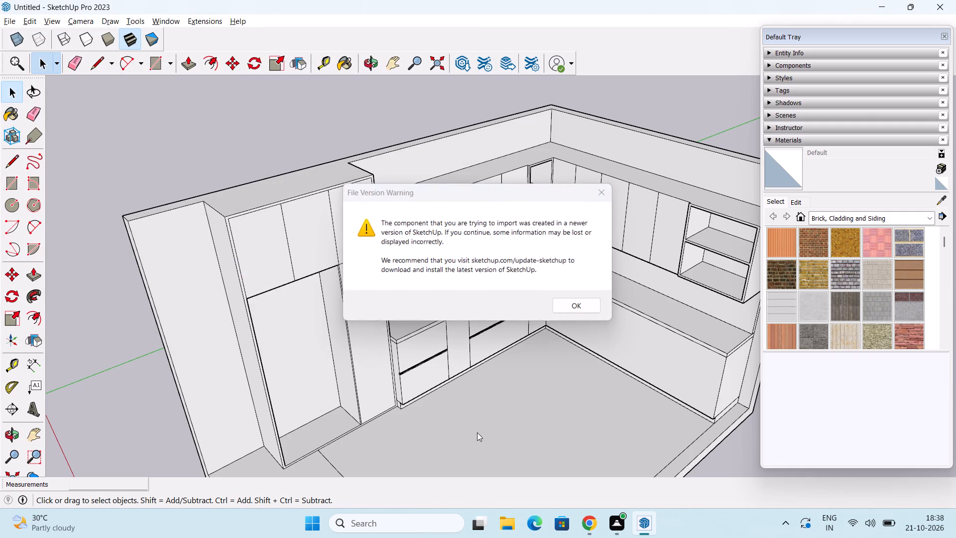
left_click(581, 303)
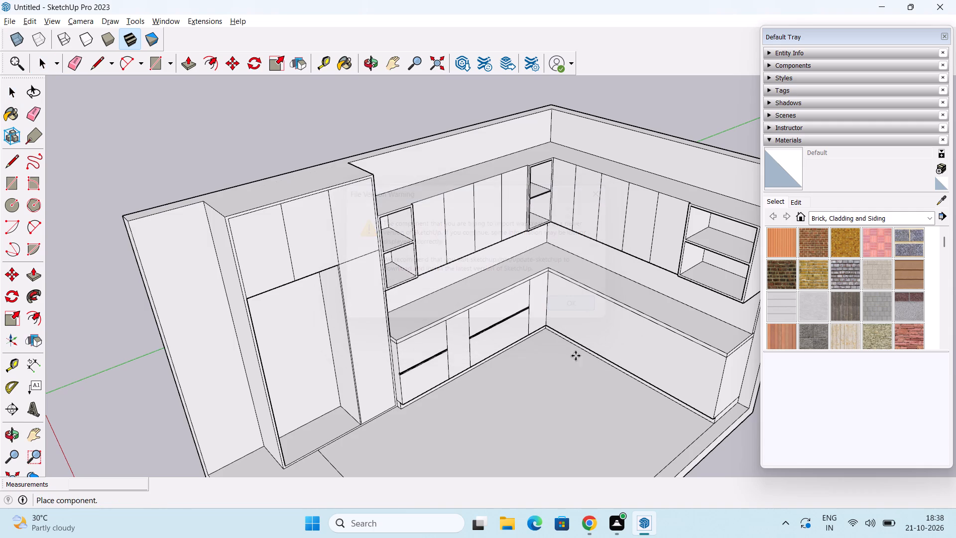
left_click(537, 414)
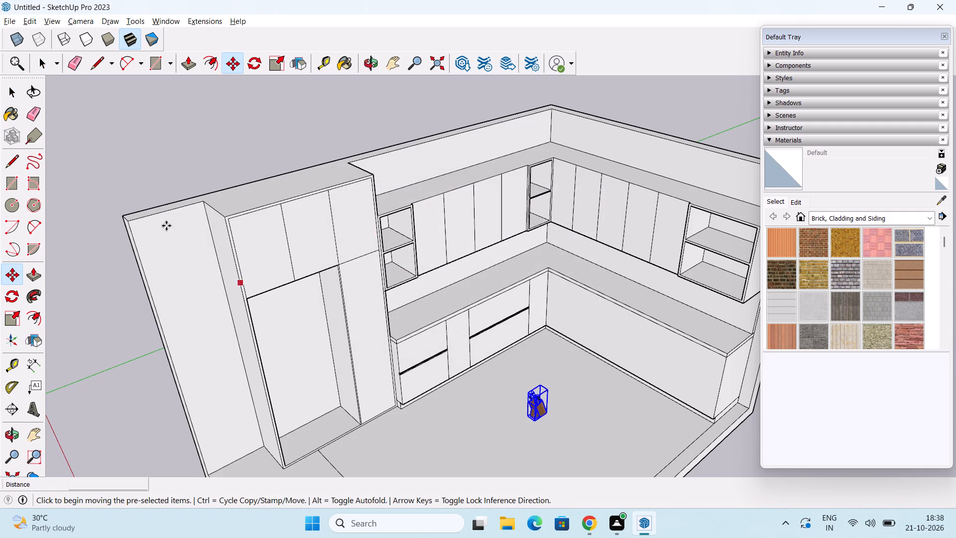
Import KITCHEN+ITEMS+(30).skp from Downloads and place it on the floor beside the knife block, on the tall-unit side.
left_click(9, 21)
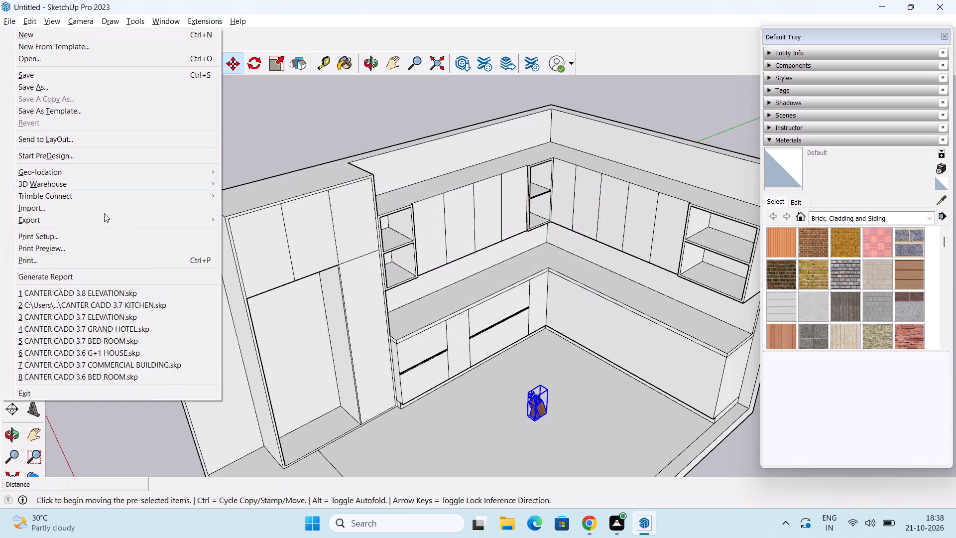
left_click(113, 208)
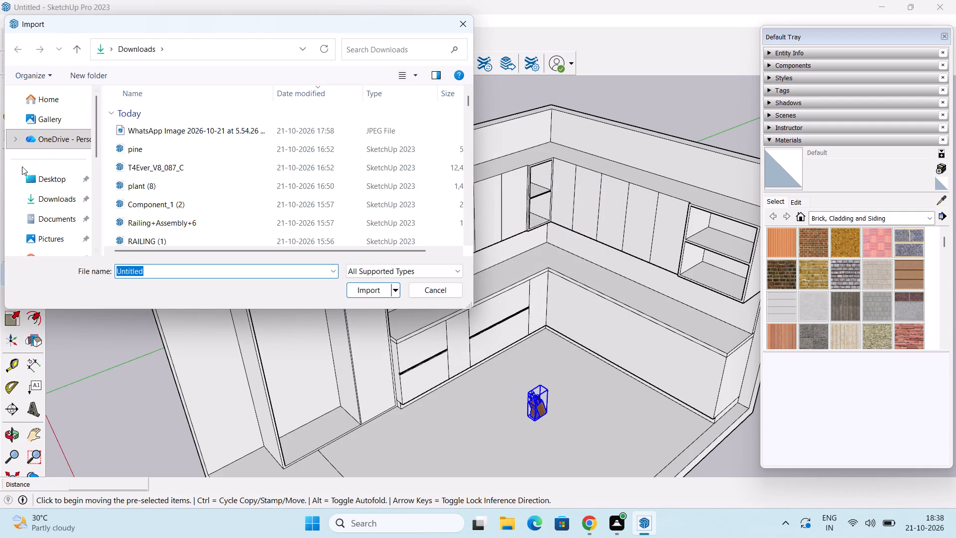
left_click(53, 196)
left_click(158, 267)
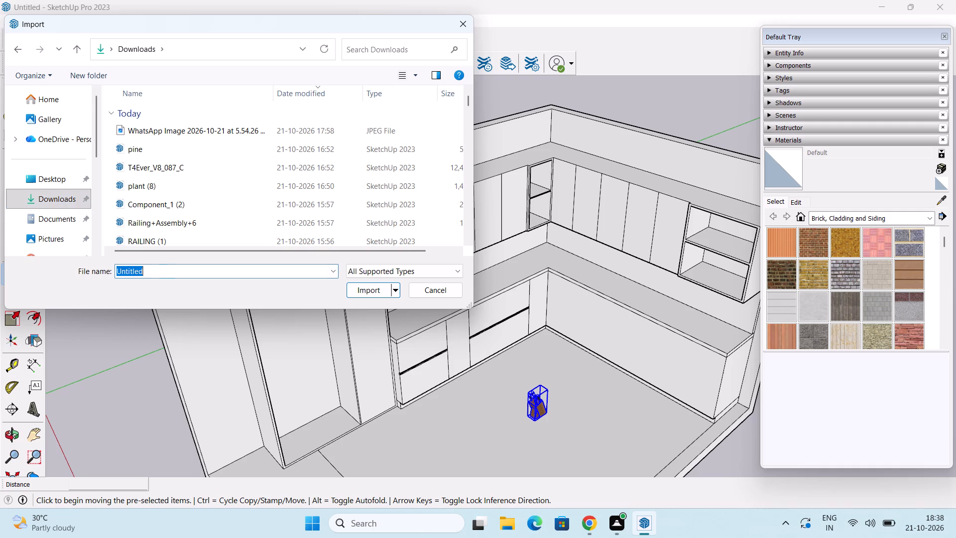
key("k")
key("i")
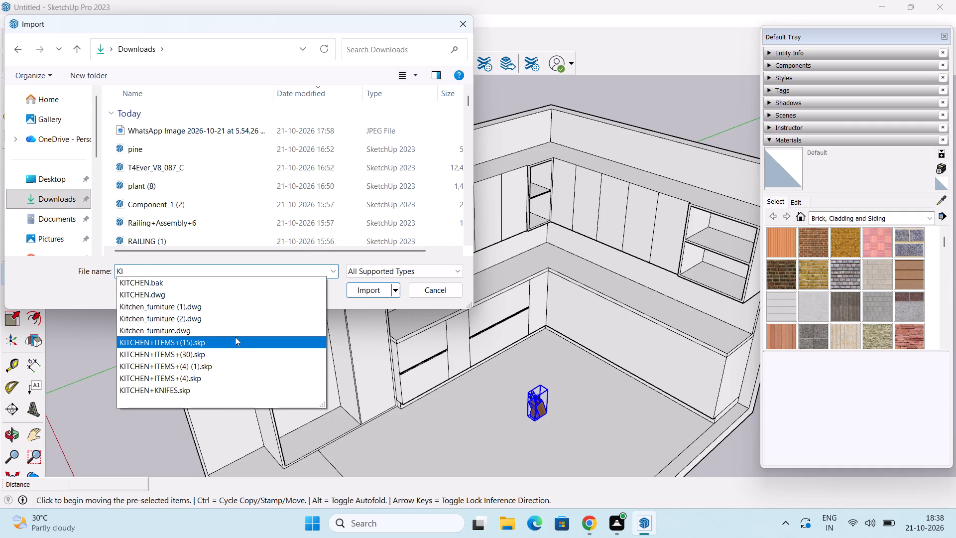
left_click(216, 355)
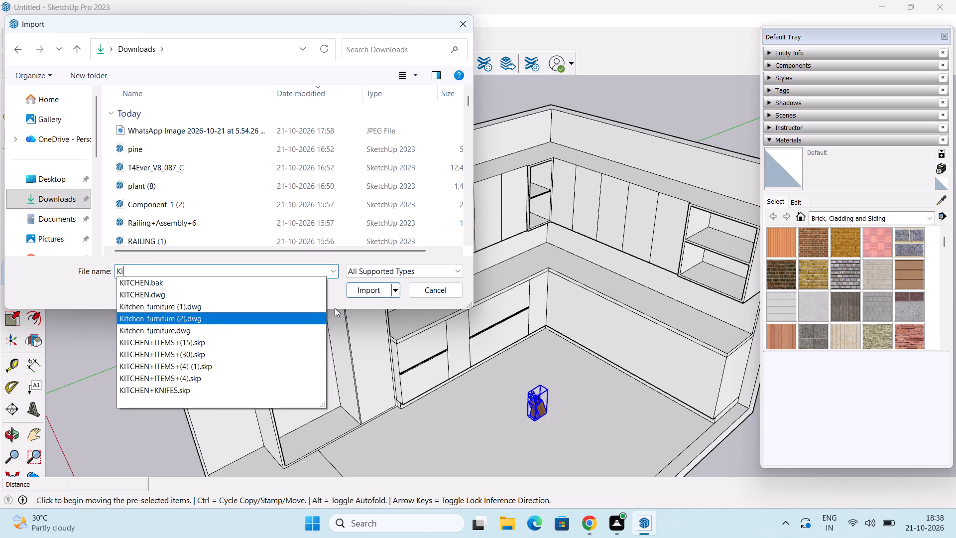
left_click(374, 293)
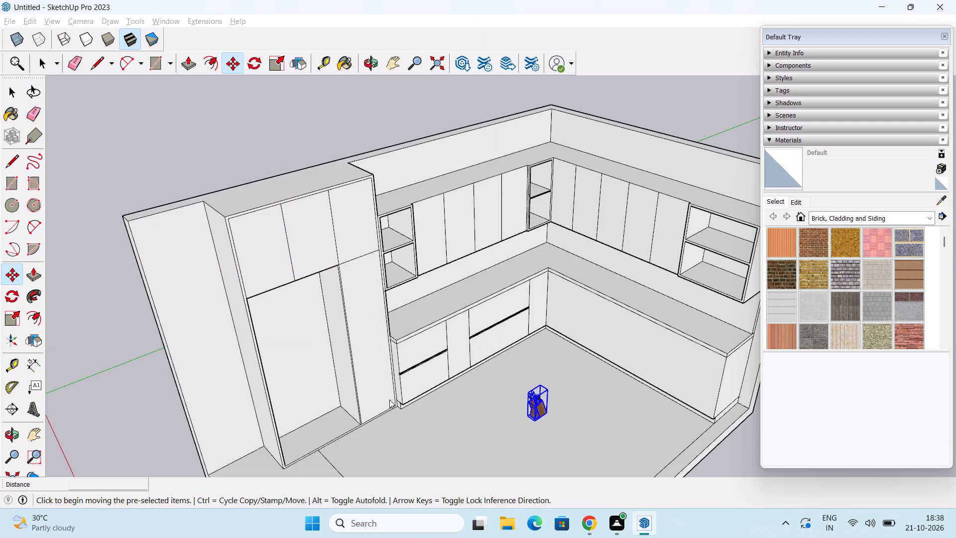
left_click(576, 308)
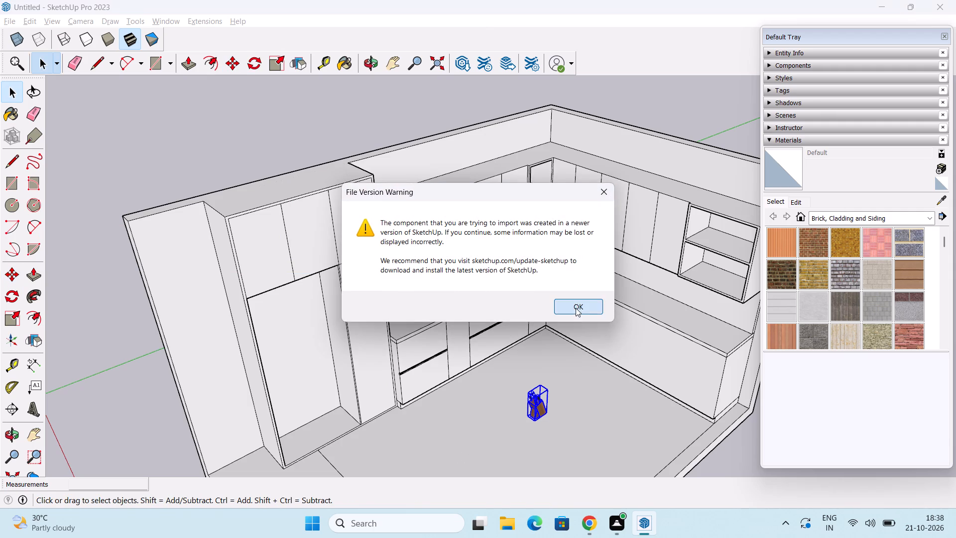
scroll(483, 410, "up", 2)
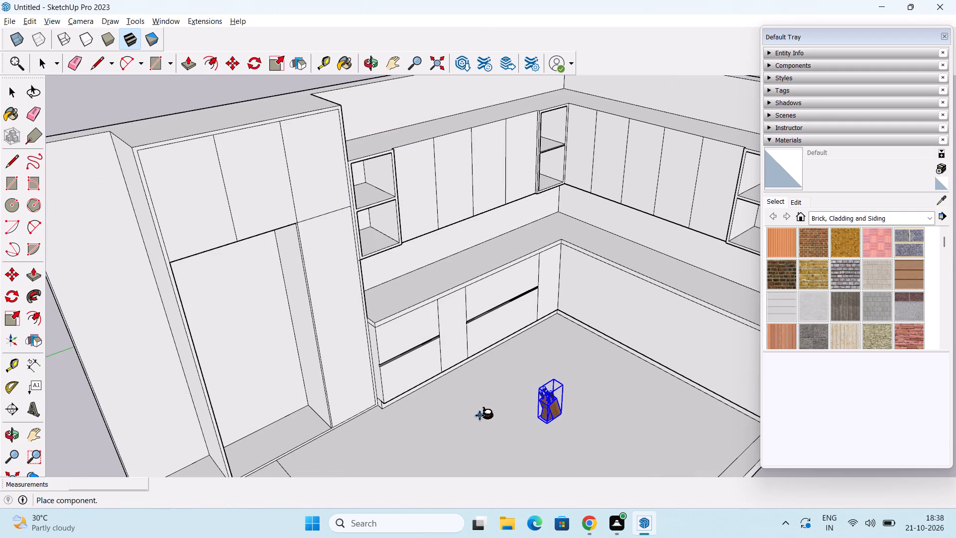
left_click(479, 415)
Import KITCHEN+ITEMS+(4) (1).skp from Downloads and place the utensil holder on the floor on the knife block's other side.
left_click(9, 20)
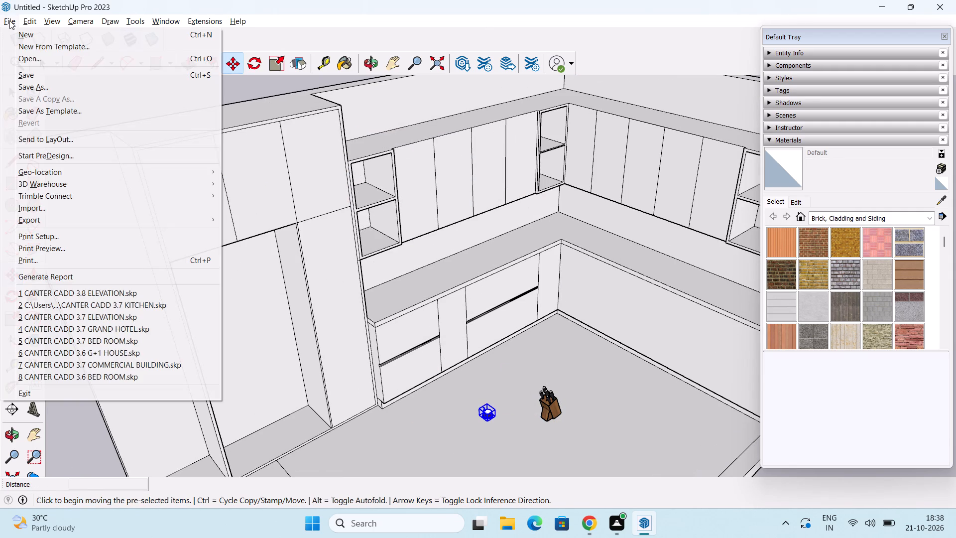
left_click(102, 207)
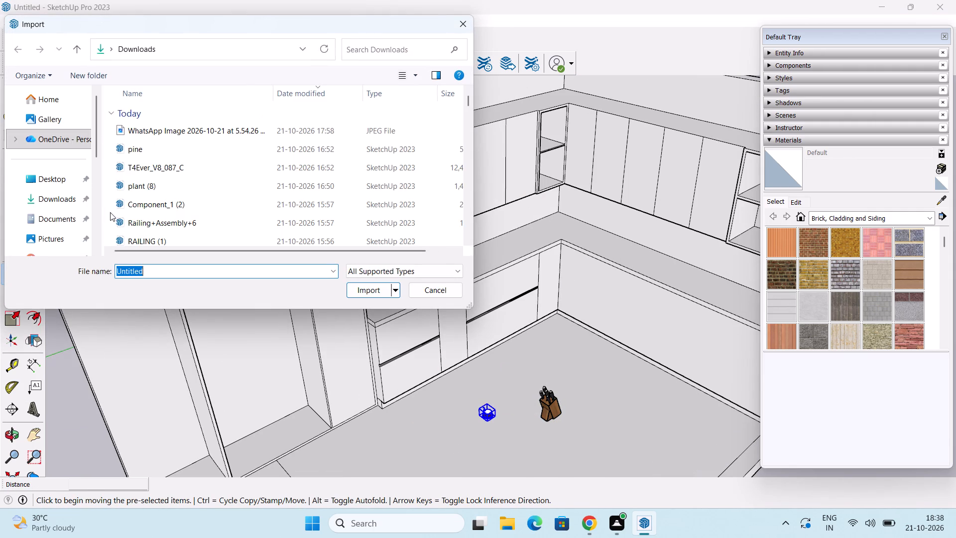
left_click(61, 200)
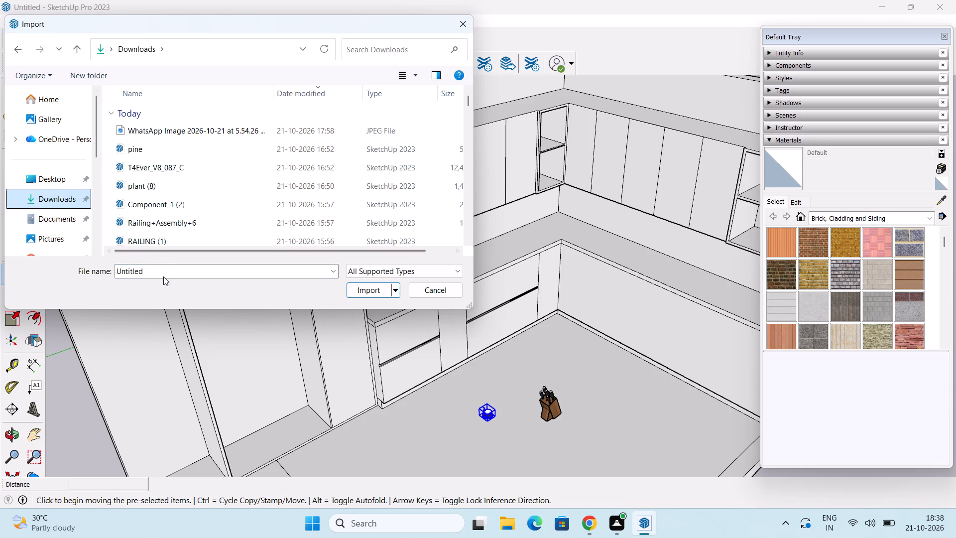
left_click(164, 270)
type("KI")
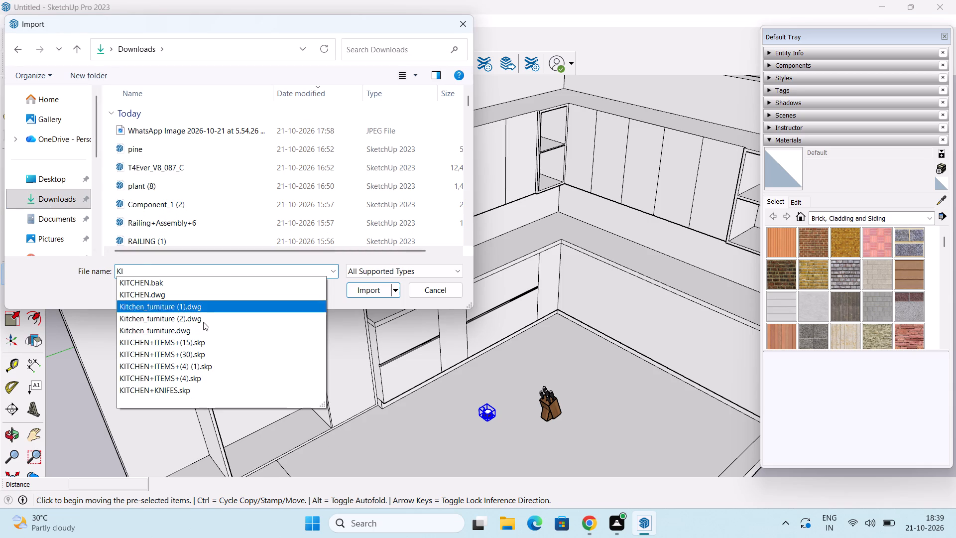
left_click(221, 365)
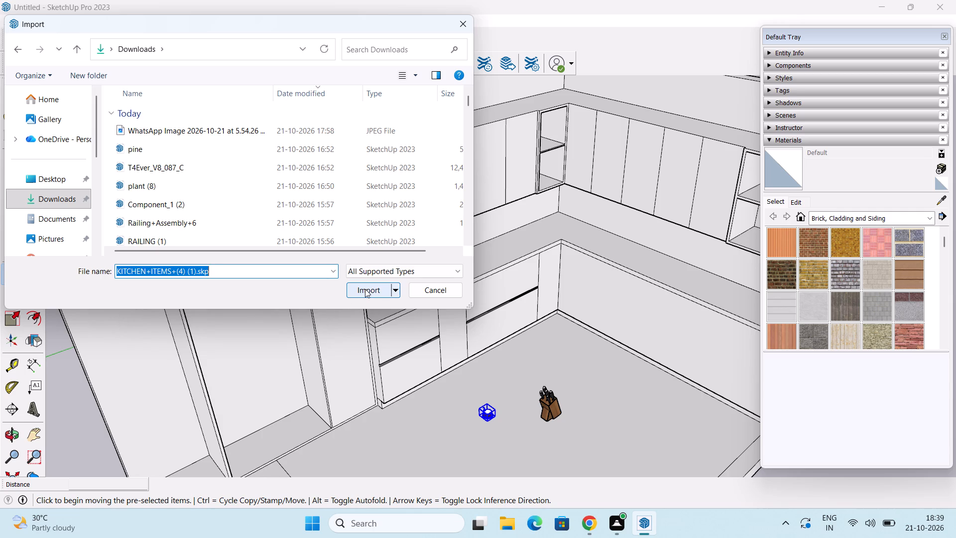
left_click(366, 291)
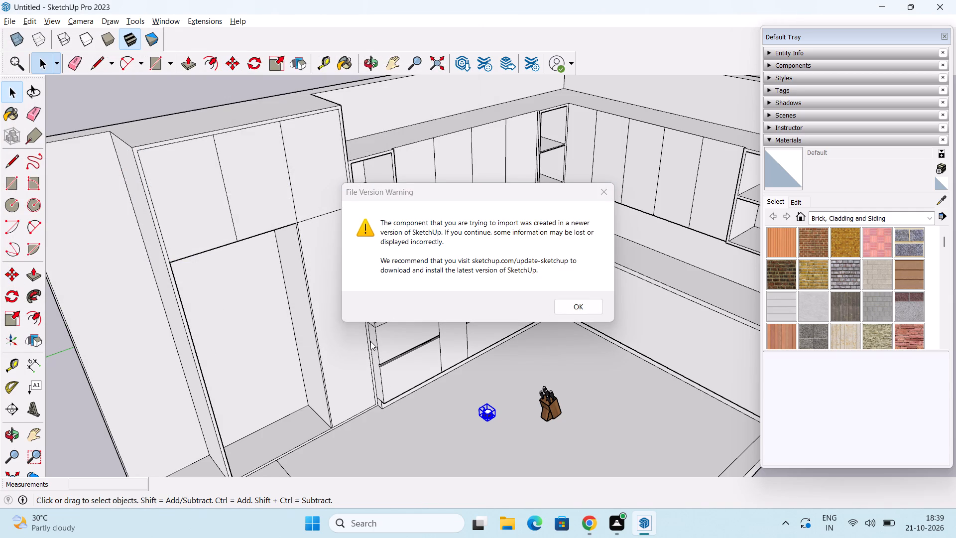
left_click(586, 307)
left_click(608, 427)
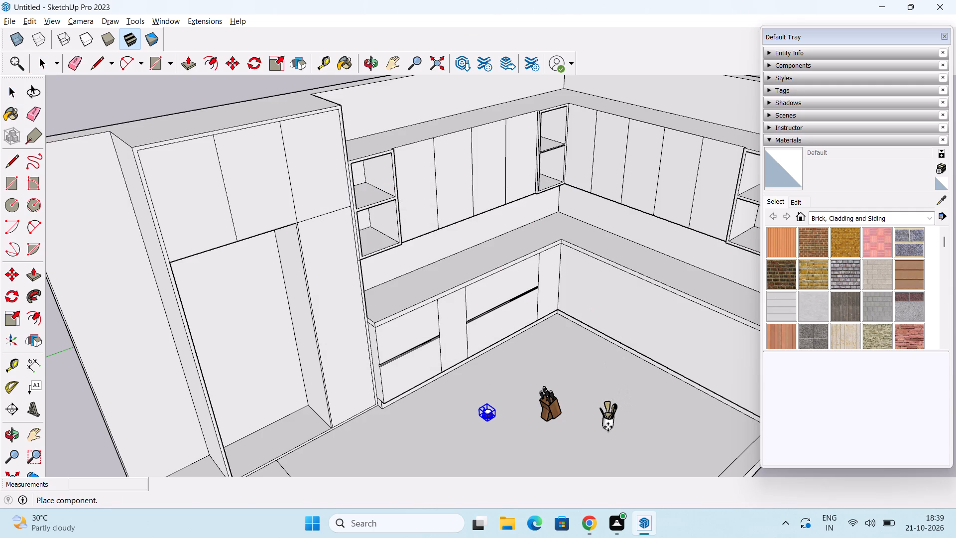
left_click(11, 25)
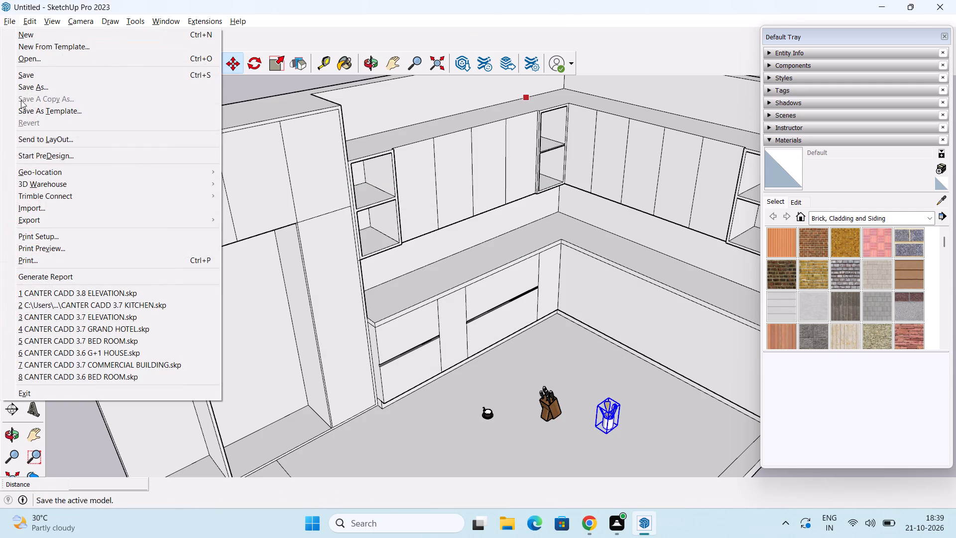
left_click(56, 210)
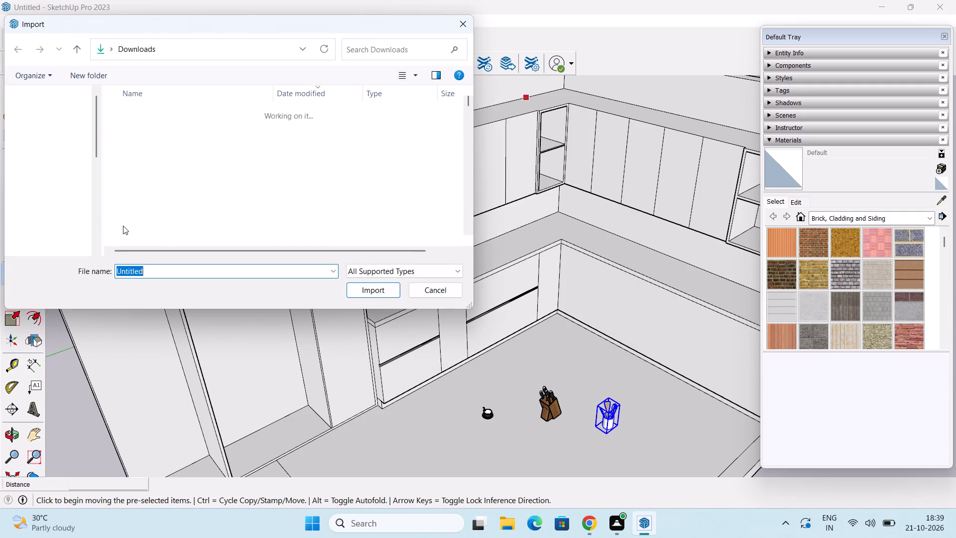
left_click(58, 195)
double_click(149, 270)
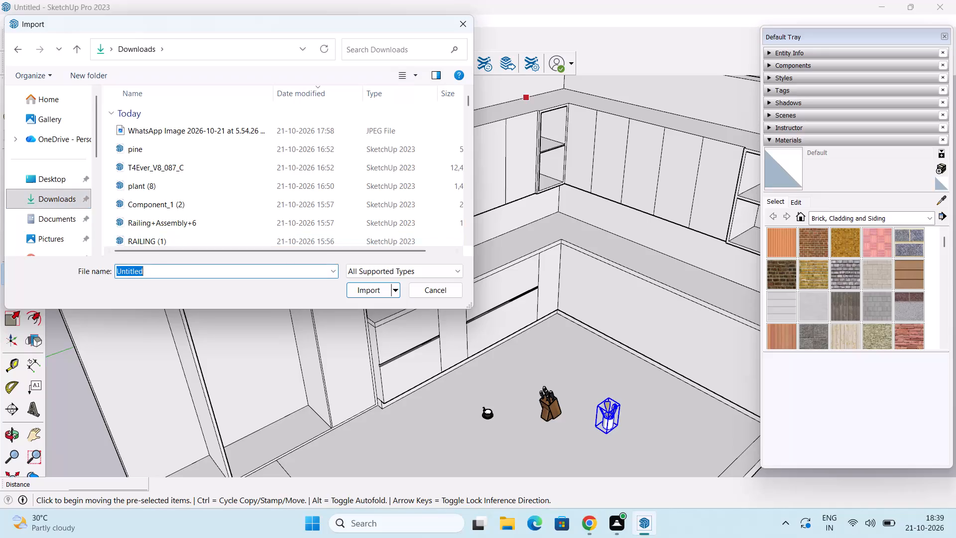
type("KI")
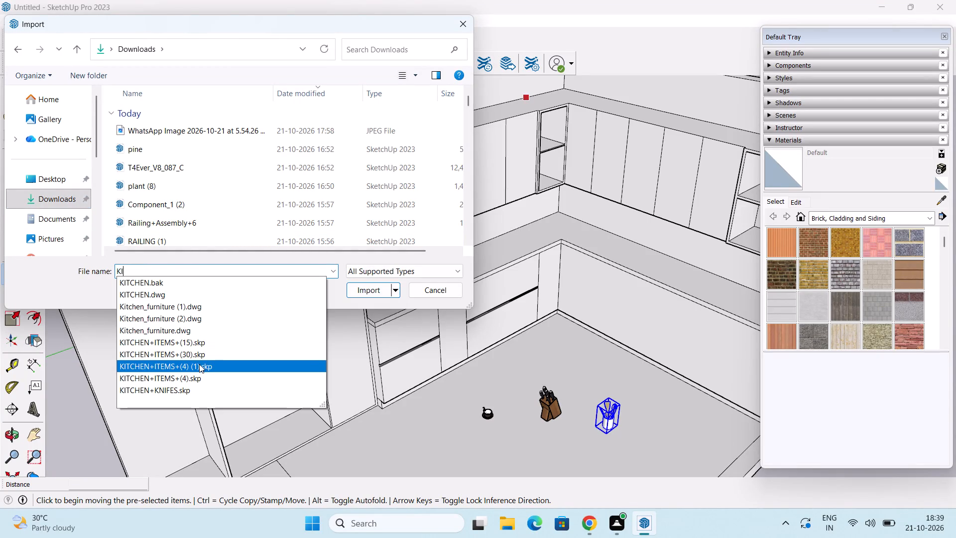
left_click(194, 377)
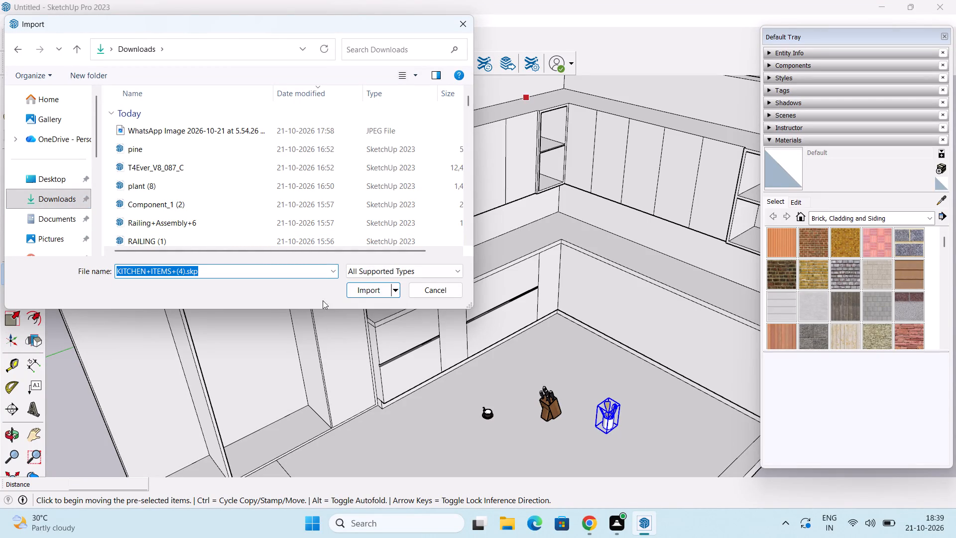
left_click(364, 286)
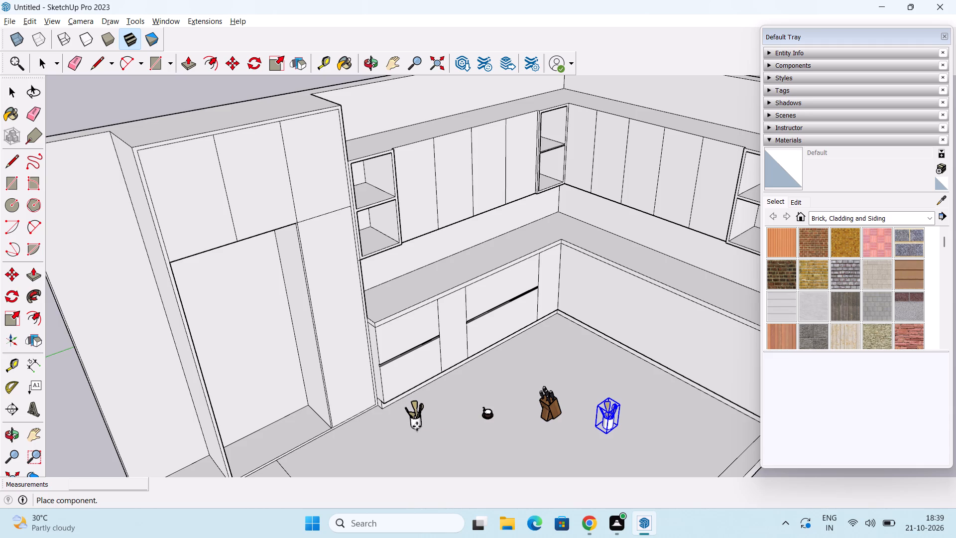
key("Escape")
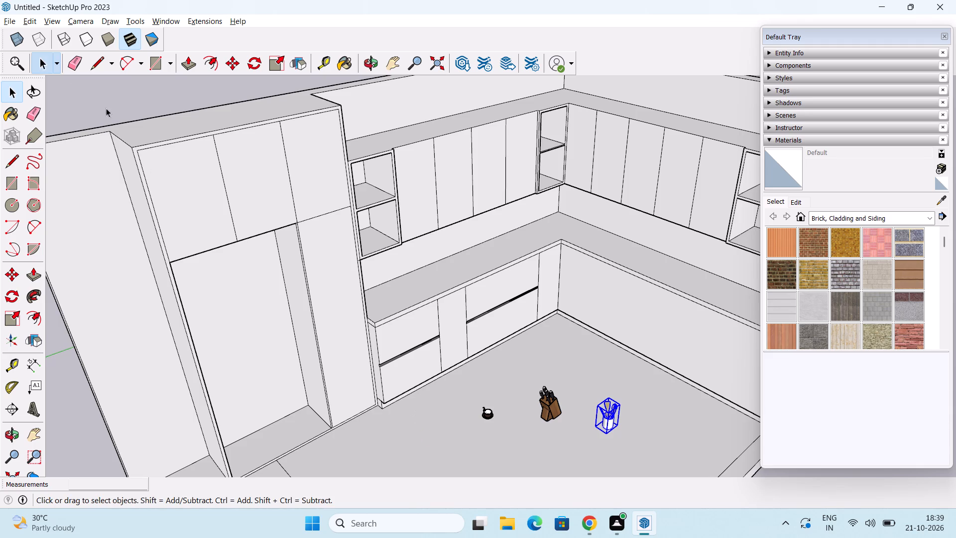
Import KITCHEN+KNIFES.skp from Downloads and place the knife block and cutting board set outside the floor slab, near the red axis.
left_click(9, 20)
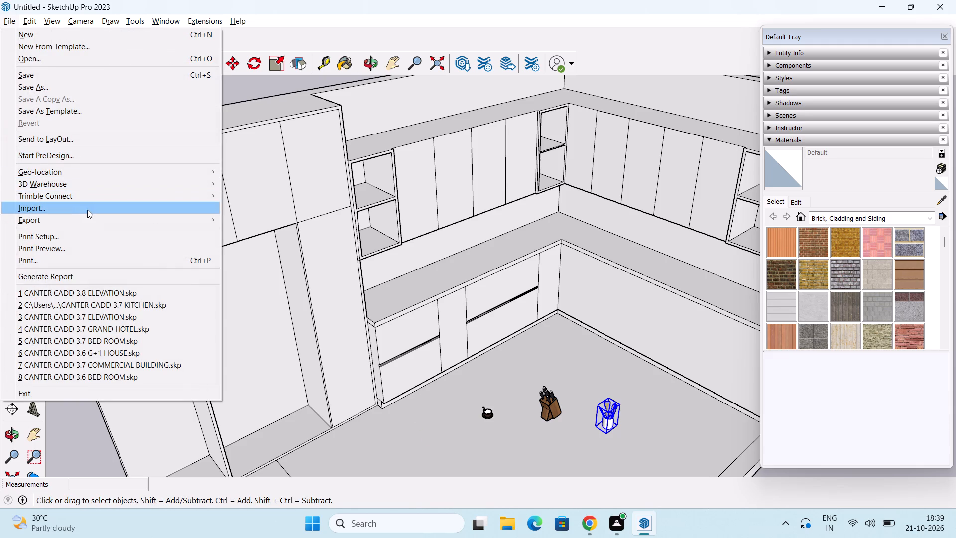
left_click(87, 210)
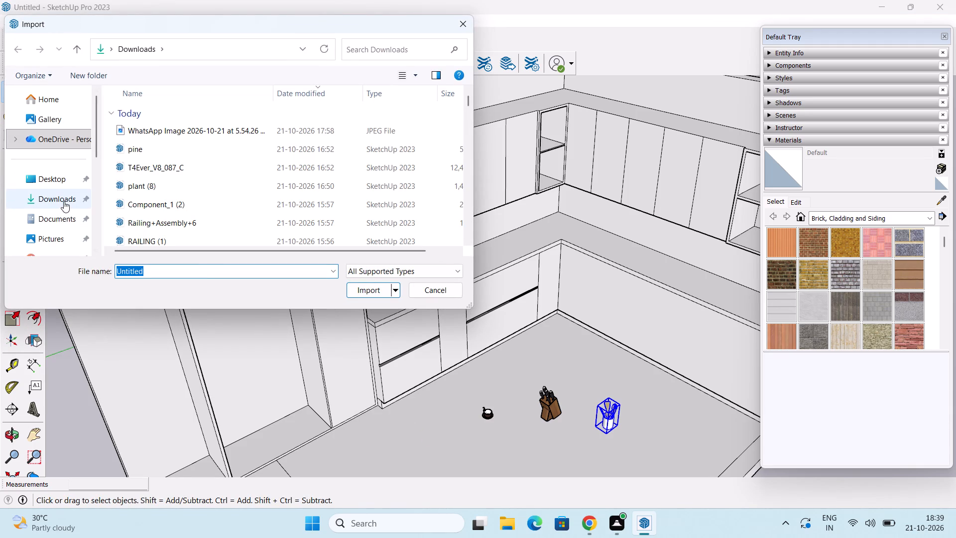
left_click(64, 201)
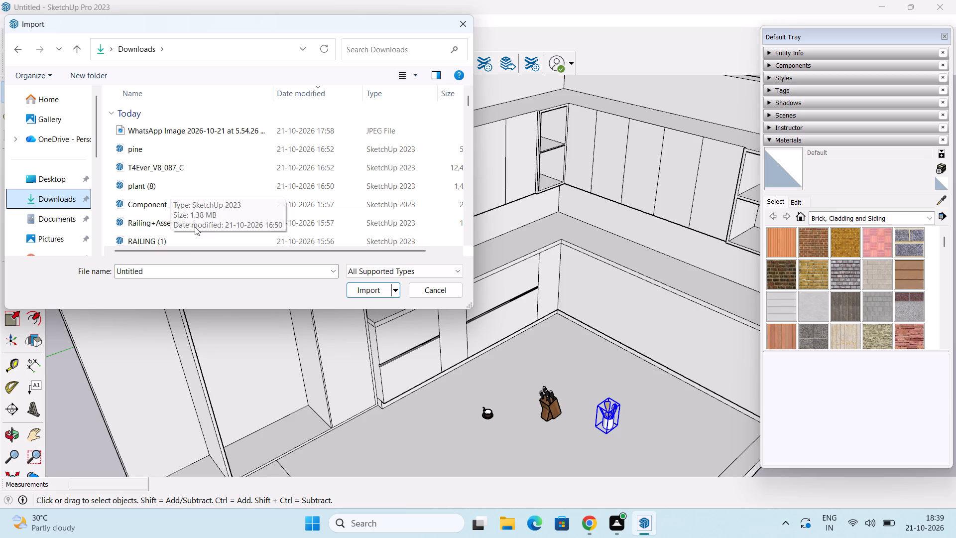
left_click(182, 269)
type("KI")
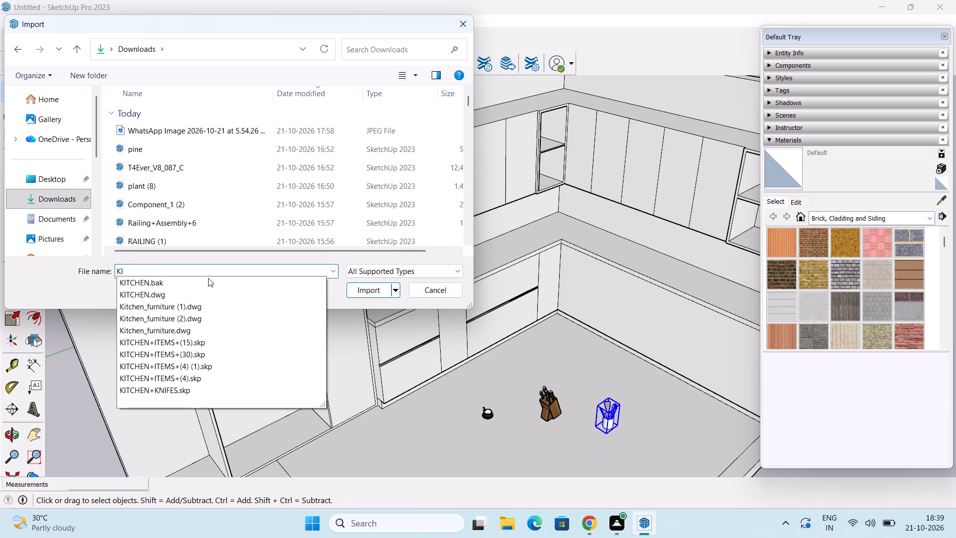
left_click(211, 390)
left_click(371, 289)
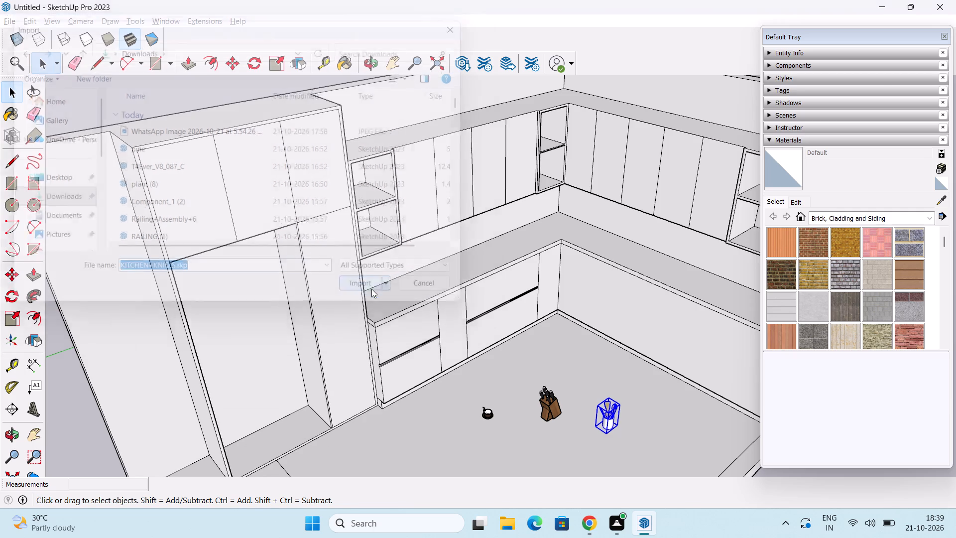
left_click(582, 303)
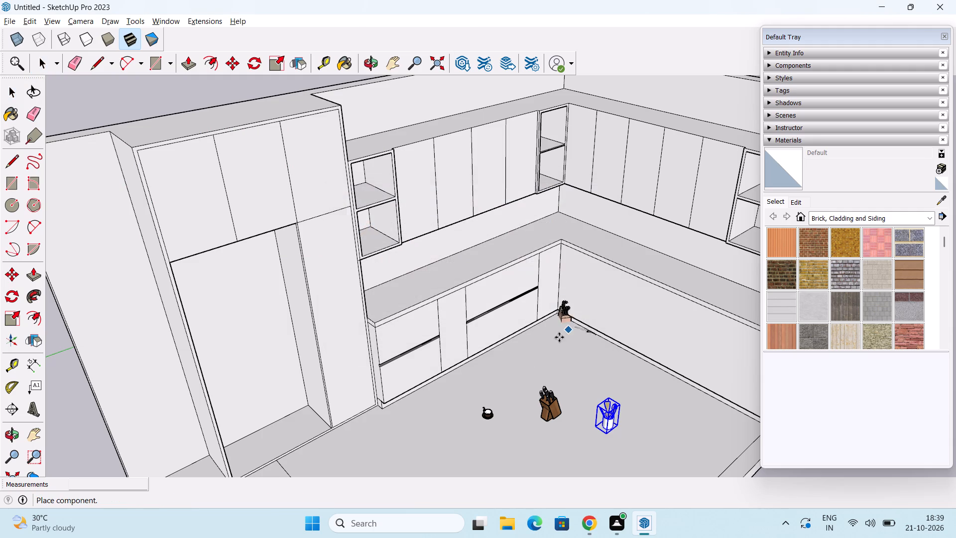
scroll(454, 436, "up", 2)
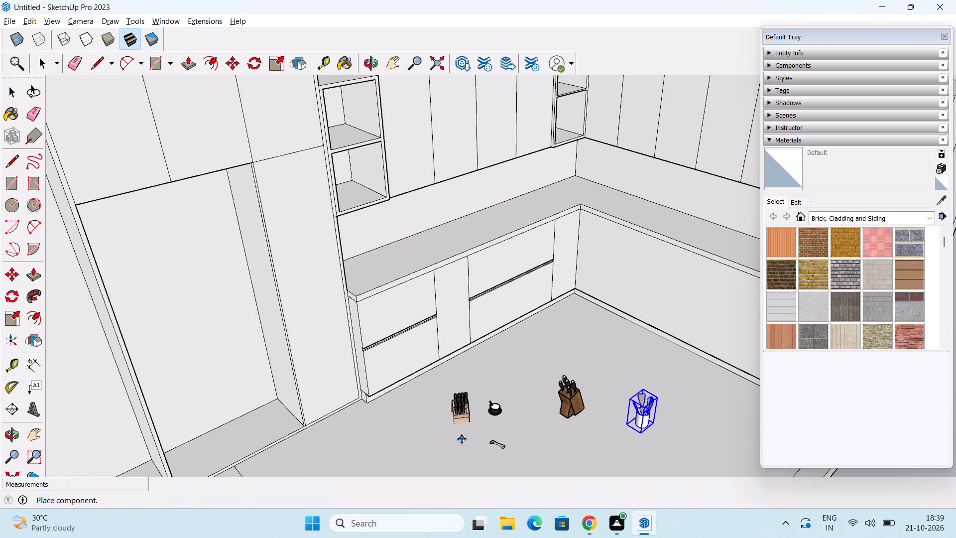
middle_click_drag(462, 439, 523, 321, "shift")
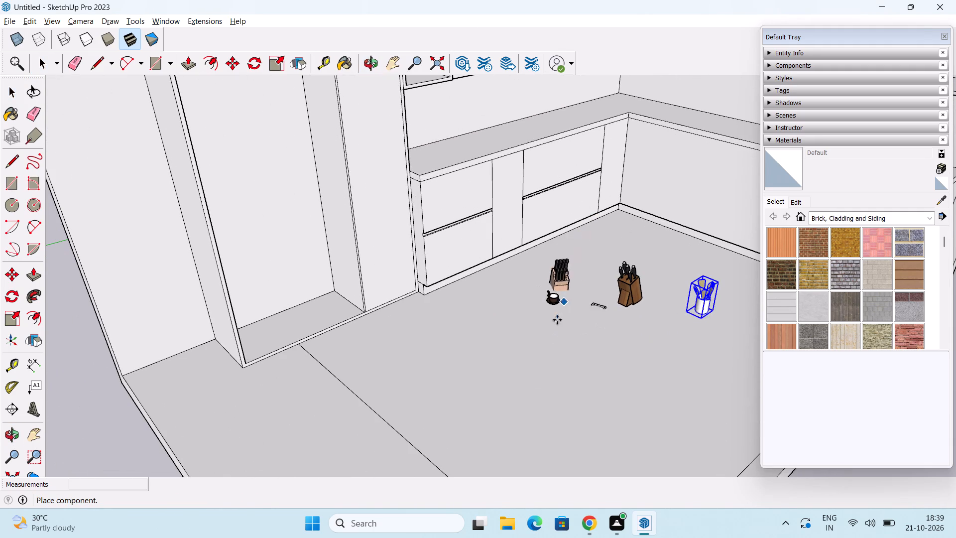
middle_click_drag(538, 379, 537, 226)
scroll(537, 226, "down", 2)
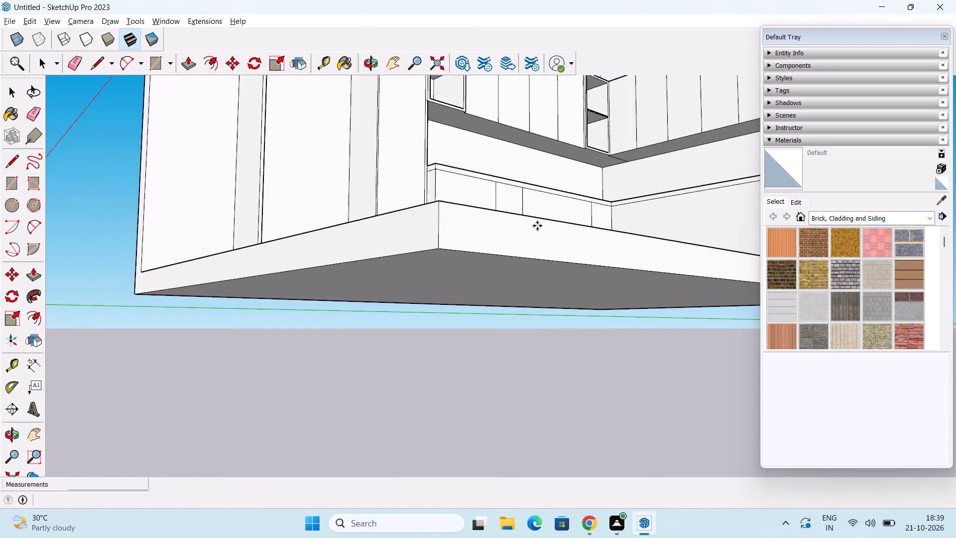
scroll(537, 226, "down", 3)
middle_click_drag(543, 205, 435, 299)
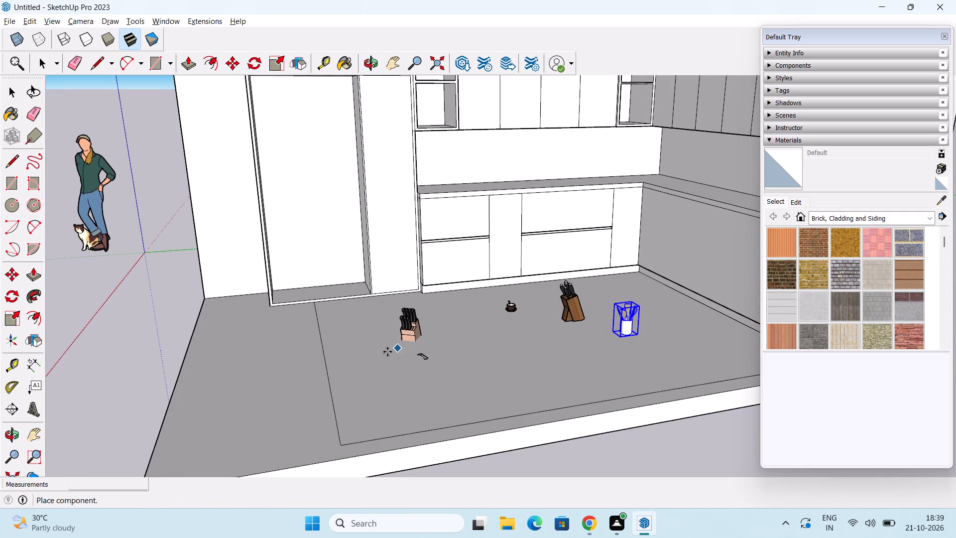
middle_click_drag(382, 353, 449, 270)
middle_click_drag(452, 270, 437, 290)
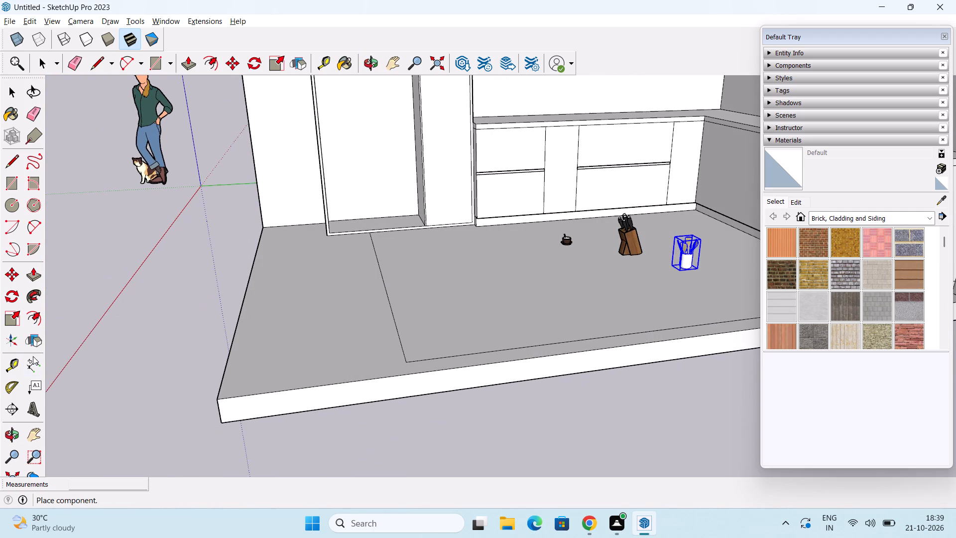
left_click(101, 351)
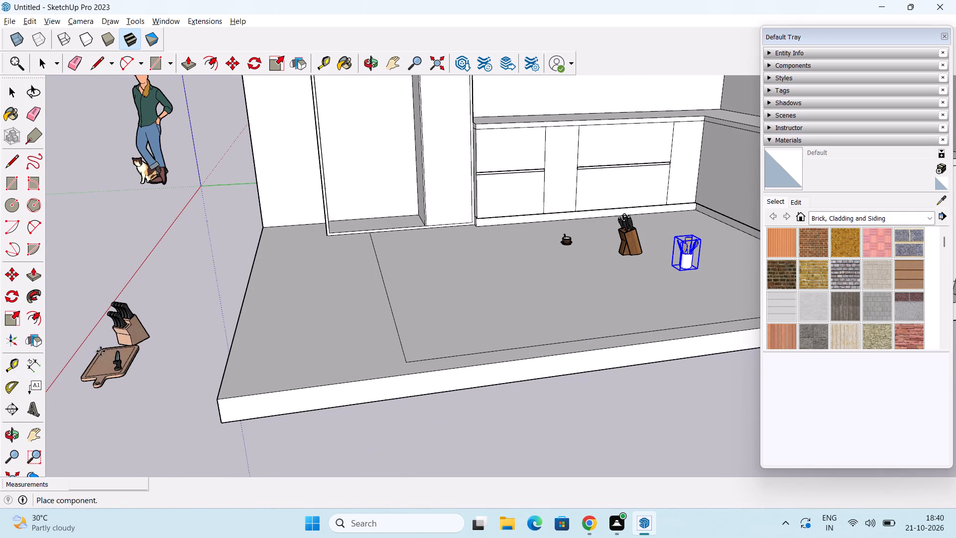
middle_click_drag(210, 303, 252, 296)
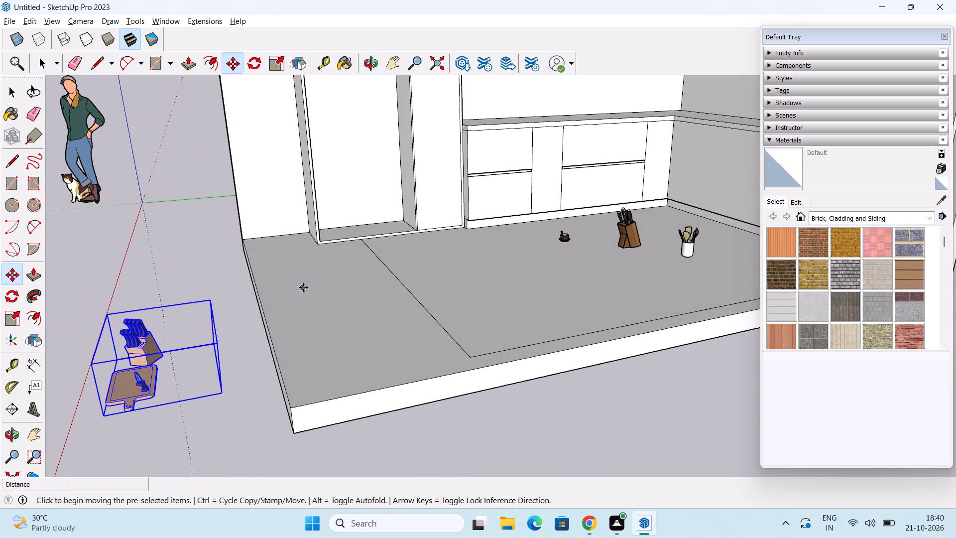
key("space")
middle_click_drag(271, 285, 285, 282)
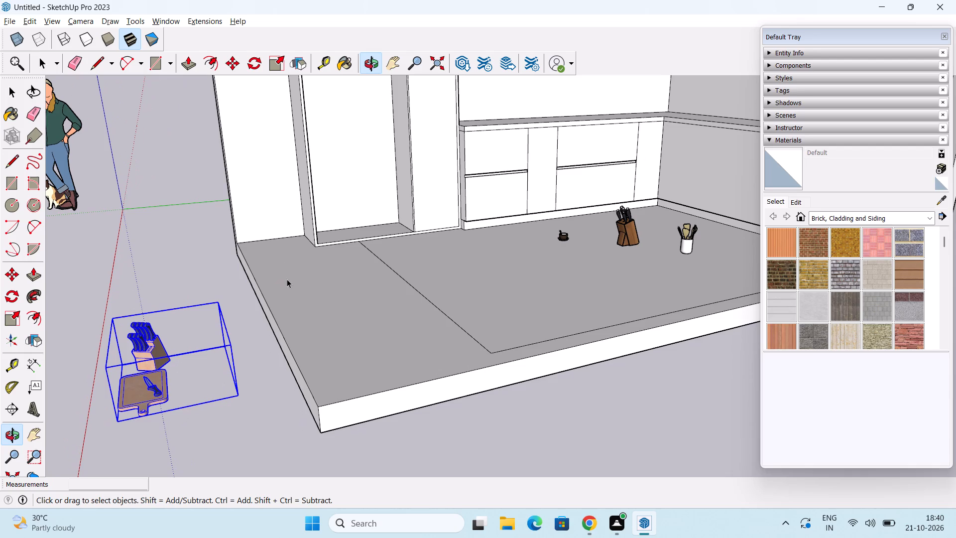
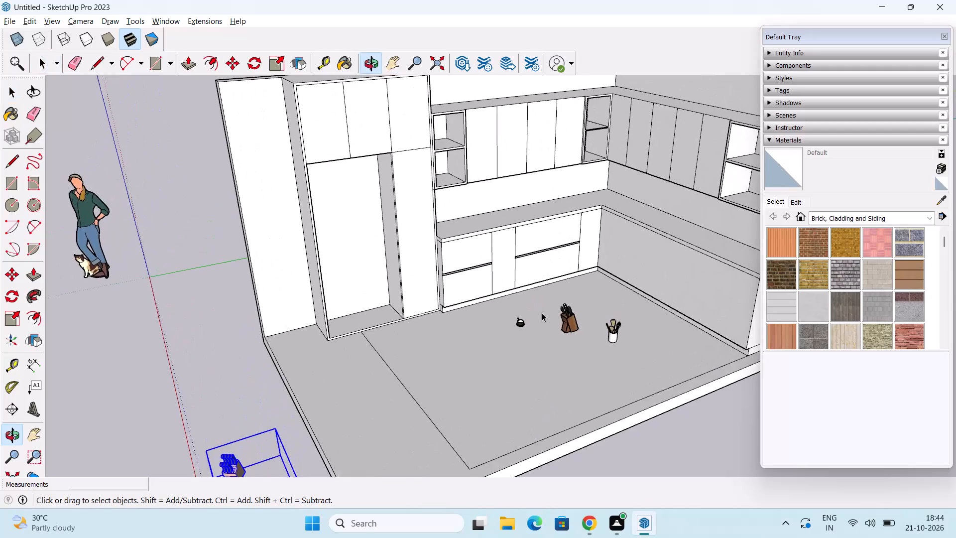
Move the cup and saucer from the floor into the upper compartment of the open shelf beside the tall unit.
scroll(543, 310, "down", 3)
middle_click_drag(558, 312, 495, 352, "shift")
middle_click_drag(495, 352, 526, 313)
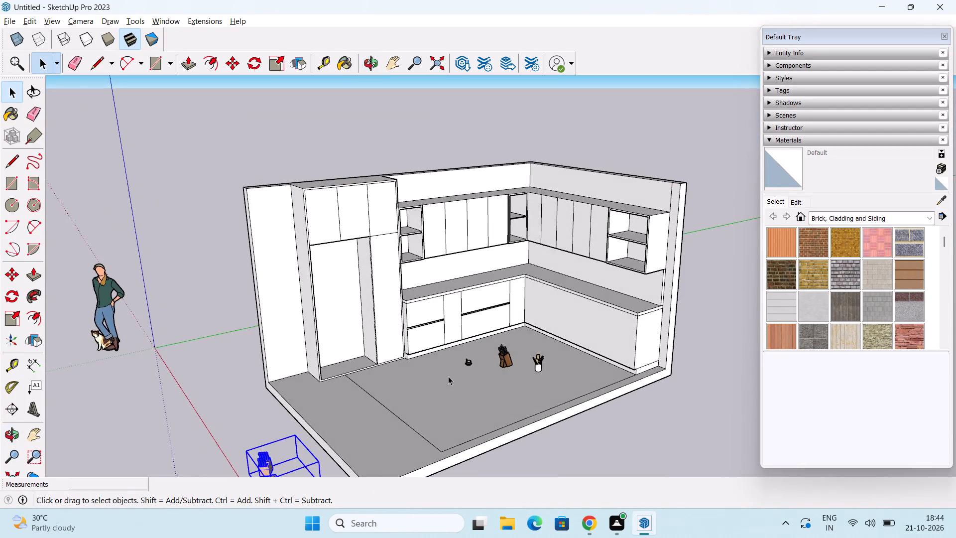
scroll(446, 365, "up", 3)
middle_click_drag(480, 363, 471, 410)
scroll(483, 378, "up", 2)
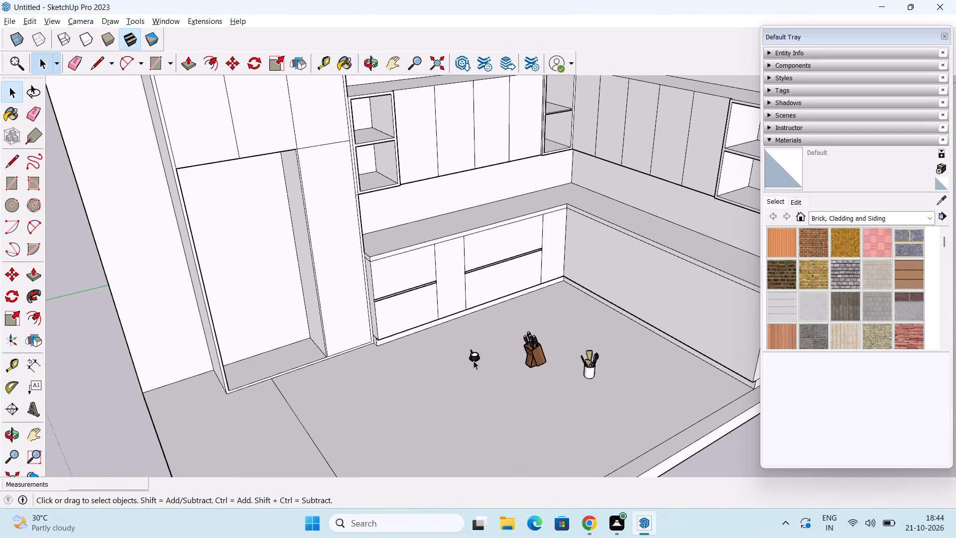
left_click(474, 356)
key("m")
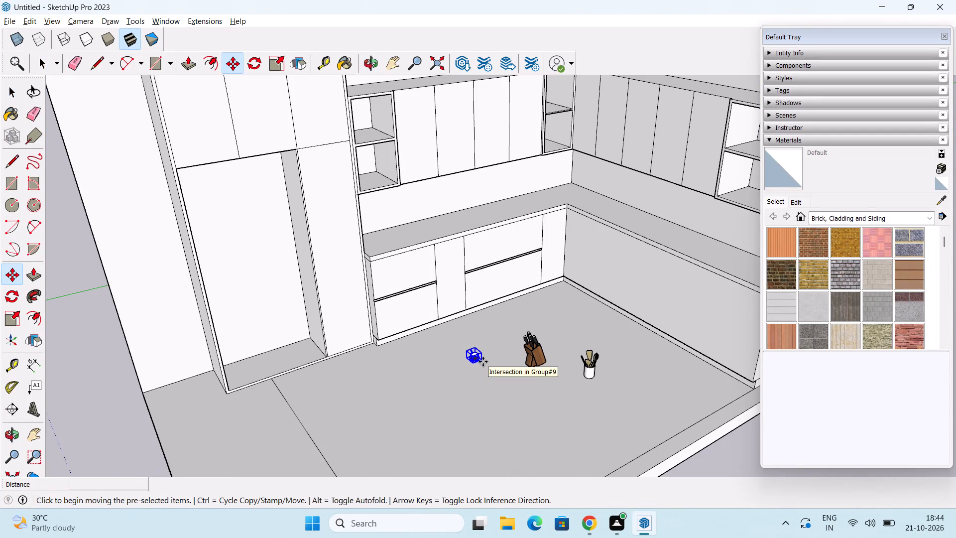
key("Return")
scroll(480, 362, "up", 15)
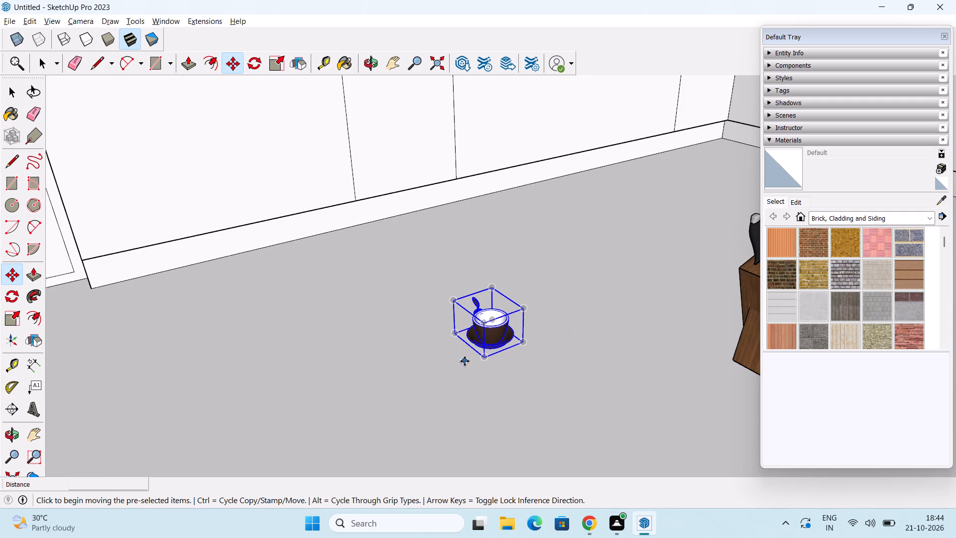
scroll(485, 352, "up", 5)
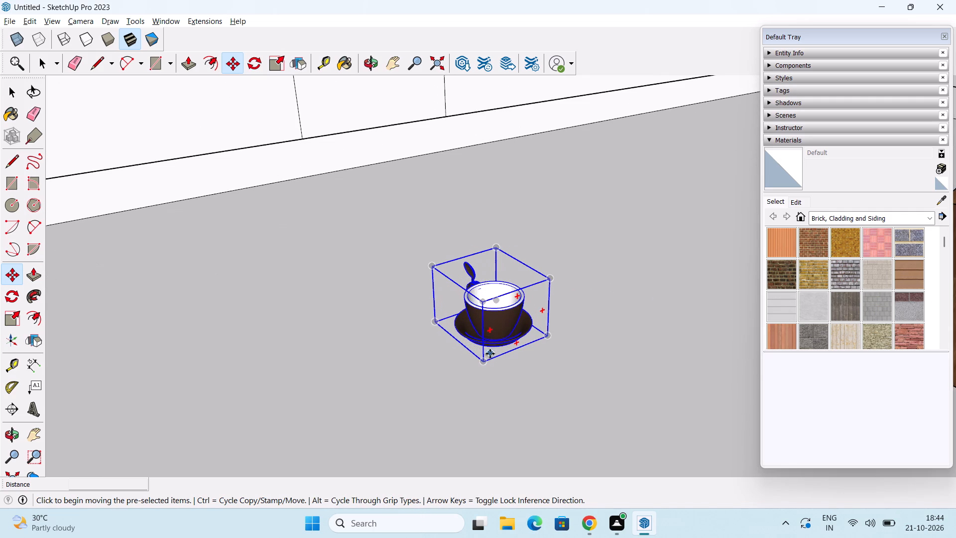
left_click_drag(494, 349, 496, 338)
scroll(519, 182, "down", 6)
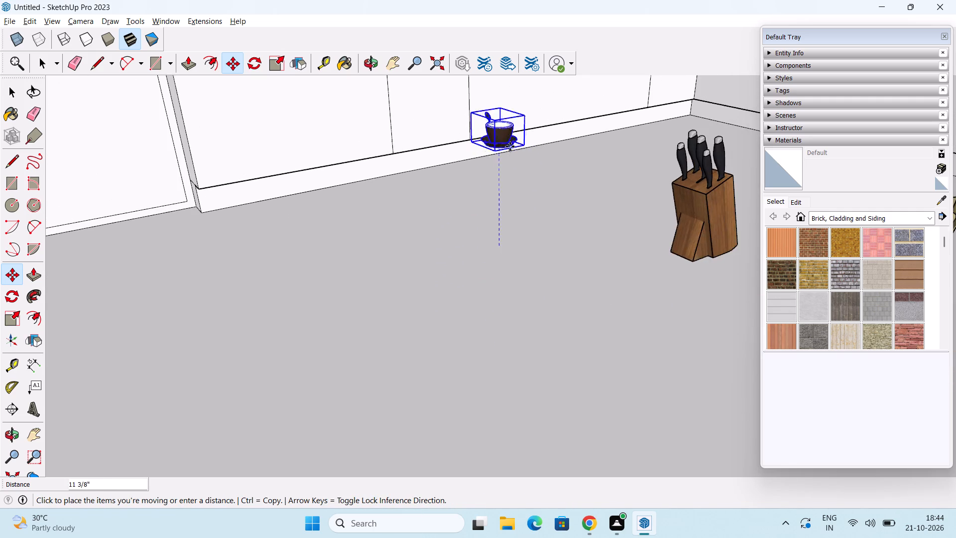
middle_click_drag(510, 146, 511, 337, "shift")
scroll(299, 244, "down", 3)
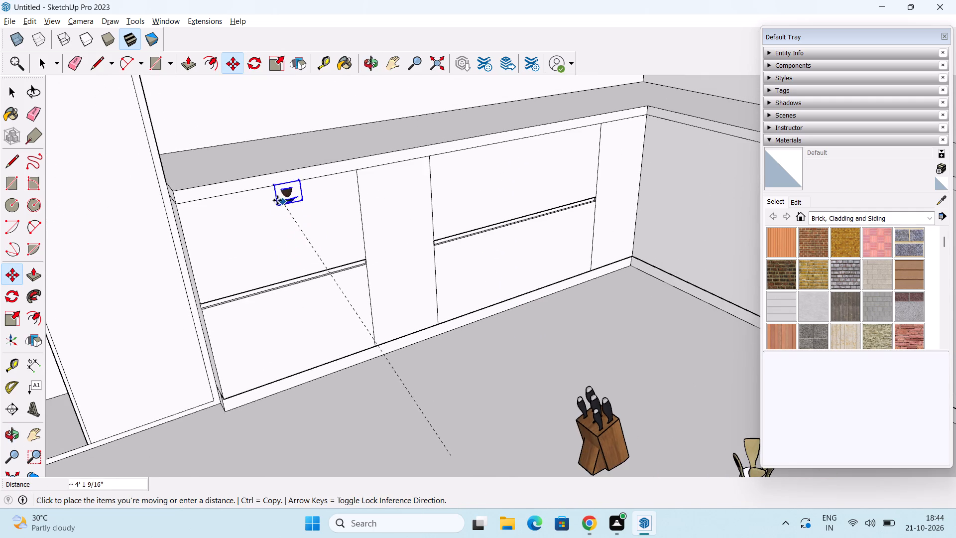
middle_click_drag(277, 200, 320, 409, "shift")
middle_click_drag(270, 202, 319, 399, "shift")
scroll(266, 318, "up", 5)
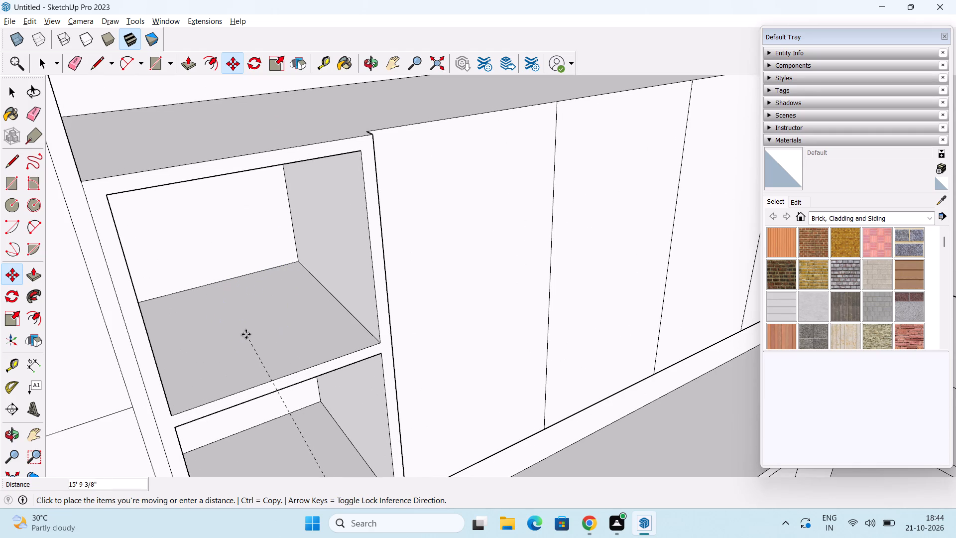
left_click(246, 333)
Scale the cup and saucer about 2.1 times in height and 1.59 times along green, and enlarge its depth toward the shelf front.
middle_click_drag(269, 397, 275, 330)
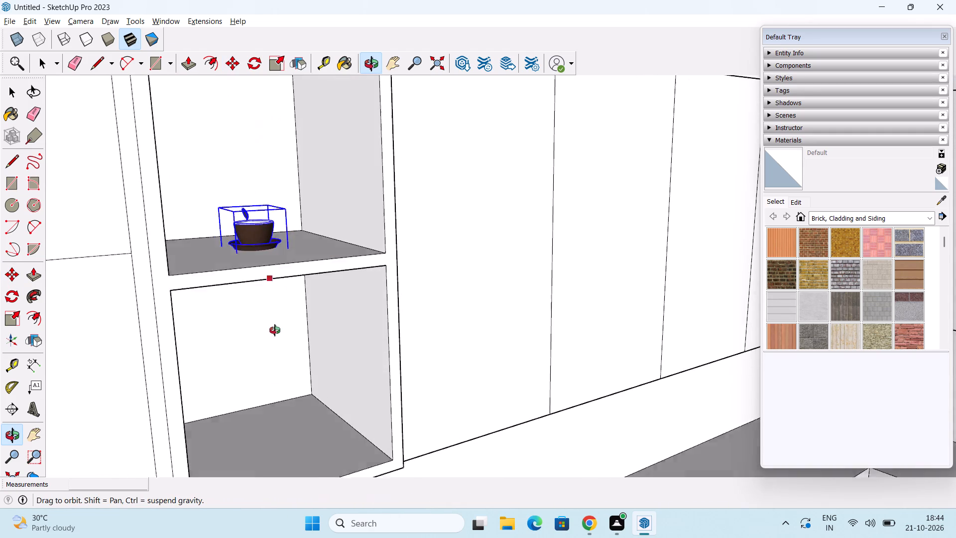
middle_click_drag(275, 330, 272, 347)
scroll(272, 347, "down", 3)
middle_click_drag(272, 327, 200, 351)
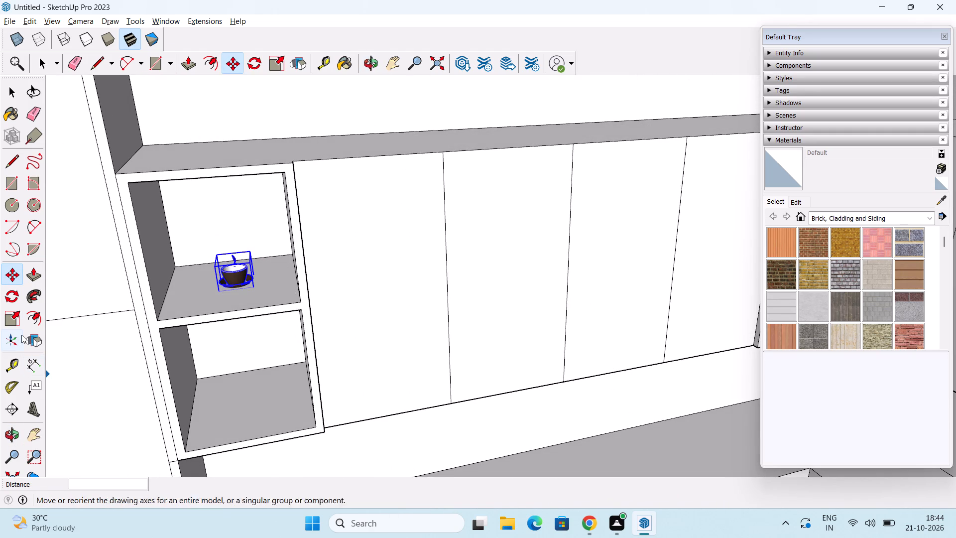
left_click(14, 323)
middle_click_drag(165, 306, 216, 355)
scroll(266, 310, "up", 2)
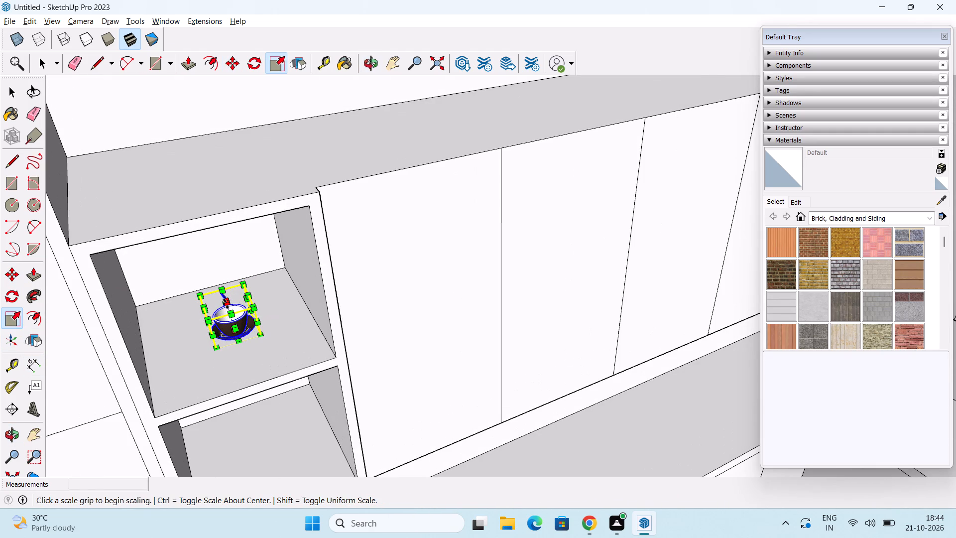
left_click_drag(228, 303, 224, 262)
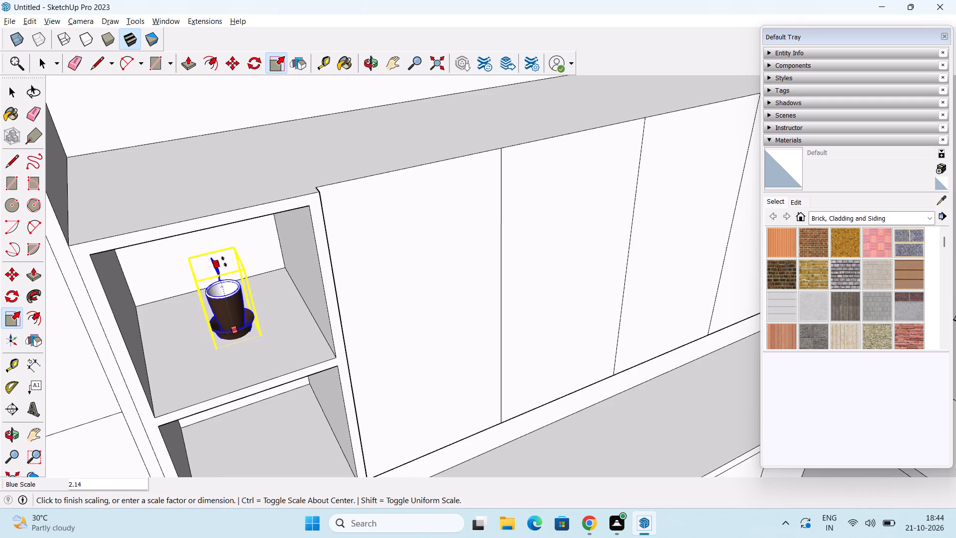
left_click_drag(224, 262, 224, 260)
middle_click_drag(192, 317, 228, 302)
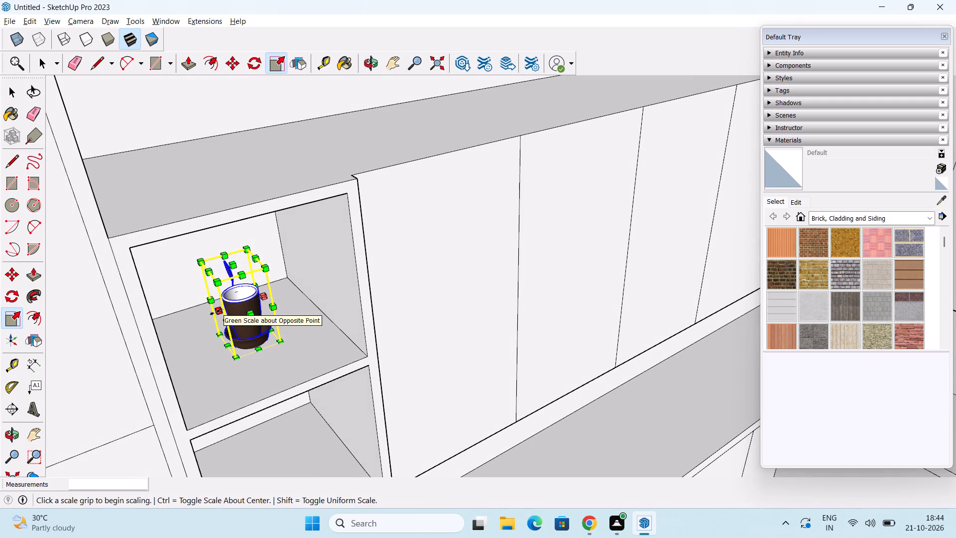
left_click_drag(215, 312, 192, 323)
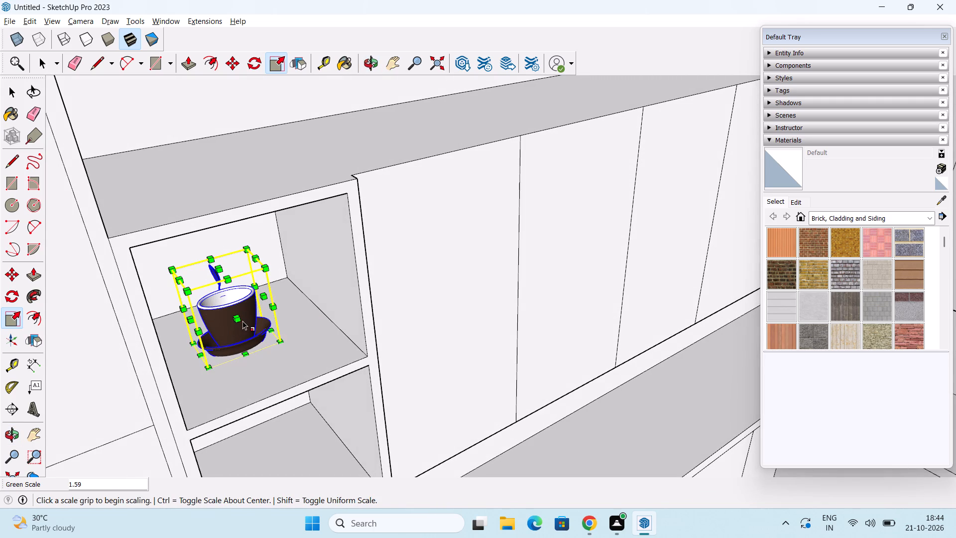
left_click_drag(237, 321, 244, 343)
scroll(250, 343, "down", 2)
middle_click_drag(268, 356, 164, 318)
key("space")
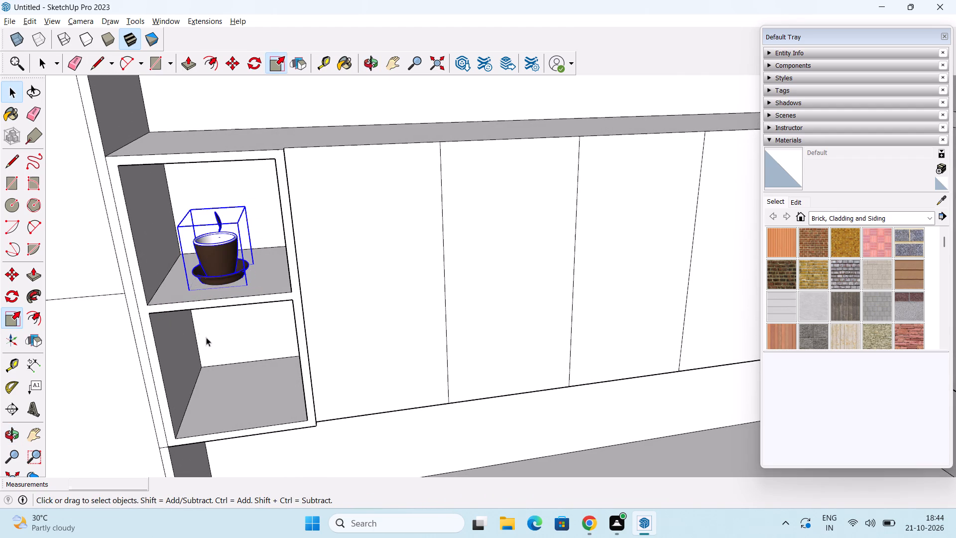
left_click(213, 361)
Import KITCHEN+ITEMS+(3) from Downloads and place the set of wooden-banded cups in the lower compartment beneath the cup and saucer.
scroll(235, 374, "down", 2)
middle_click_drag(239, 384, 287, 231)
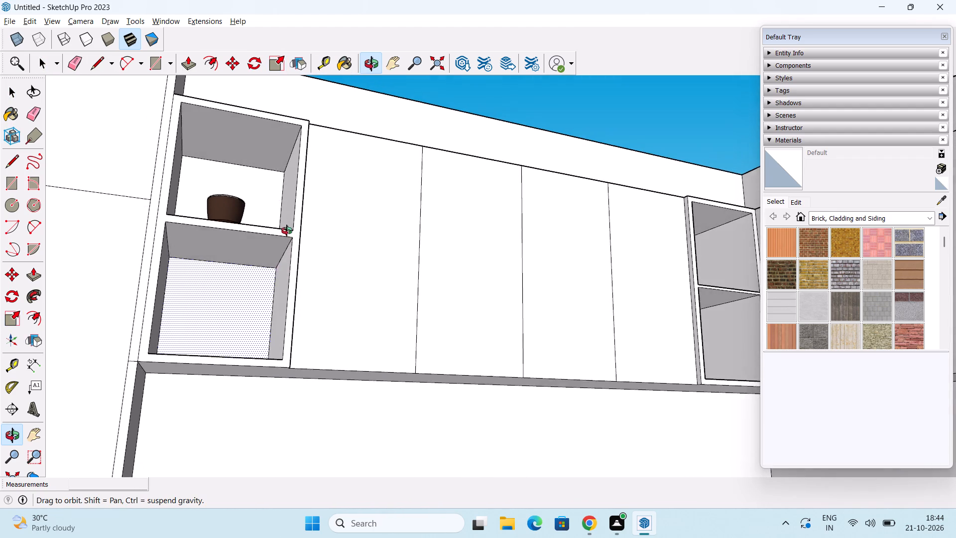
middle_click_drag(287, 231, 270, 335)
scroll(276, 338, "down", 3)
middle_click_drag(298, 372, 333, 316)
scroll(339, 310, "down", 7)
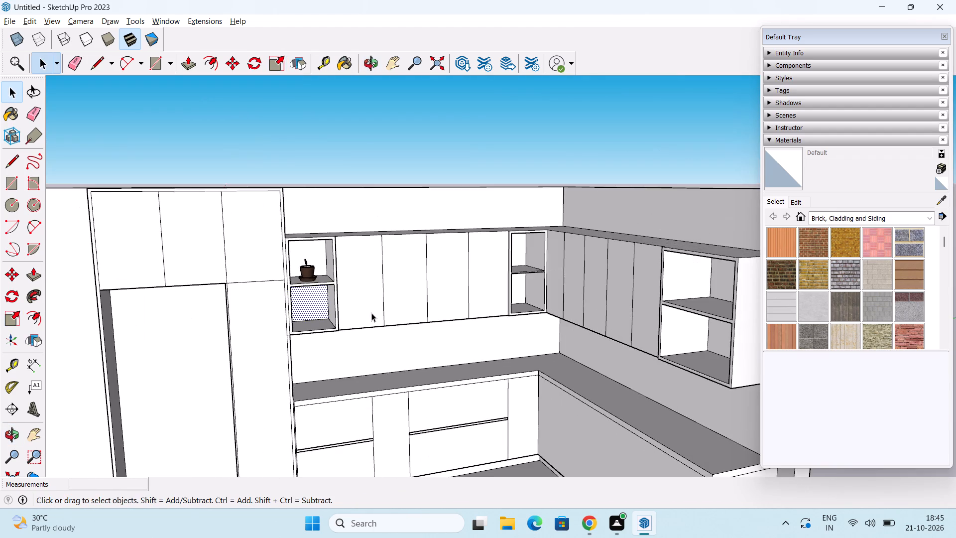
middle_click_drag(371, 313, 386, 270)
scroll(392, 258, "down", 3)
middle_click_drag(392, 258, 380, 287)
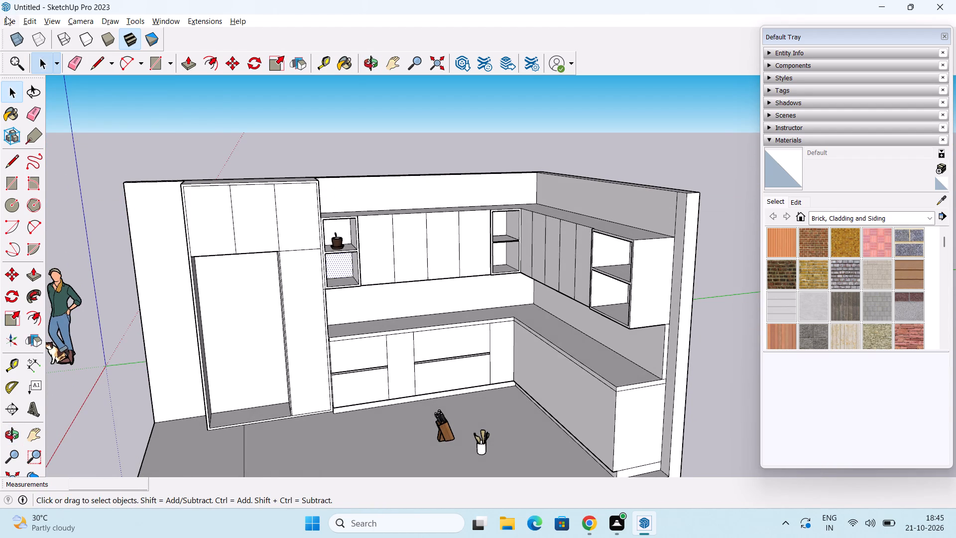
left_click(6, 17)
left_click(78, 207)
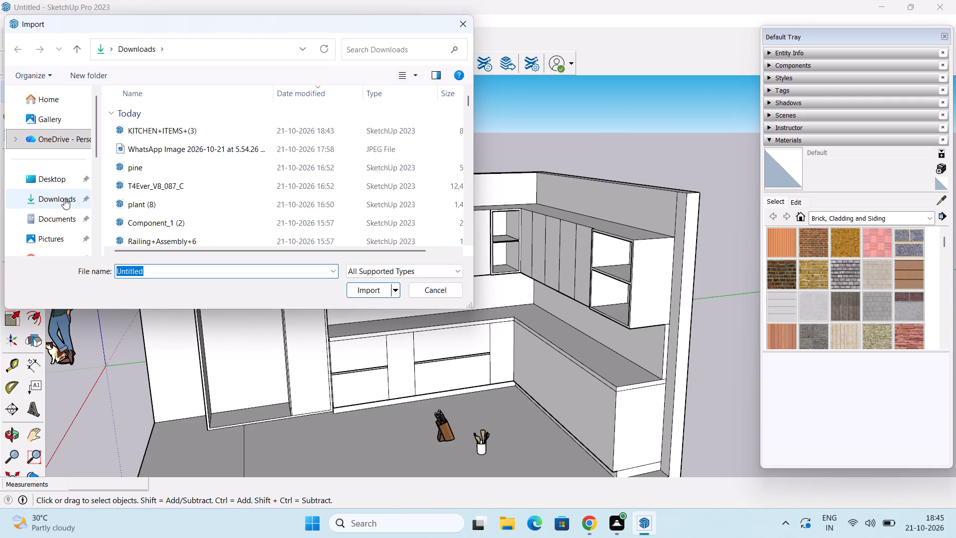
left_click(64, 198)
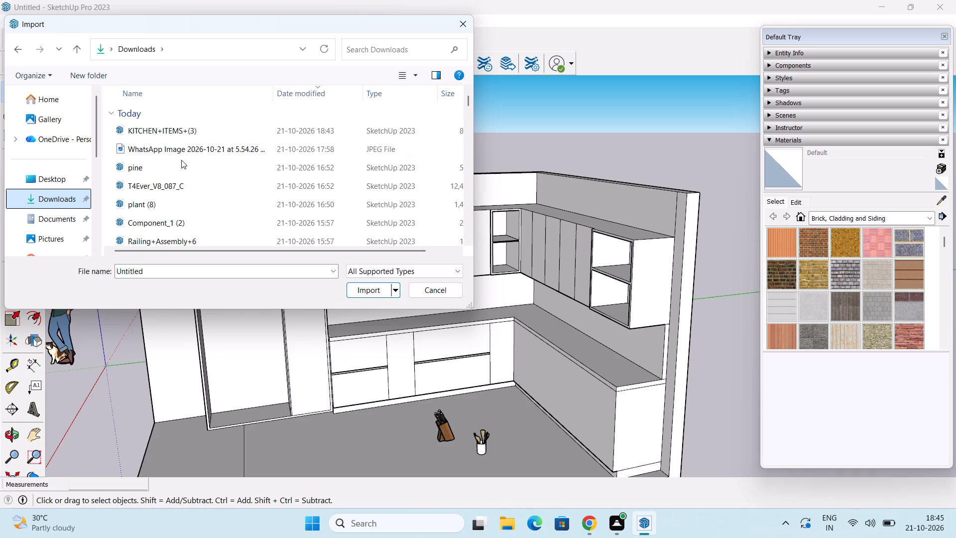
scroll(231, 165, "up", 1)
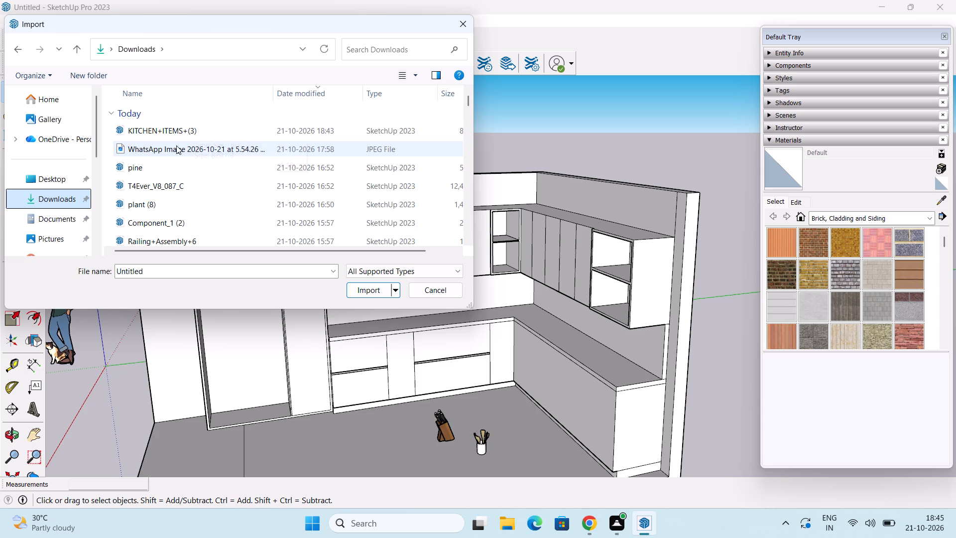
left_click(206, 134)
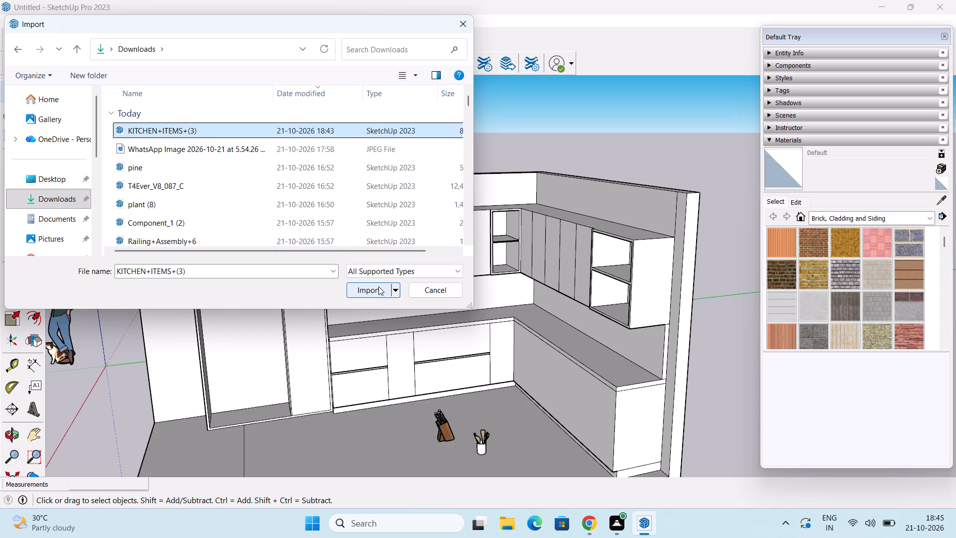
left_click(378, 286)
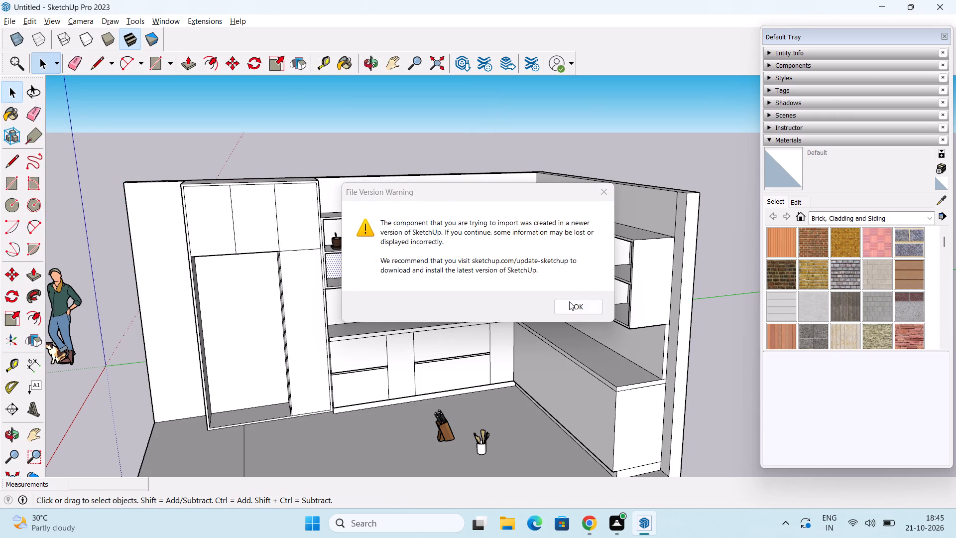
left_click(586, 307)
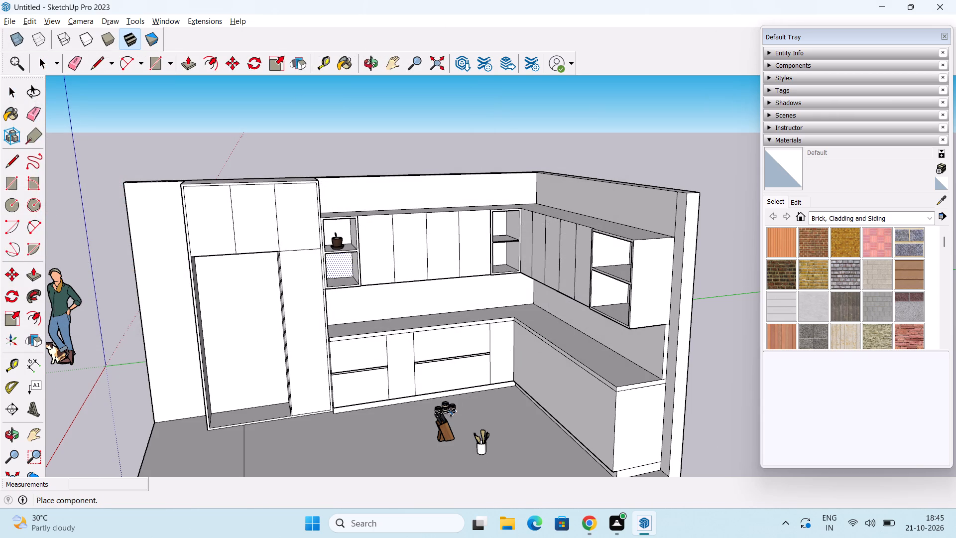
scroll(451, 412, "up", 3)
scroll(490, 389, "up", 2)
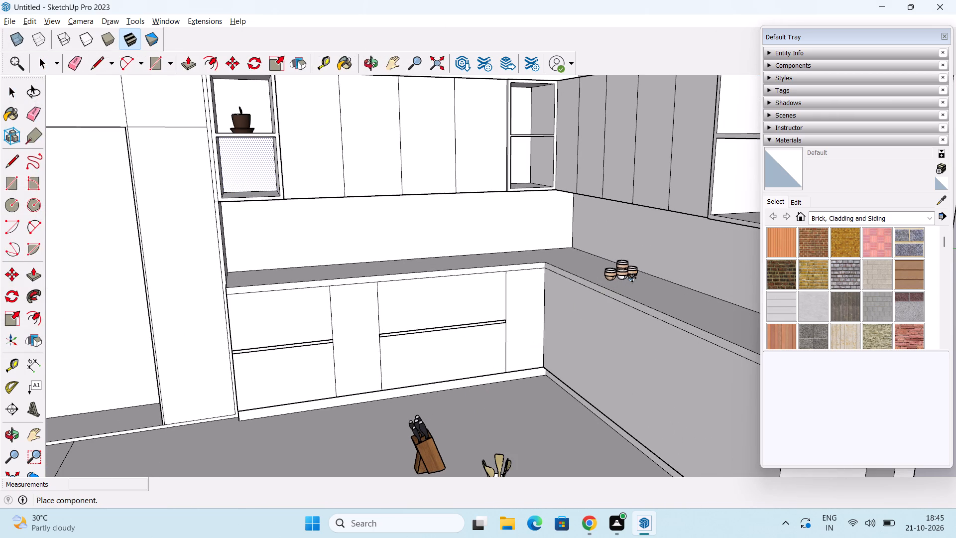
scroll(632, 278, "down", 2)
middle_click_drag(576, 239, 592, 258)
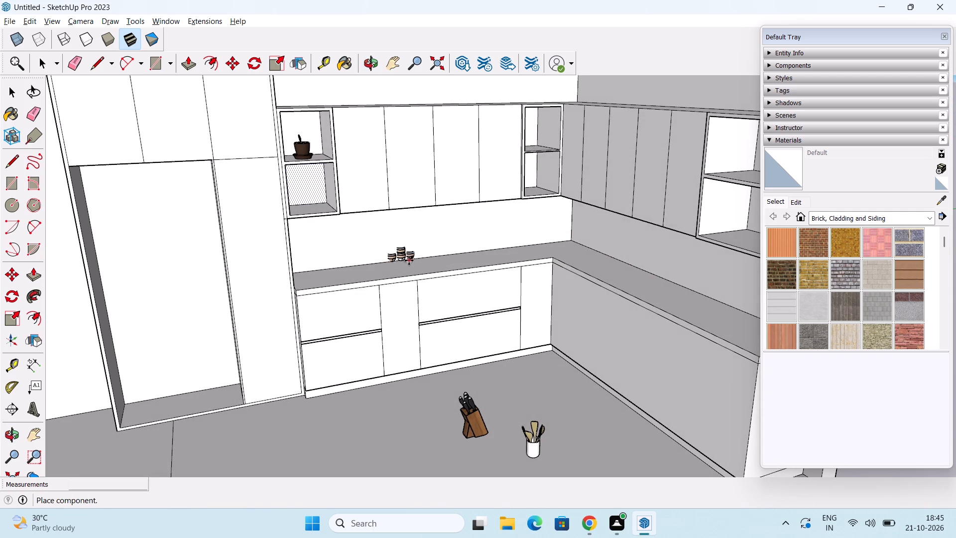
scroll(398, 240, "up", 5)
scroll(291, 197, "up", 4)
middle_click_drag(286, 191, 271, 303)
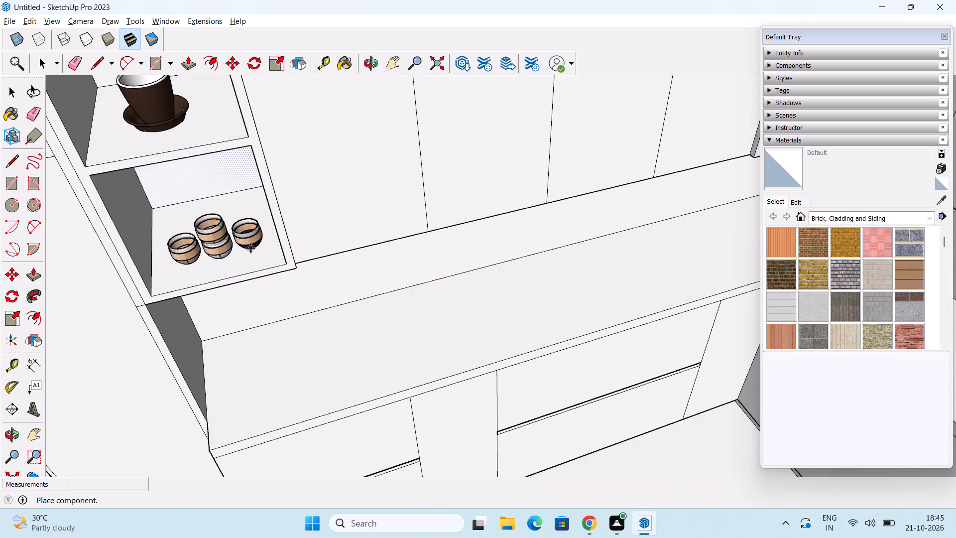
left_click(251, 237)
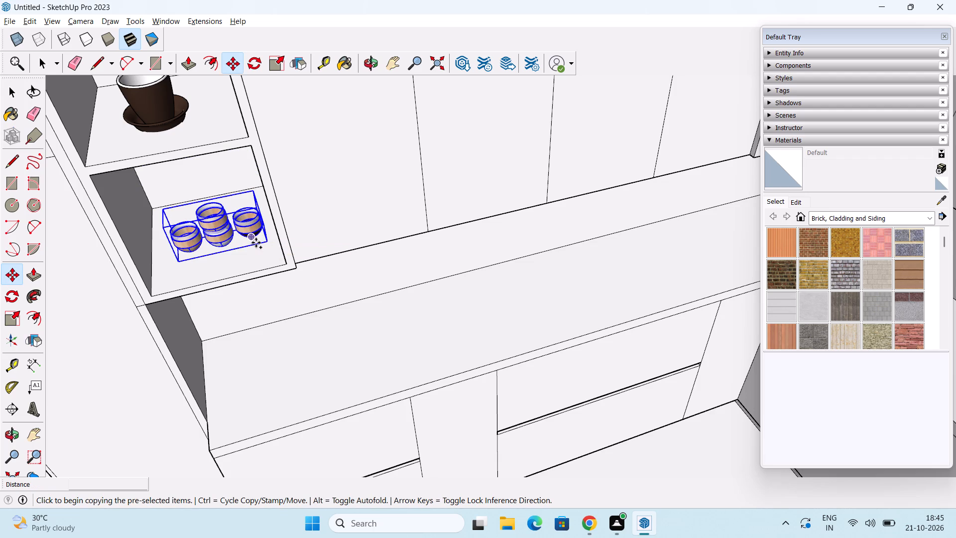
Copy the banded cup set into the upper compartment of the open shelf at the free end of the side-wall upper cabinets.
left_click(256, 242)
scroll(464, 219, "down", 6)
middle_click_drag(612, 224, 413, 251)
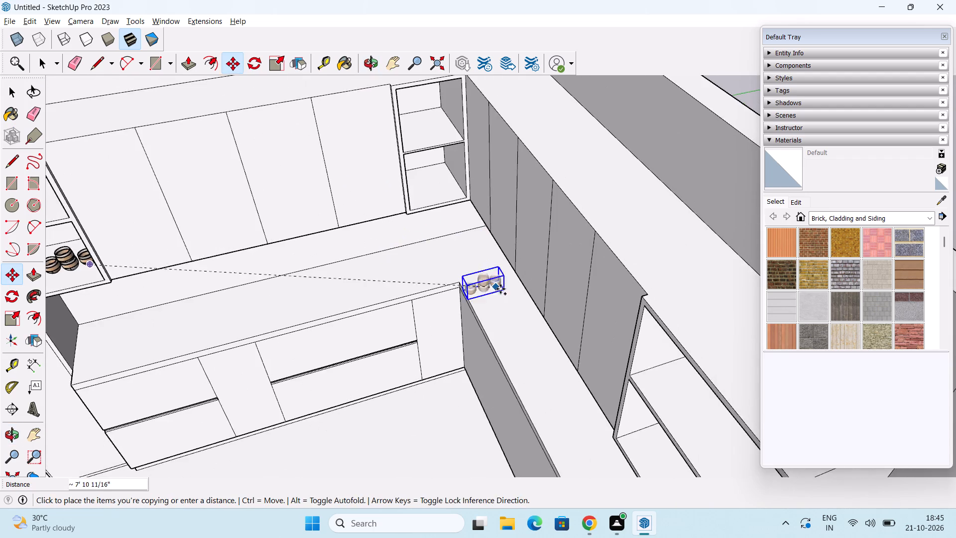
scroll(501, 290, "down", 2)
middle_click_drag(567, 380, 629, 267)
middle_click_drag(678, 294, 419, 321)
middle_click_drag(454, 324, 584, 338)
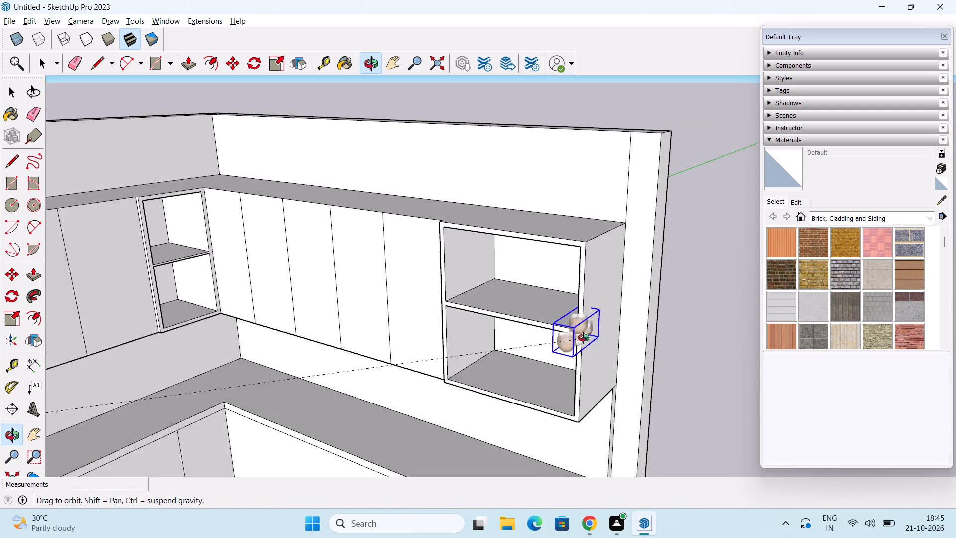
middle_click_drag(584, 338, 591, 339)
scroll(557, 328, "up", 4)
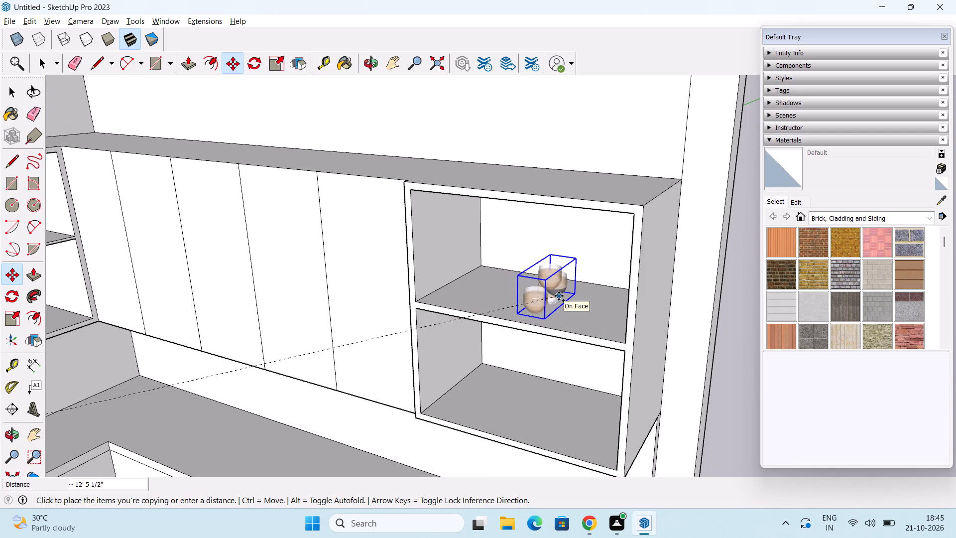
left_click(559, 296)
Rotate the copied cup set 90 degrees on the shelf so it lines up with the side wall.
middle_click(564, 314)
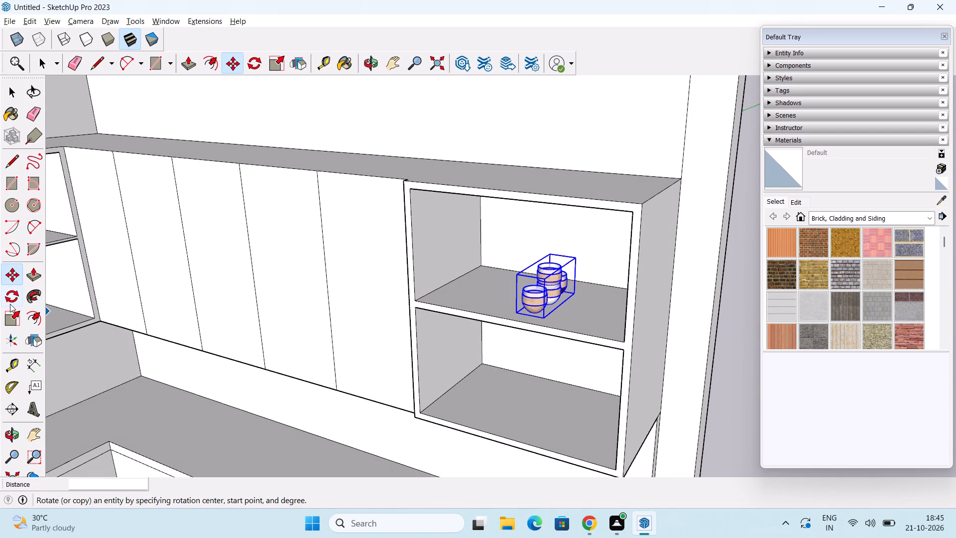
left_click(11, 304)
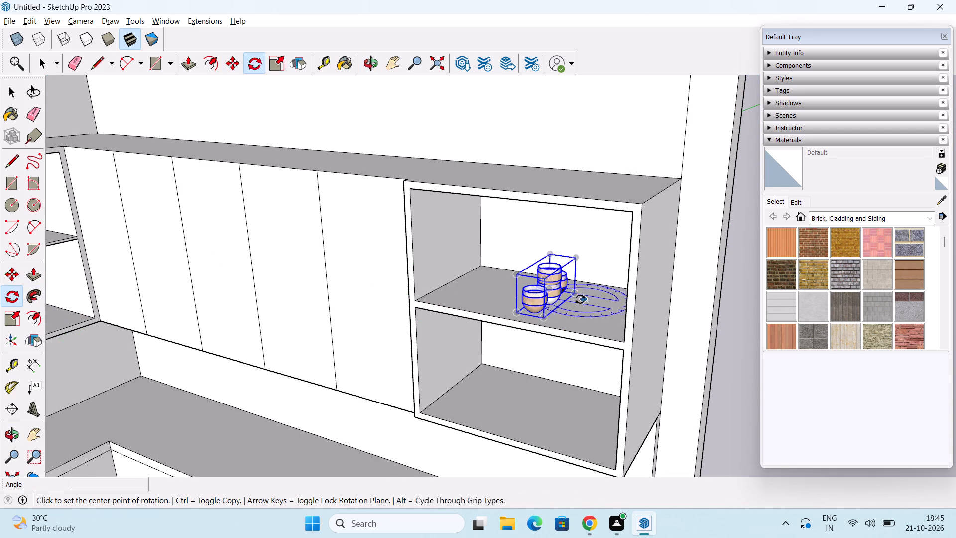
left_click(564, 312)
left_click(476, 299)
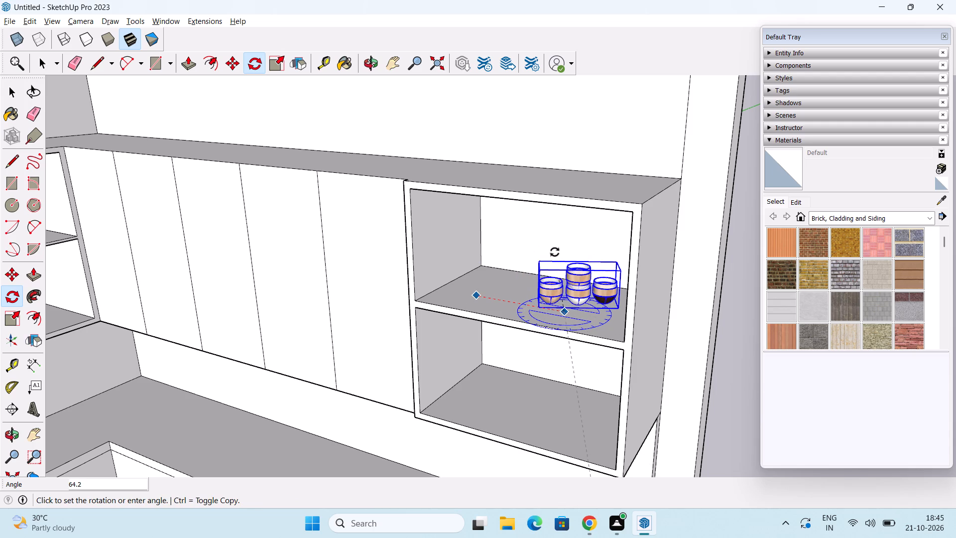
type("90")
key("Return")
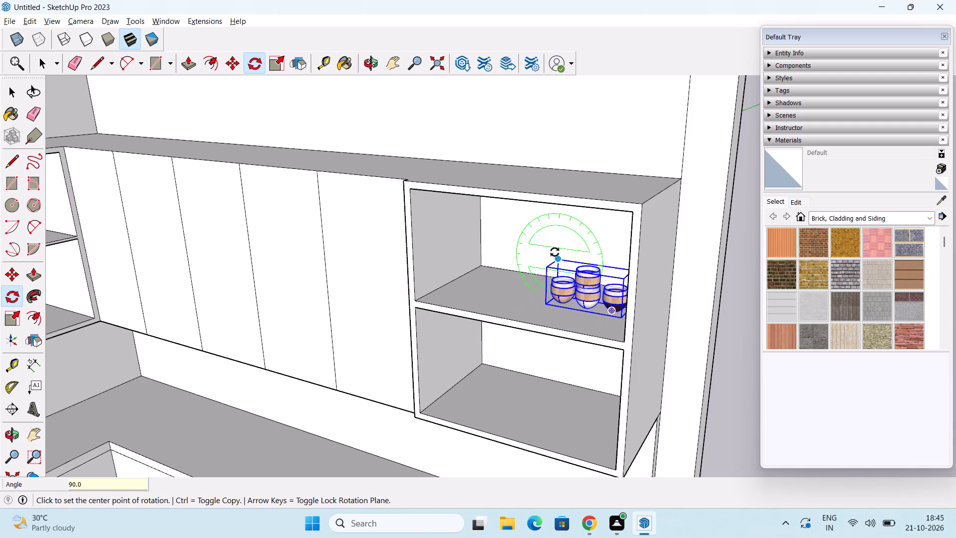
Move the rotated cup set about 5 3/4" along the red axis toward the middle of the upper shelf compartment.
middle_click_drag(565, 294, 632, 292)
key("space")
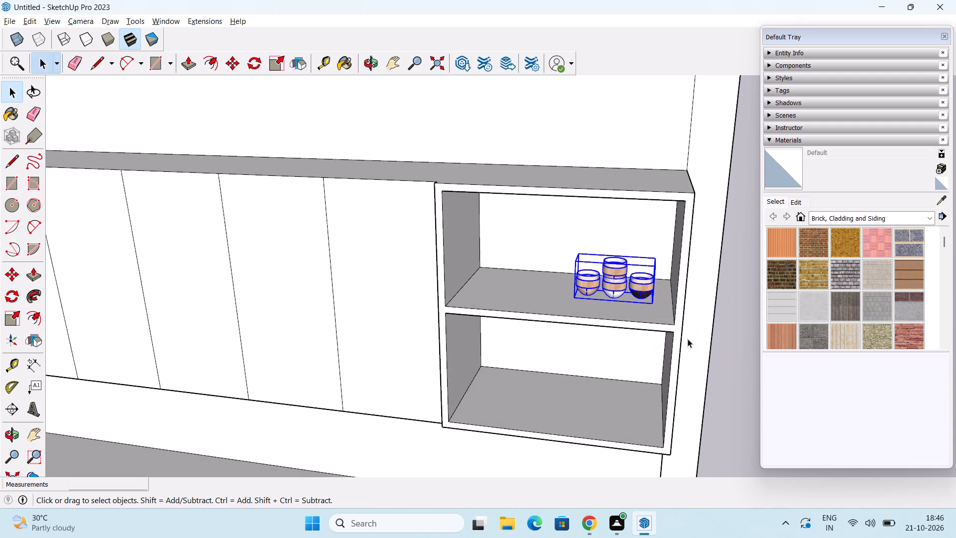
middle_click_drag(687, 339, 644, 335)
middle_click_drag(604, 350, 611, 352)
key("m")
scroll(567, 307, "up", 1)
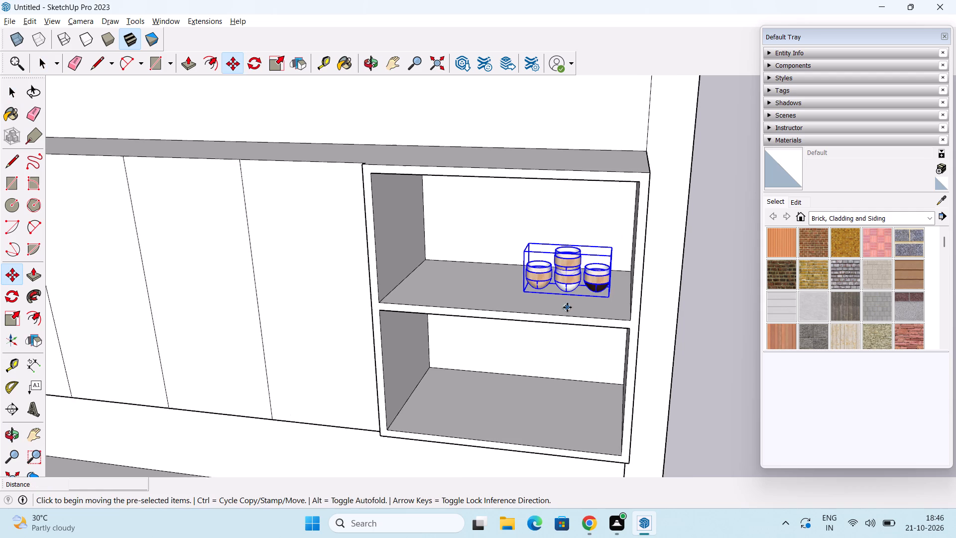
scroll(567, 307, "up", 4)
left_click(608, 287)
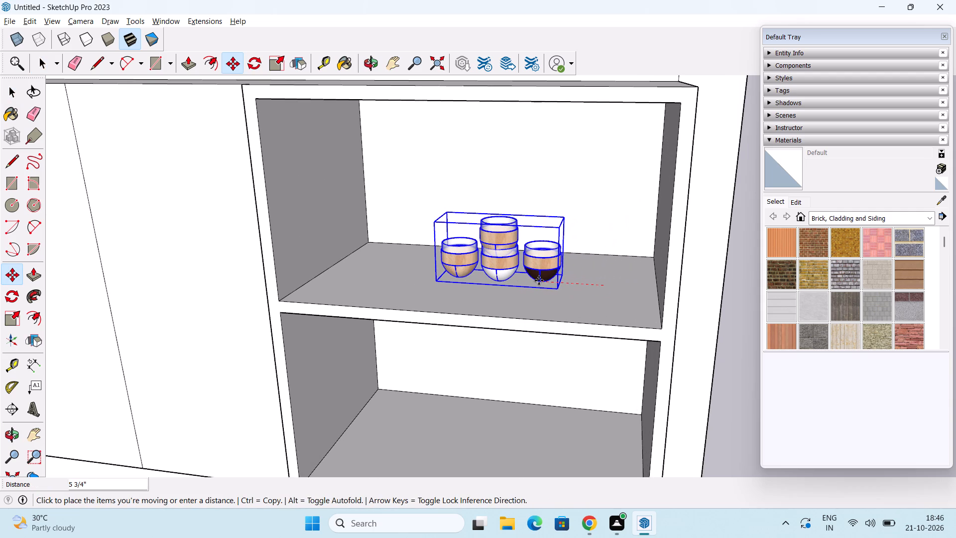
left_click(539, 280)
Scale the moved cup set taller, about 1.26 times wider along green, and deeper toward the shelf front.
scroll(541, 277, "down", 3)
middle_click_drag(553, 298, 551, 188)
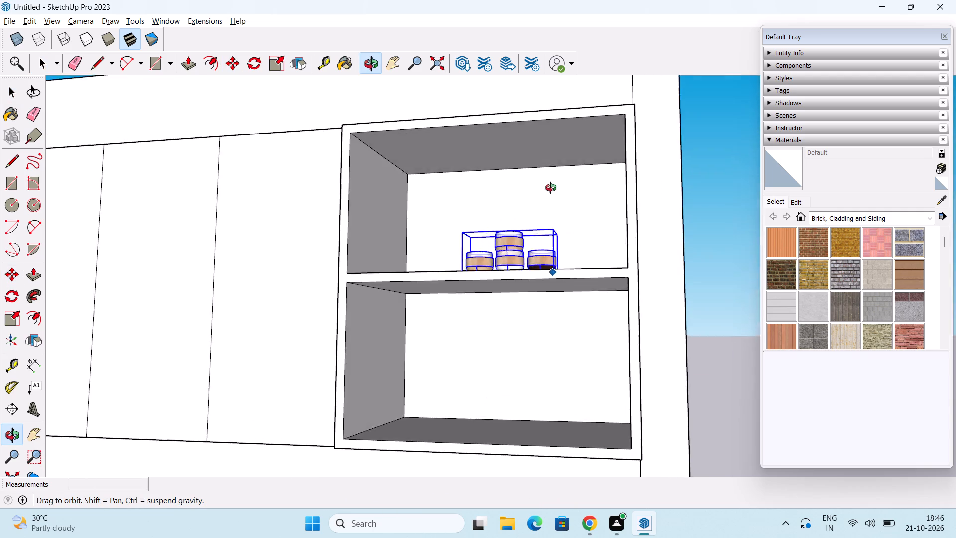
middle_click_drag(551, 188, 590, 395)
scroll(554, 408, "down", 3)
middle_click_drag(552, 414, 559, 285)
middle_click_drag(559, 285, 560, 323)
scroll(560, 323, "down", 1)
left_click(12, 323)
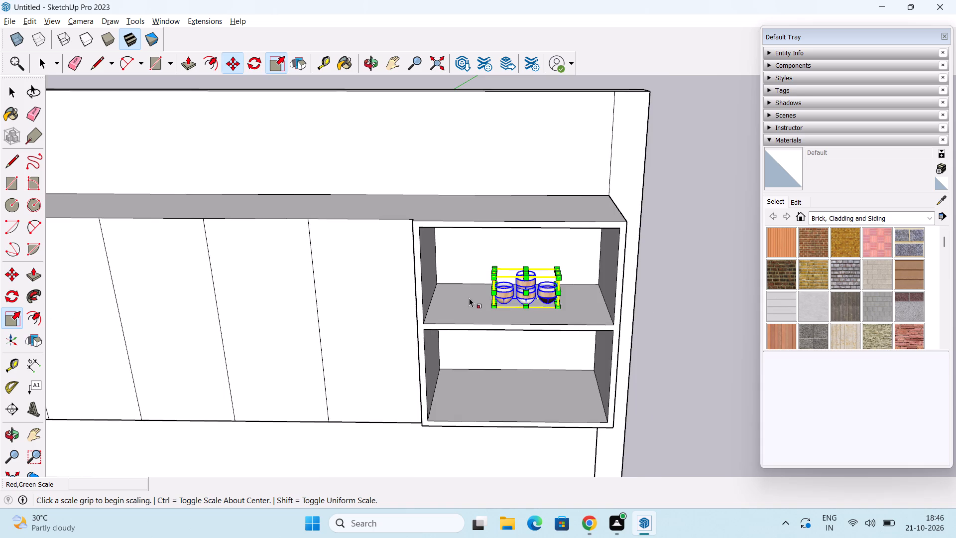
scroll(476, 290, "up", 5)
left_click_drag(549, 260, 563, 205)
left_click_drag(491, 263, 461, 257)
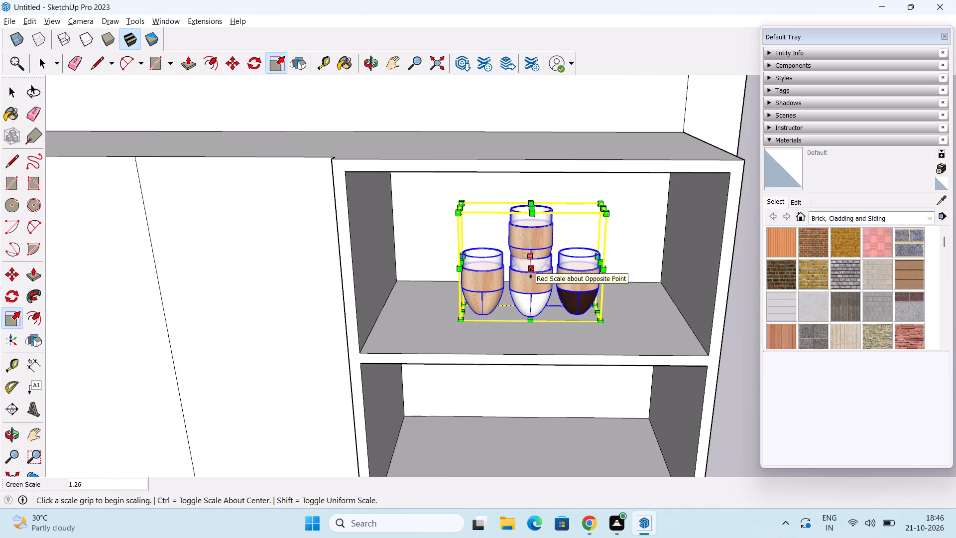
left_click_drag(531, 273, 523, 301)
Scale the cup set's depth by about 0.74, widen it about 1.14 times along green, and trim its depth slightly more.
middle_click_drag(533, 297, 408, 242)
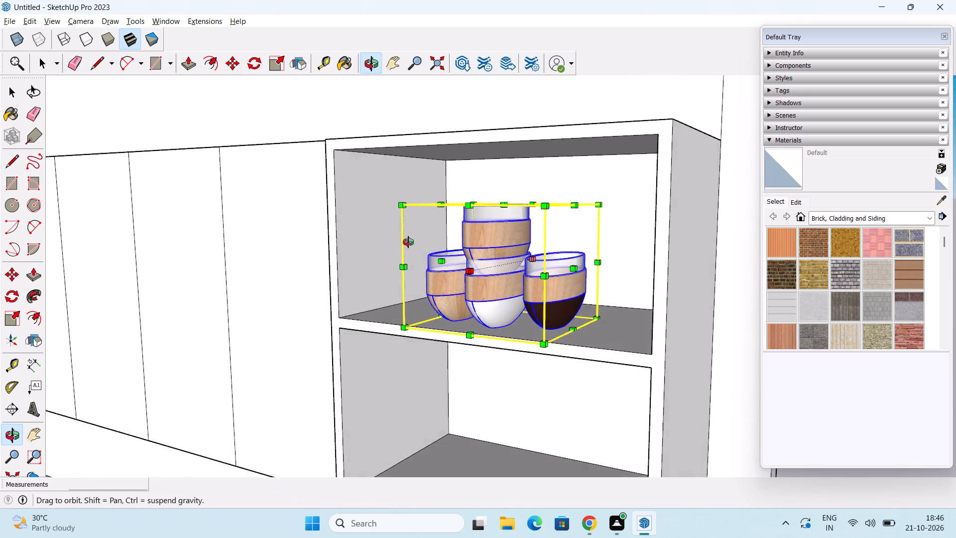
middle_click_drag(408, 242, 515, 325)
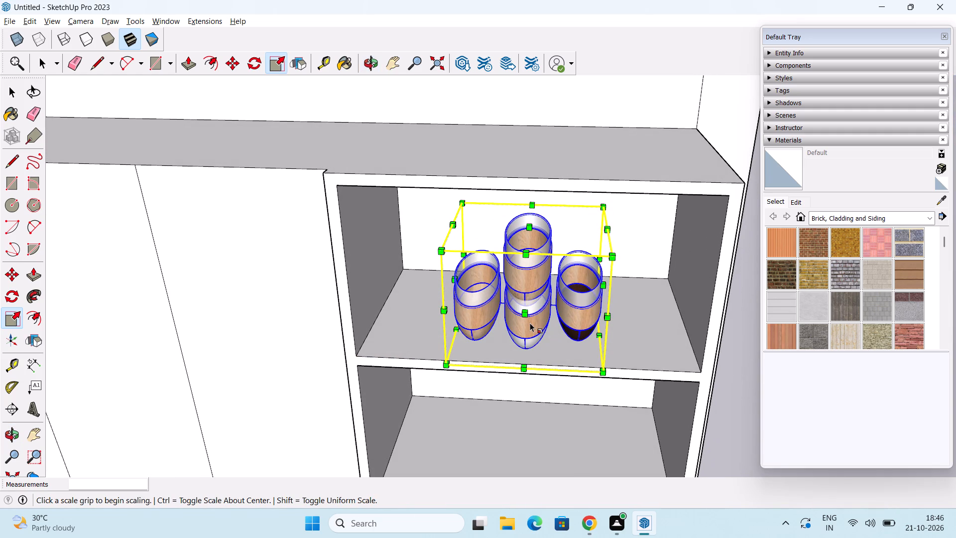
left_click_drag(524, 313, 528, 297)
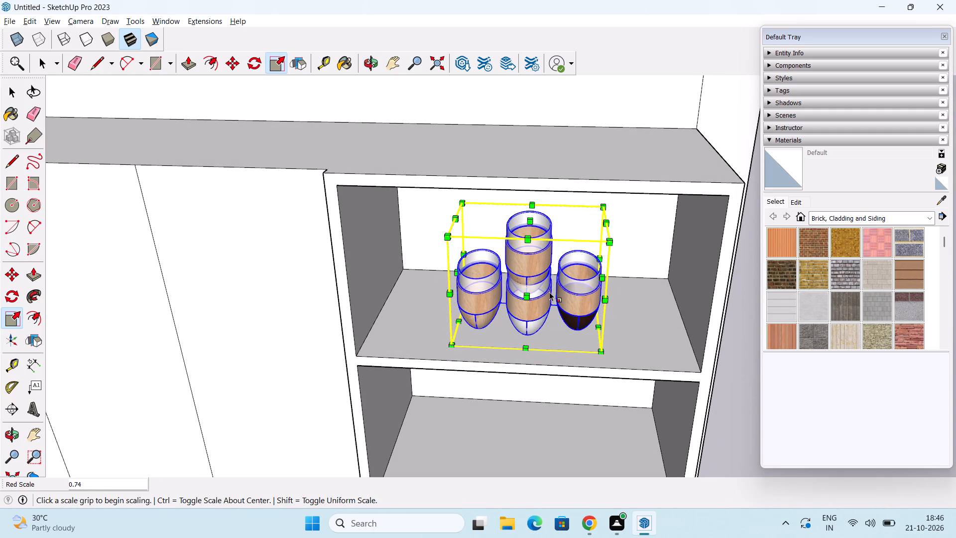
middle_click_drag(549, 292, 547, 314)
scroll(587, 306, "up", 2)
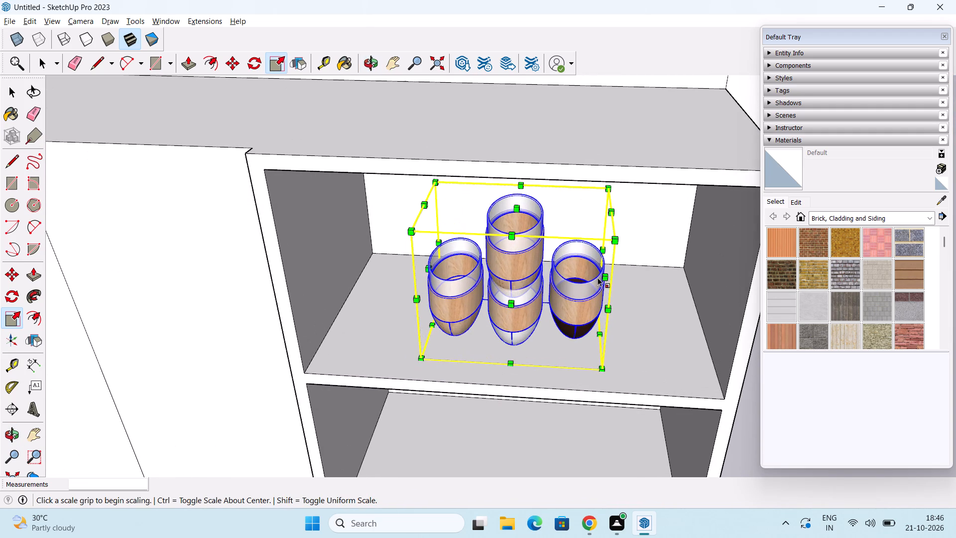
left_click_drag(605, 274, 630, 274)
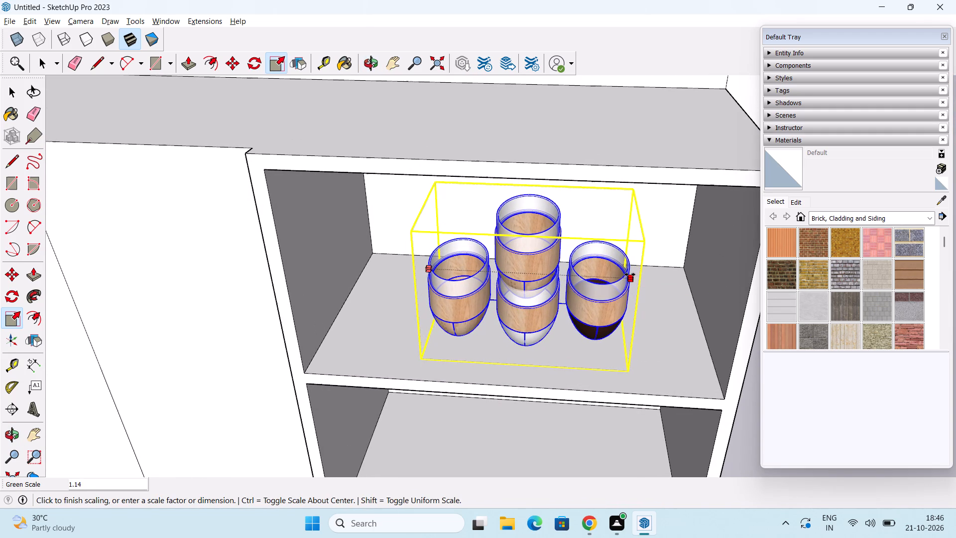
left_click_drag(630, 274, 632, 274)
middle_click_drag(577, 296, 582, 350)
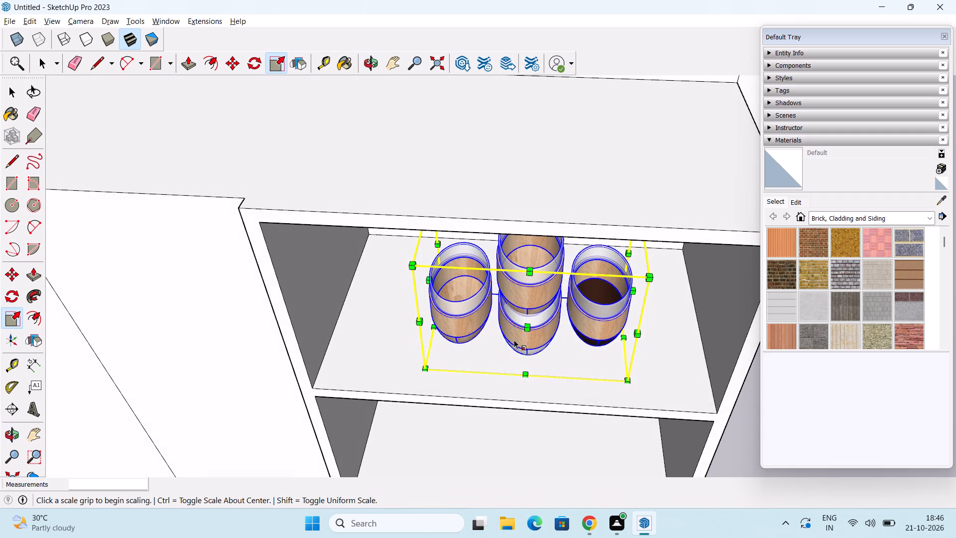
middle_click_drag(522, 347, 533, 308)
scroll(537, 320, "up", 2)
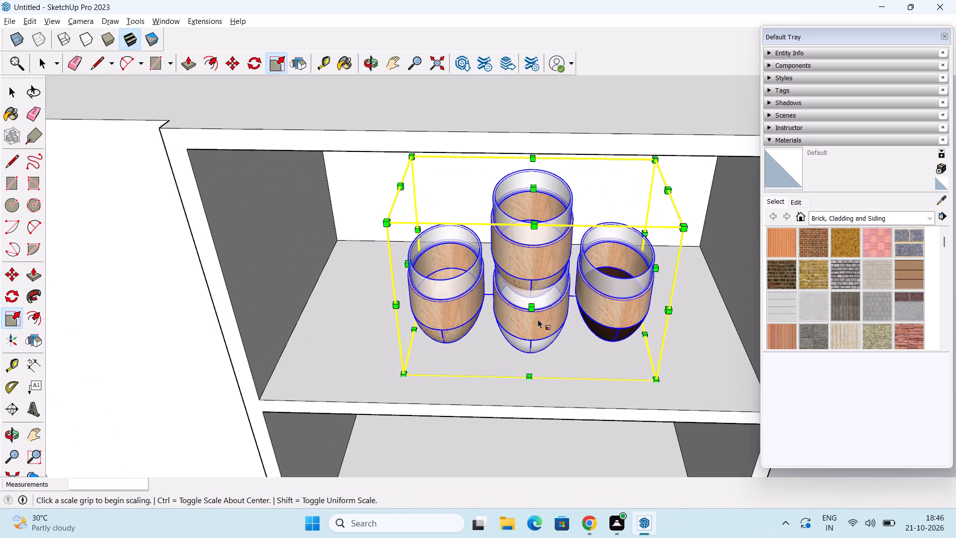
left_click_drag(532, 310, 535, 301)
scroll(535, 301, "down", 10)
key("space")
left_click(689, 343)
Stretch the same cup set slightly wider along its length toward the adjacent upper cabinet doors.
middle_click_drag(560, 426, 564, 391)
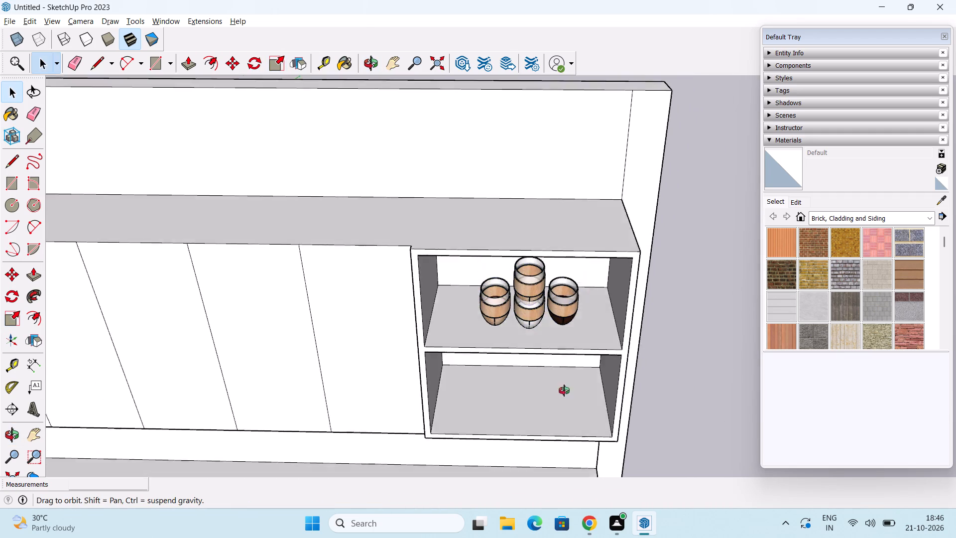
middle_click_drag(564, 391, 603, 431)
scroll(611, 430, "down", 3)
middle_click_drag(604, 440, 551, 344)
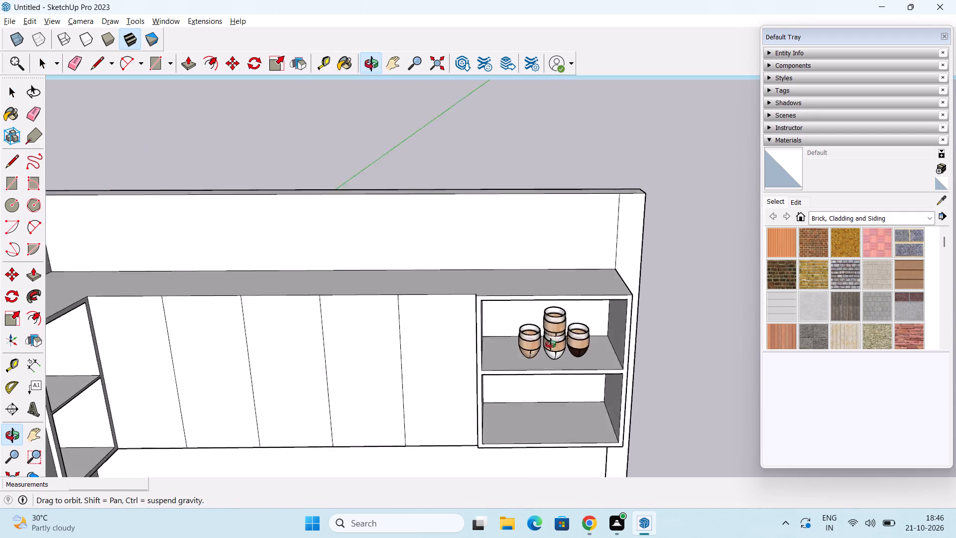
middle_click_drag(551, 344, 577, 418)
scroll(537, 341, "up", 5)
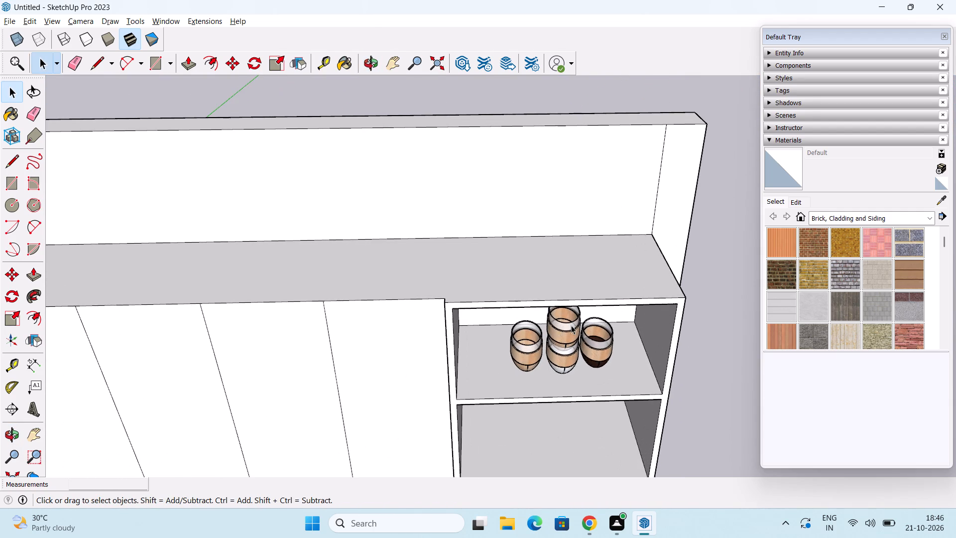
left_click(571, 325)
left_click(10, 322)
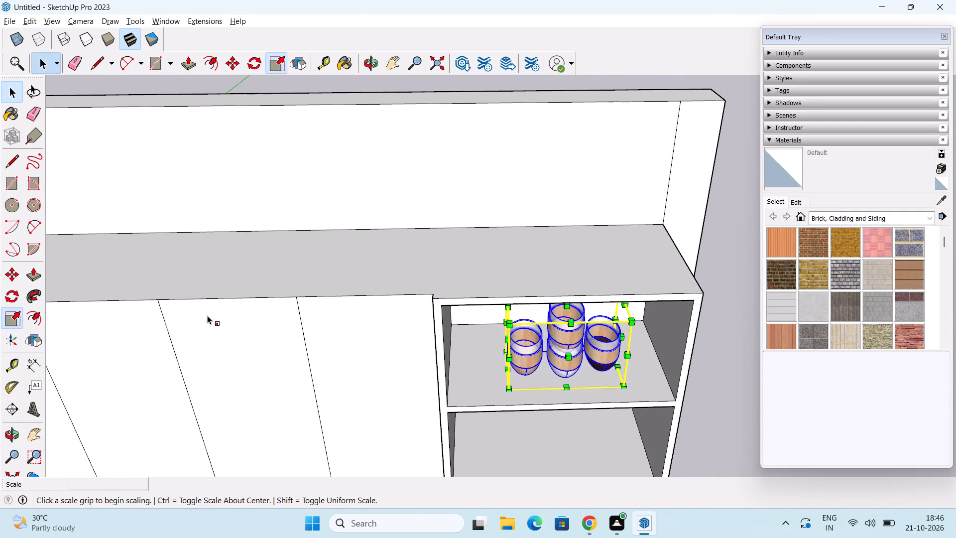
middle_click_drag(461, 364, 562, 342)
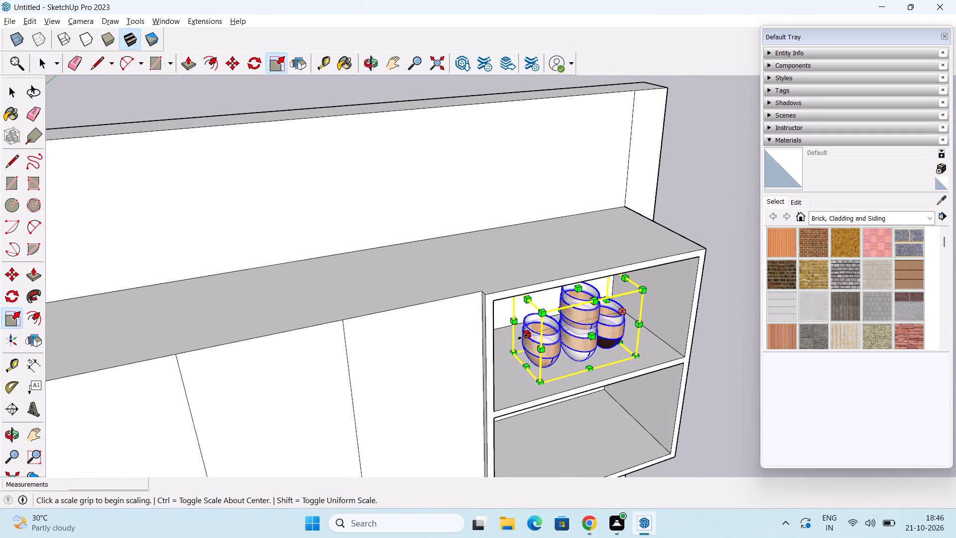
left_click_drag(523, 337, 510, 348)
middle_click_drag(557, 366, 464, 295)
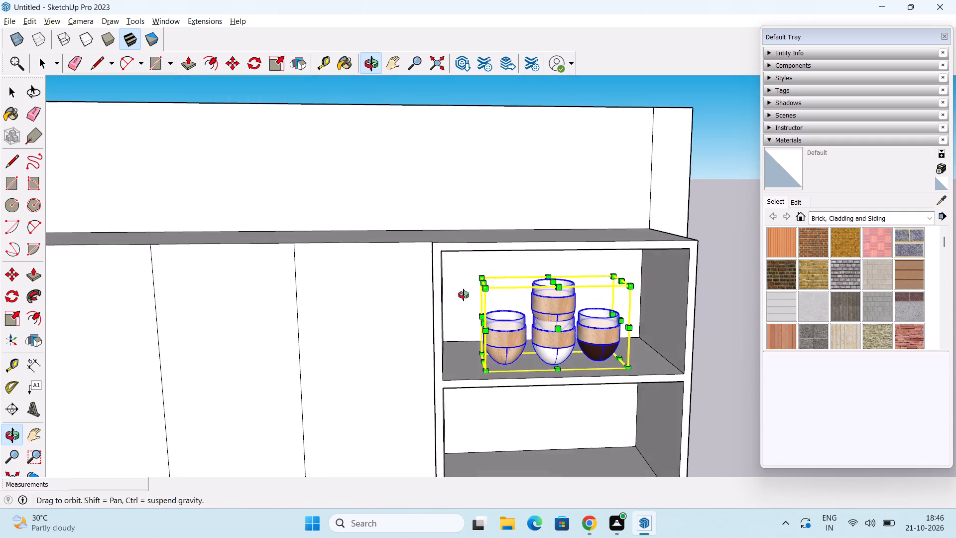
middle_click_drag(464, 295, 468, 307)
key("space")
left_click(709, 363)
Scale the cup set beneath the cup and saucer taller, deeper toward the shelf front, and about 1.10 times along green.
scroll(687, 369, "down", 2)
middle_click_drag(685, 375, 684, 362)
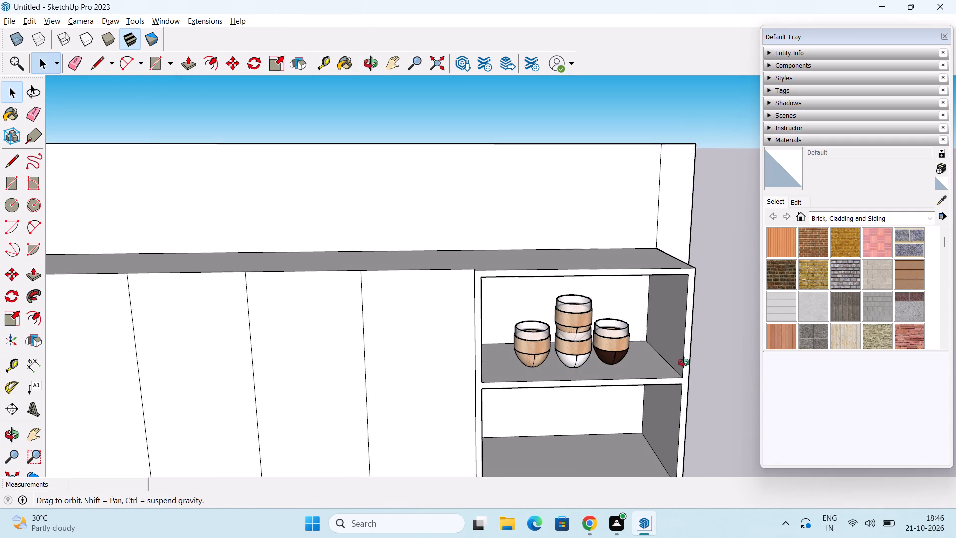
middle_click_drag(684, 362, 677, 327)
scroll(679, 328, "down", 5)
middle_click_drag(669, 388, 659, 377)
middle_click_drag(667, 386, 645, 348, "shift")
middle_click_drag(645, 348, 702, 397)
scroll(704, 391, "down", 6)
middle_click_drag(684, 382, 644, 266, "shift")
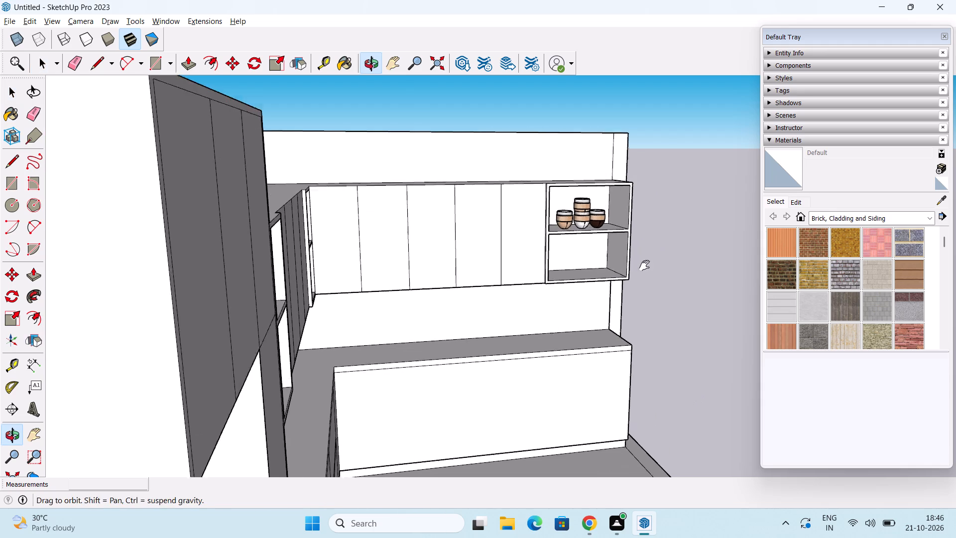
middle_click_drag(644, 266, 644, 265, "shift")
middle_click_drag(641, 336, 385, 353)
middle_click_drag(329, 345, 277, 340)
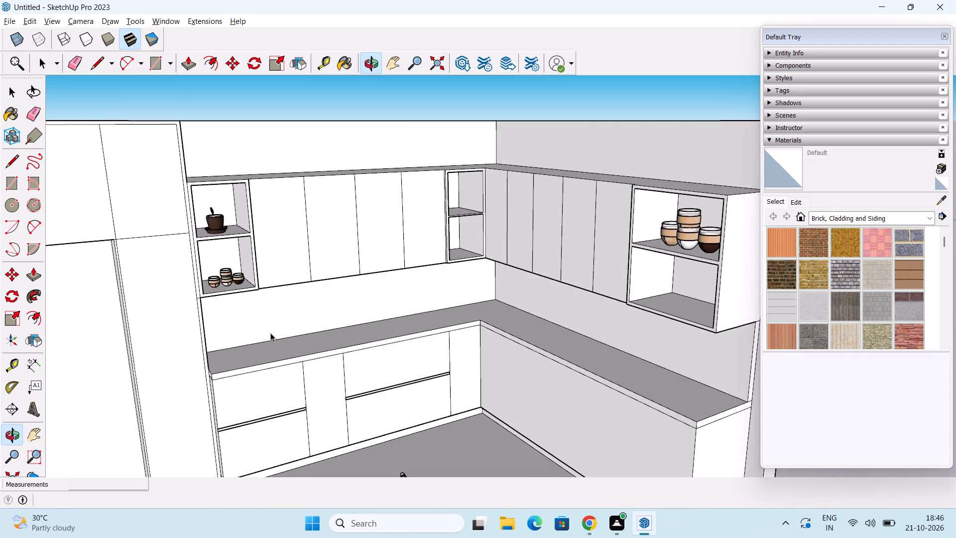
scroll(208, 284, "up", 6)
left_click(240, 273)
scroll(157, 310, "up", 5)
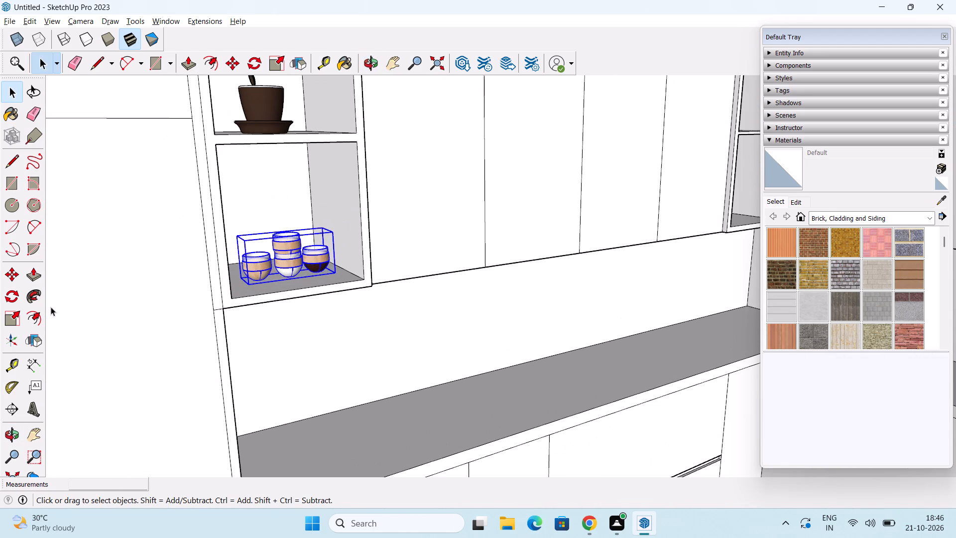
left_click(13, 318)
middle_click_drag(225, 286, 242, 350)
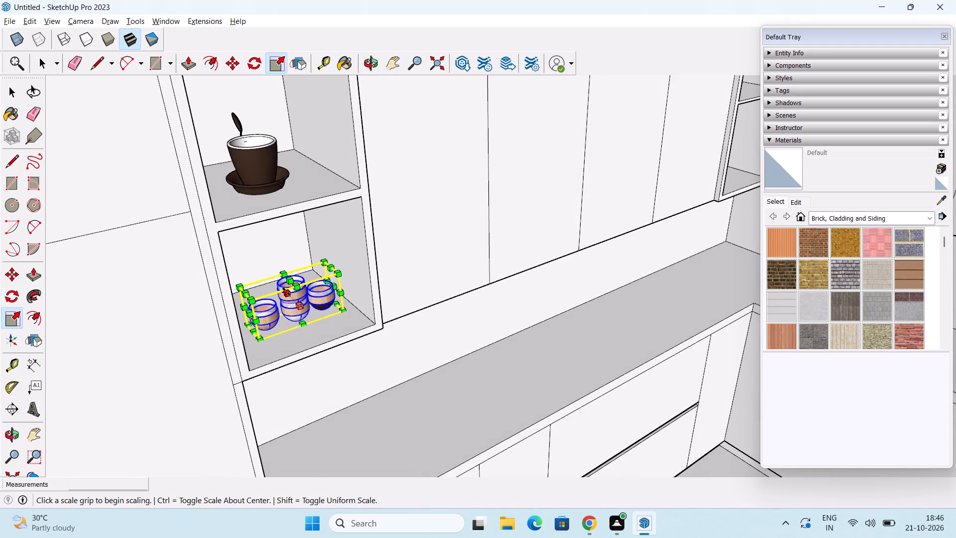
left_click_drag(290, 280, 294, 247)
left_click_drag(298, 294, 310, 307)
left_click_drag(252, 304, 240, 310)
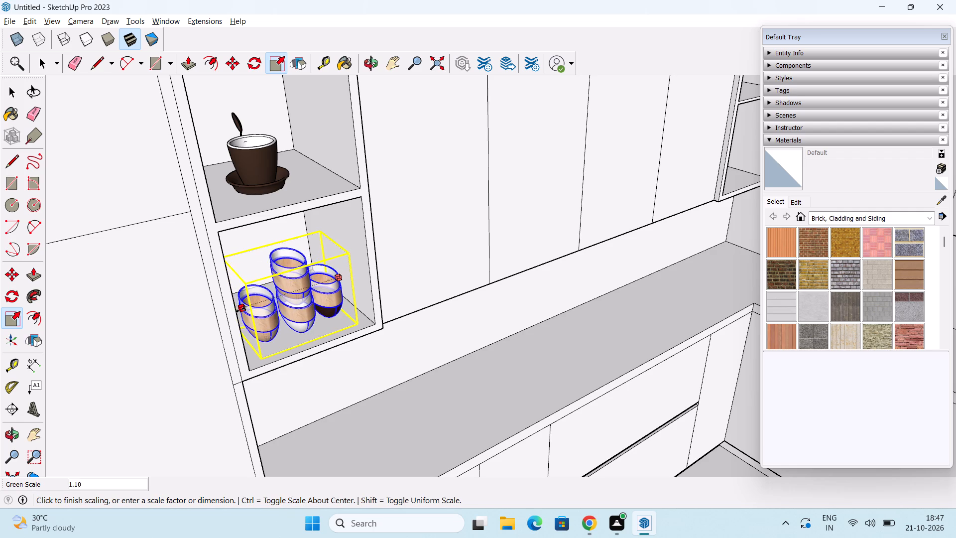
left_click_drag(240, 310, 245, 314)
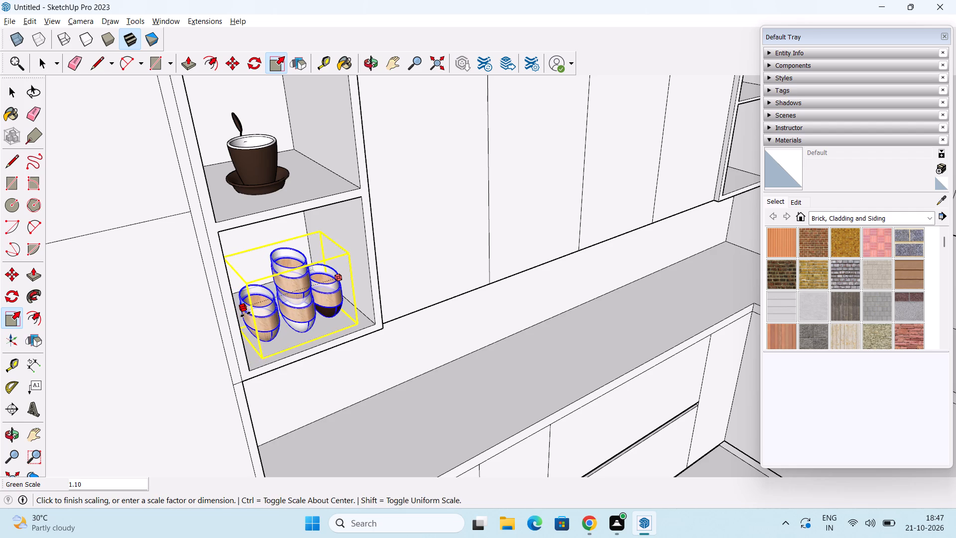
left_click_drag(245, 314, 245, 314)
Widen this cup set about 1.14 times toward the cabinet doors and slightly toward the tall unit, and reduce its height slightly.
middle_click_drag(282, 311, 226, 285)
scroll(308, 260, "up", 4)
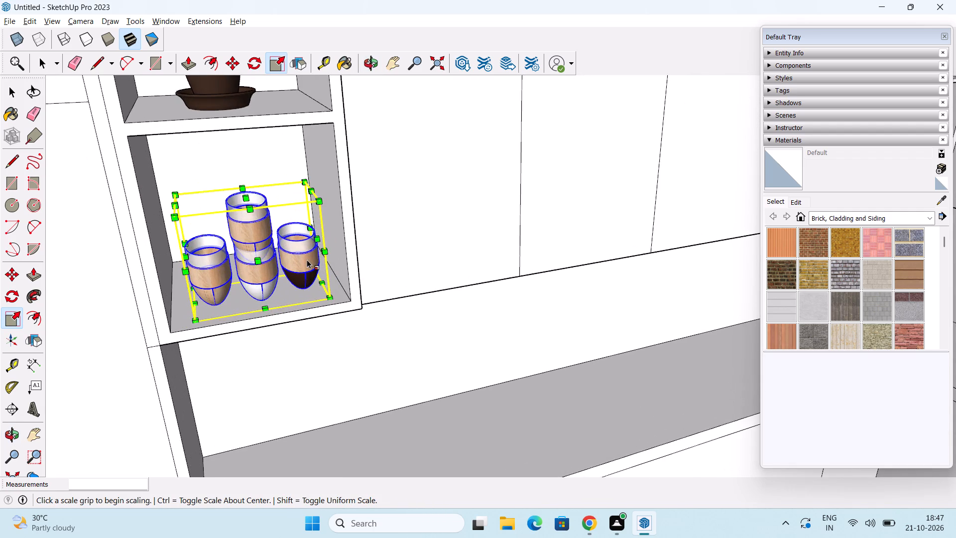
left_click_drag(319, 238, 328, 236)
middle_click_drag(271, 252, 275, 286)
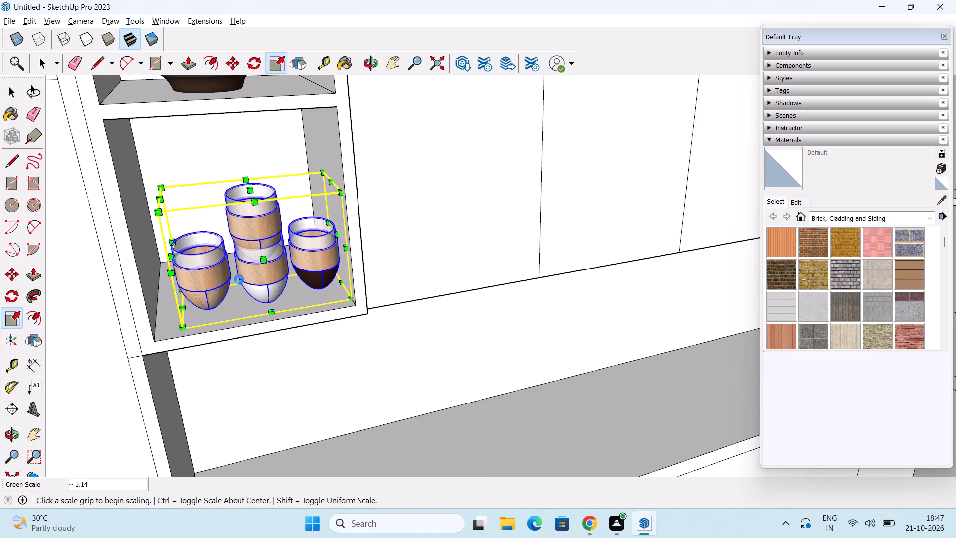
left_click_drag(174, 277, 167, 277)
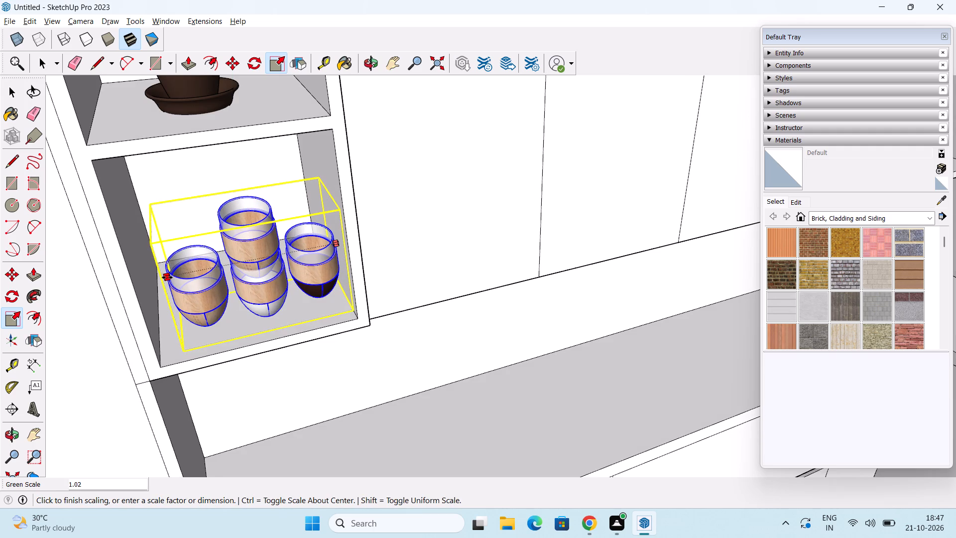
left_click_drag(167, 277, 163, 280)
left_click_drag(241, 205, 244, 213)
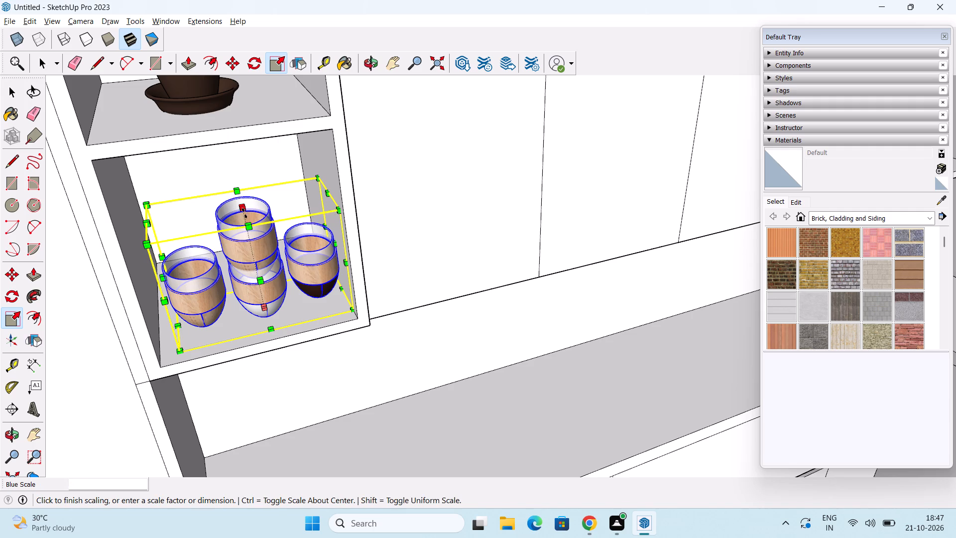
left_click_drag(244, 213, 245, 226)
middle_click_drag(259, 283, 278, 236)
scroll(276, 245, "down", 6)
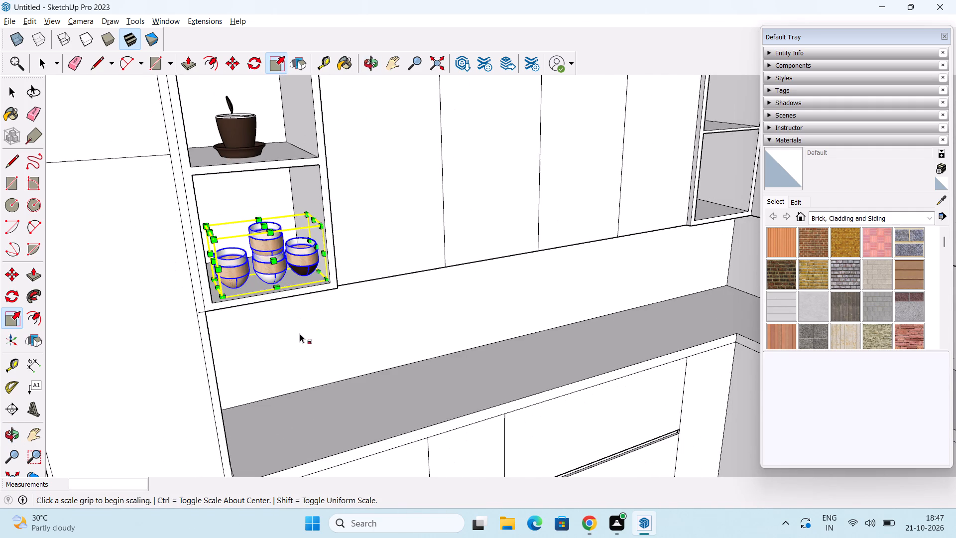
key("space")
left_click(323, 384)
Rotate the knife block and cutting board set outside the room by 90 degrees on the ground plane.
scroll(329, 347, "down", 1)
middle_click_drag(338, 321, 301, 245)
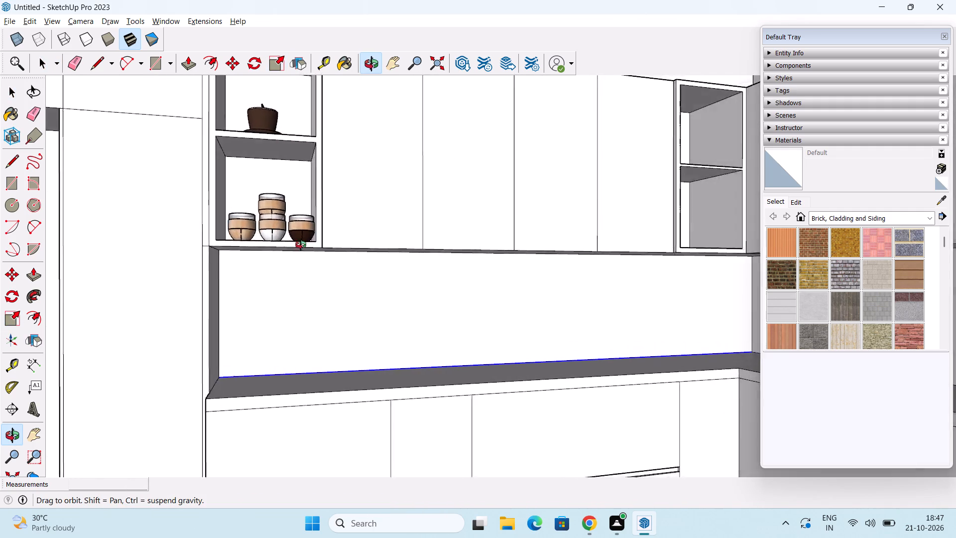
middle_click_drag(301, 245, 403, 372)
scroll(406, 356, "down", 6)
scroll(454, 384, "down", 3)
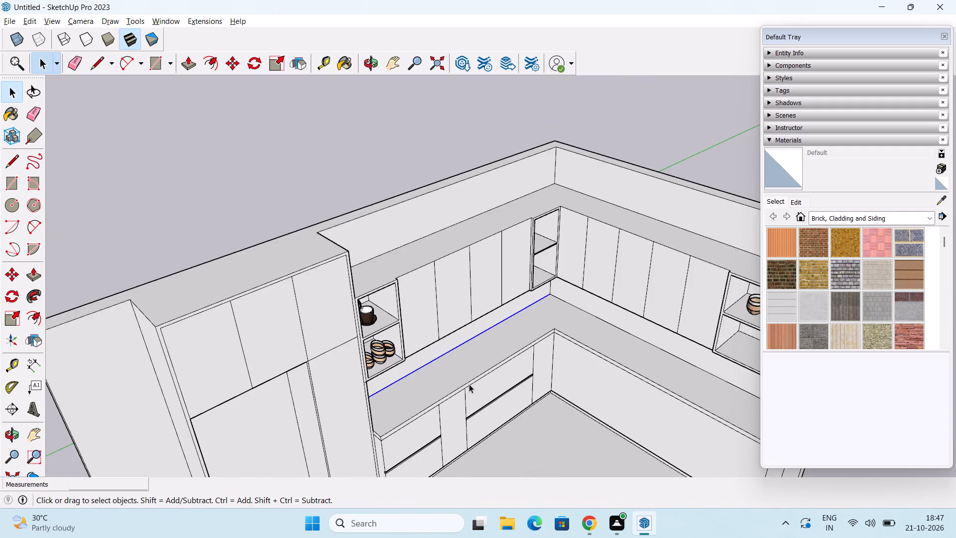
middle_click_drag(469, 384, 432, 225, "shift")
scroll(432, 223, "down", 2)
middle_click_drag(492, 328, 483, 353)
middle_click_drag(489, 359, 513, 263, "shift")
middle_click_drag(360, 365, 386, 309, "shift")
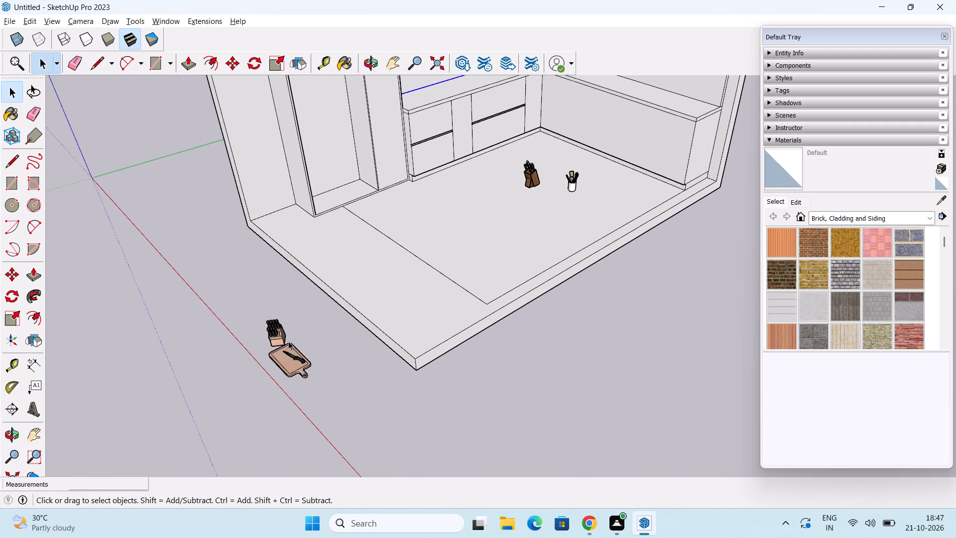
left_click(273, 334)
scroll(287, 363, "up", 1)
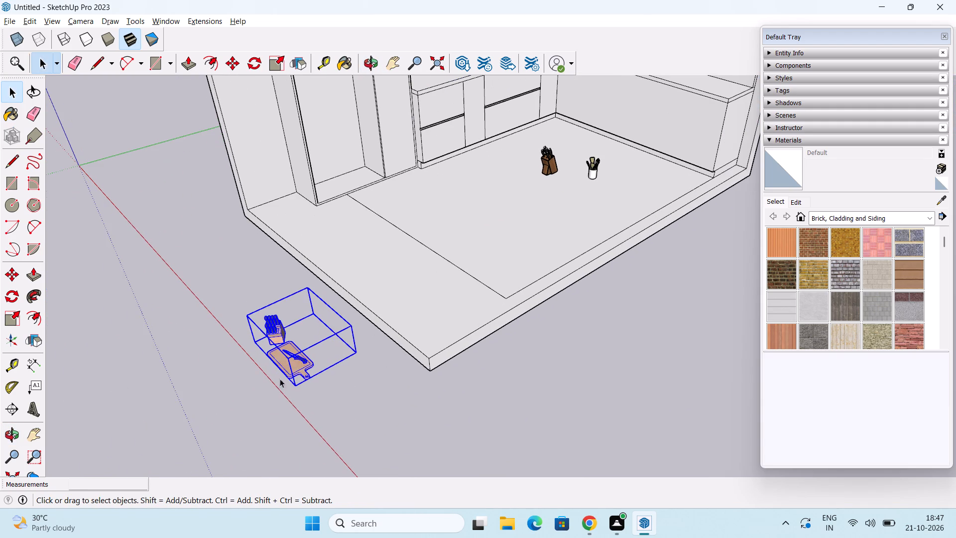
left_click(8, 297)
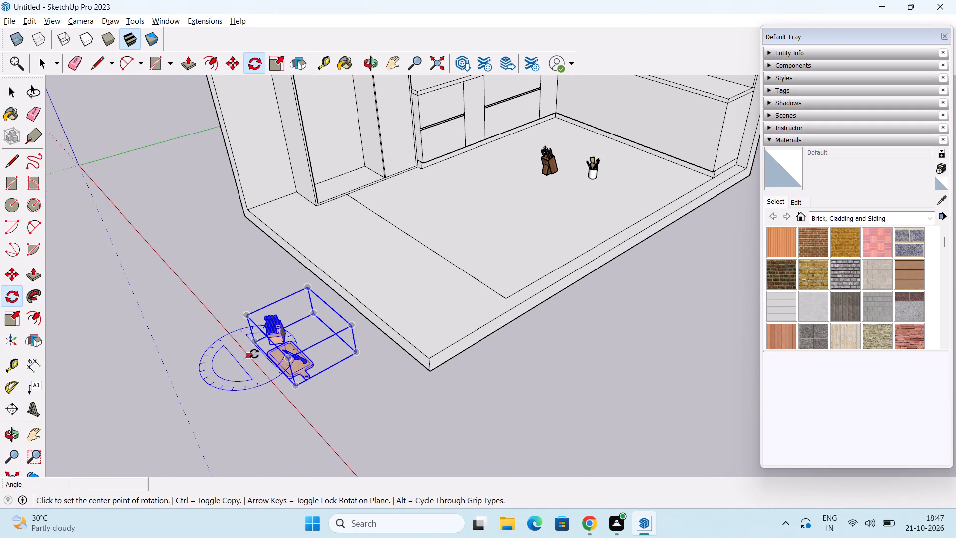
left_click(256, 348)
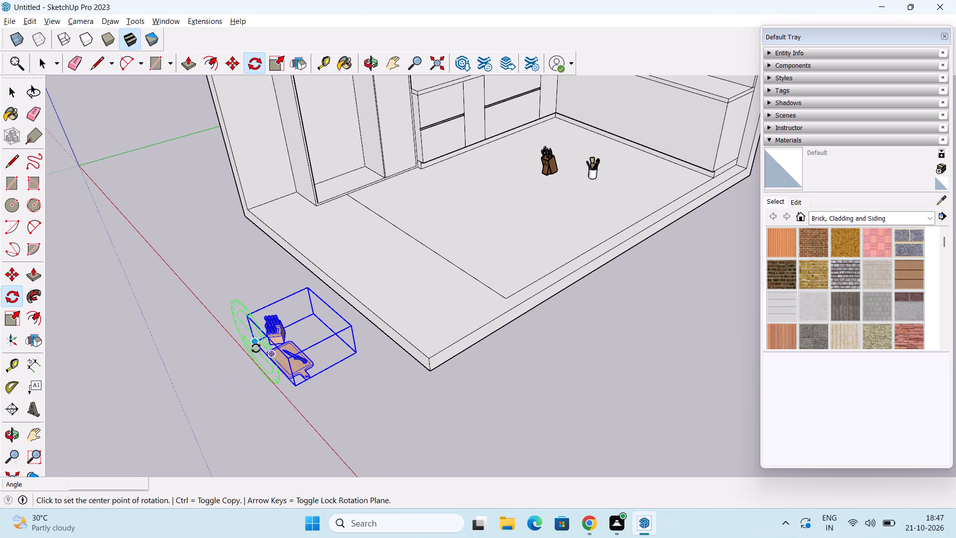
key("Escape")
left_click(246, 346)
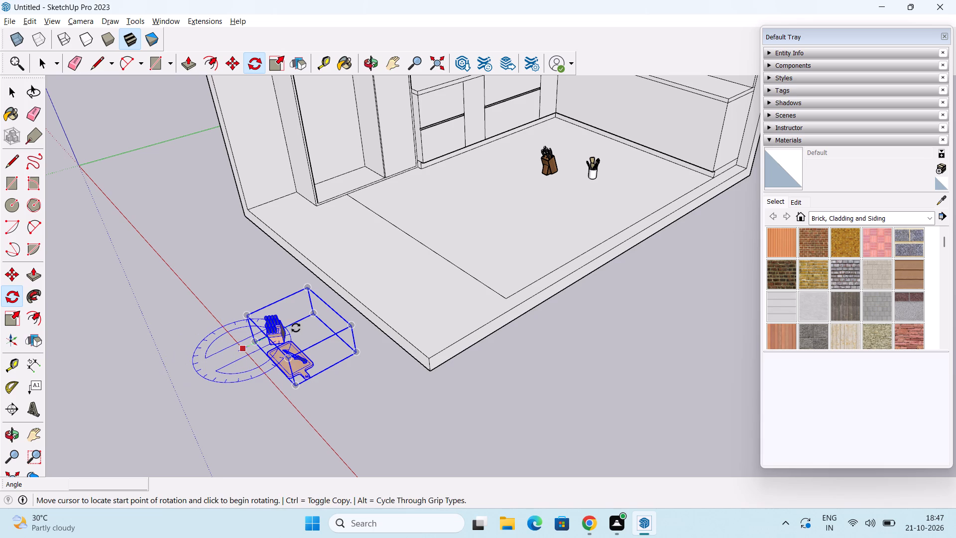
left_click(296, 327)
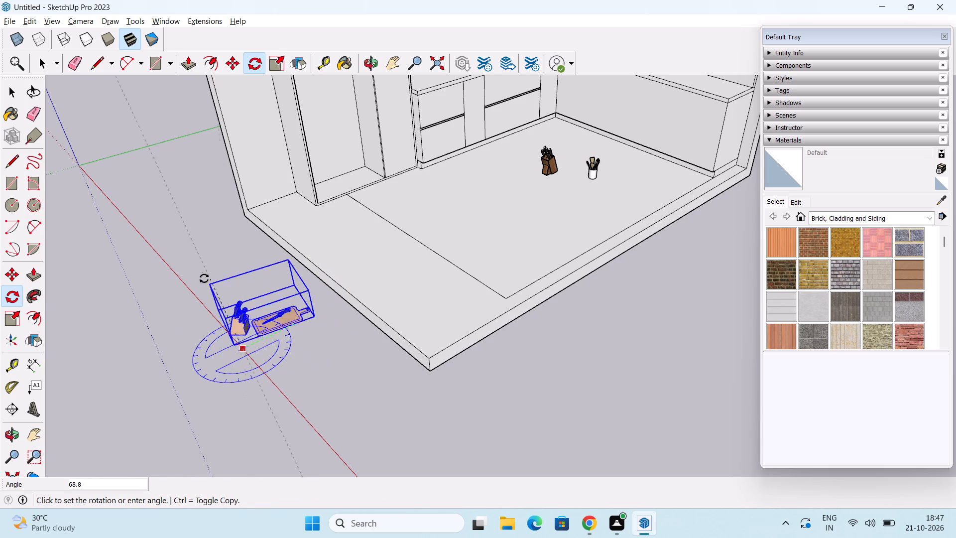
type("90")
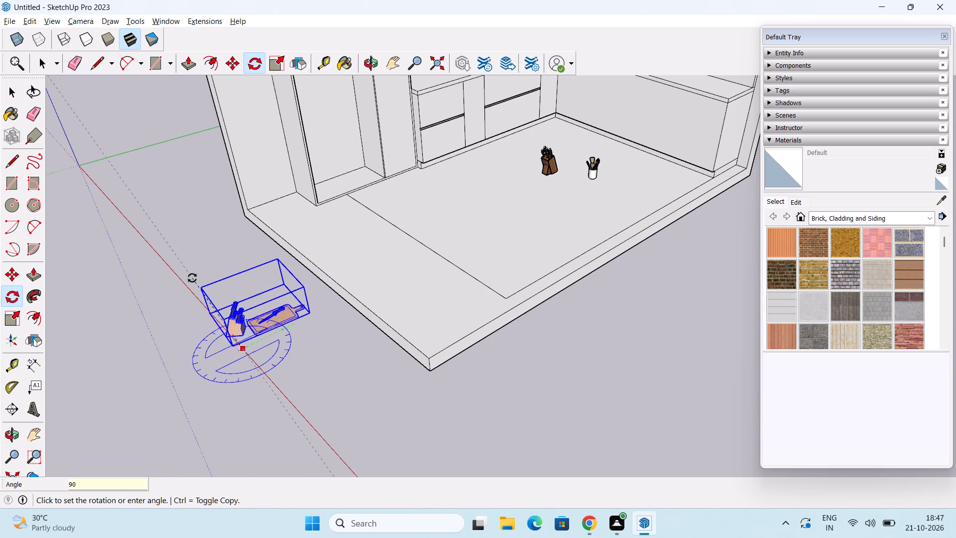
key("Return")
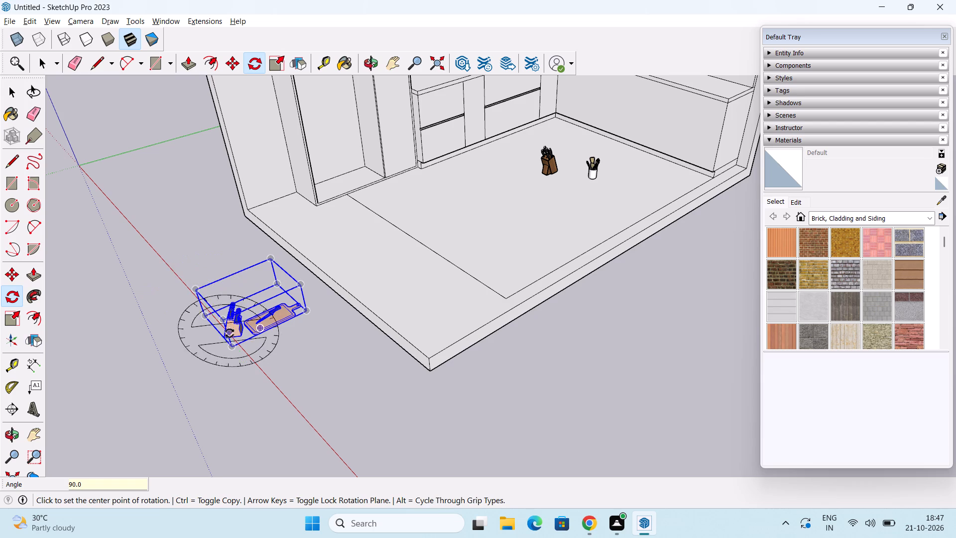
key("space")
Move the knife block and cutting board set by the board's bottom edge onto the countertop end beside the tall unit.
scroll(186, 333, "up", 3)
middle_click_drag(310, 358, 312, 371, "shift")
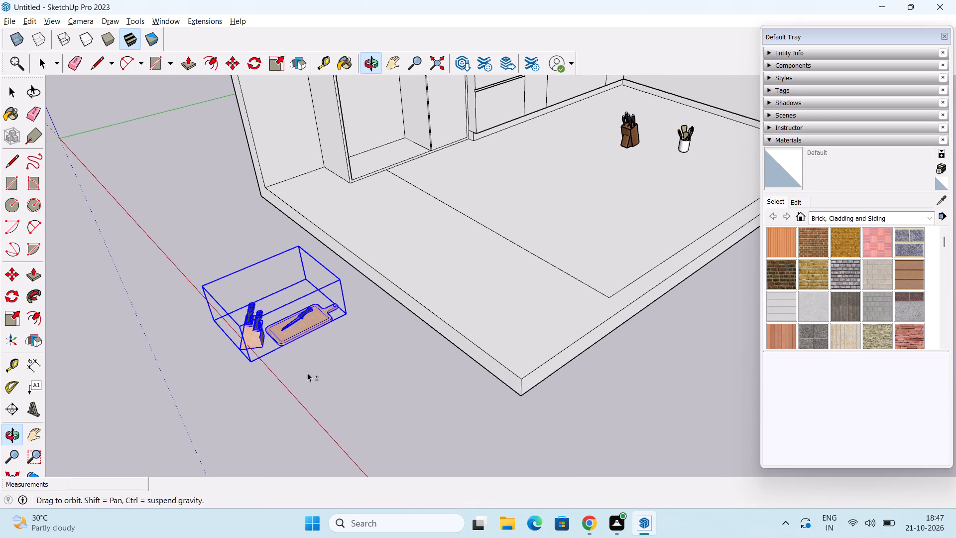
middle_click_drag(263, 394, 244, 403)
scroll(247, 341, "up", 2)
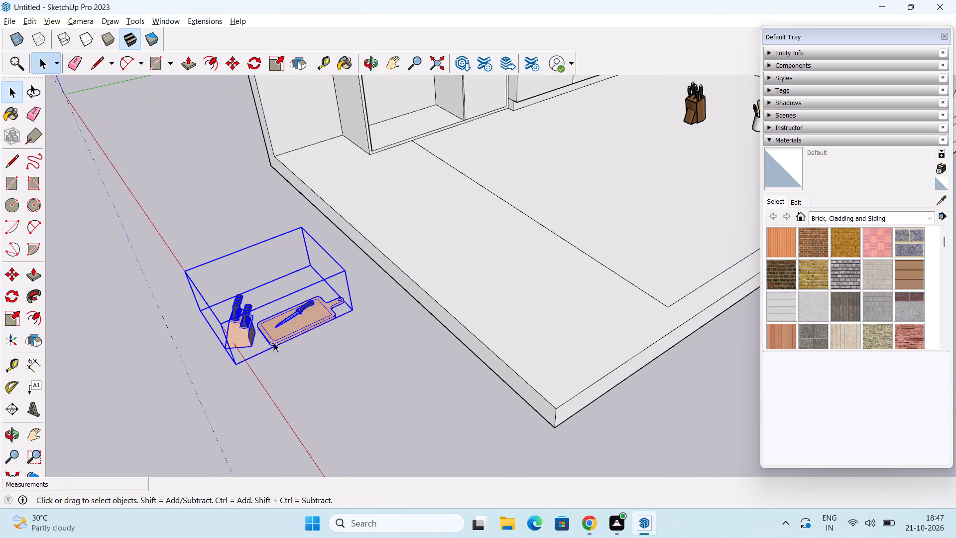
middle_click_drag(295, 347, 275, 385)
middle_click_drag(219, 399, 226, 391)
key("m")
scroll(160, 387, "up", 2)
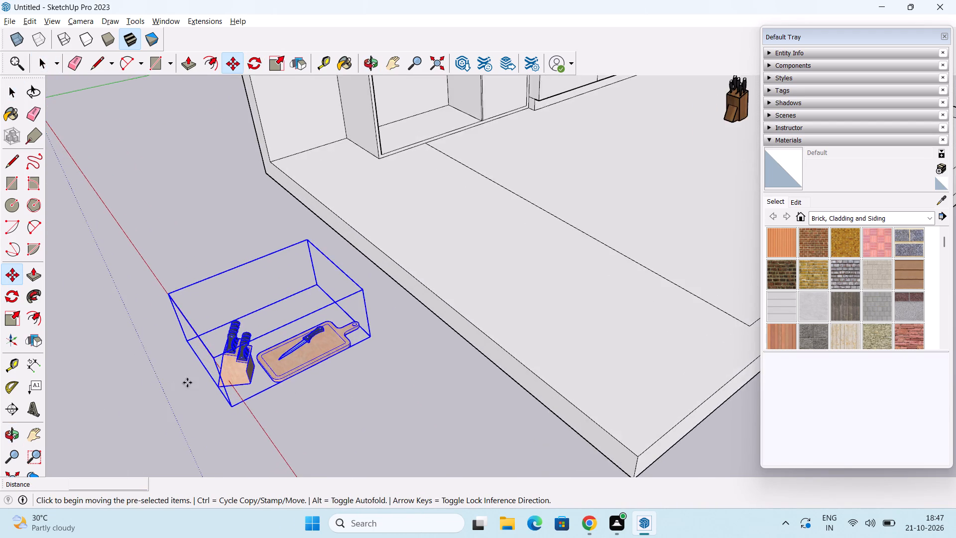
scroll(187, 383, "up", 3)
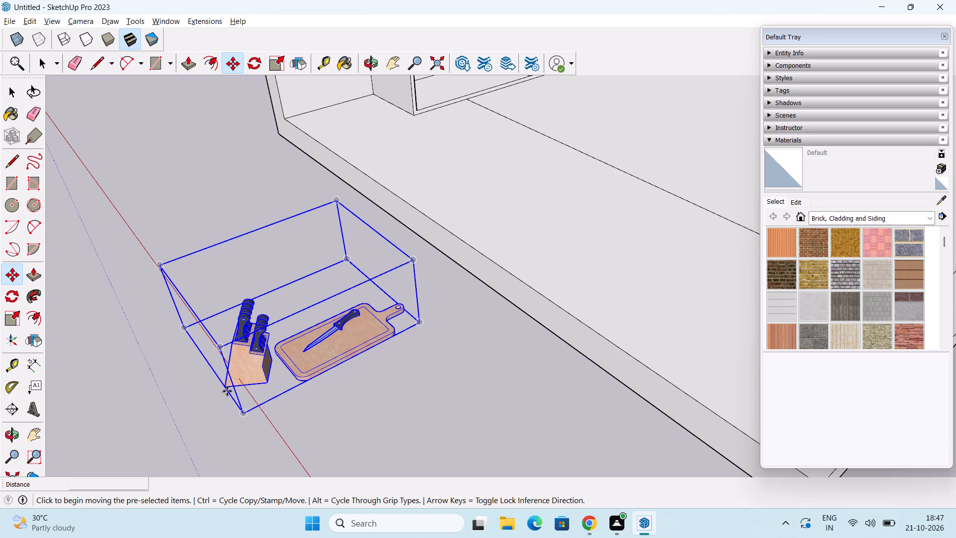
scroll(330, 382, "up", 5)
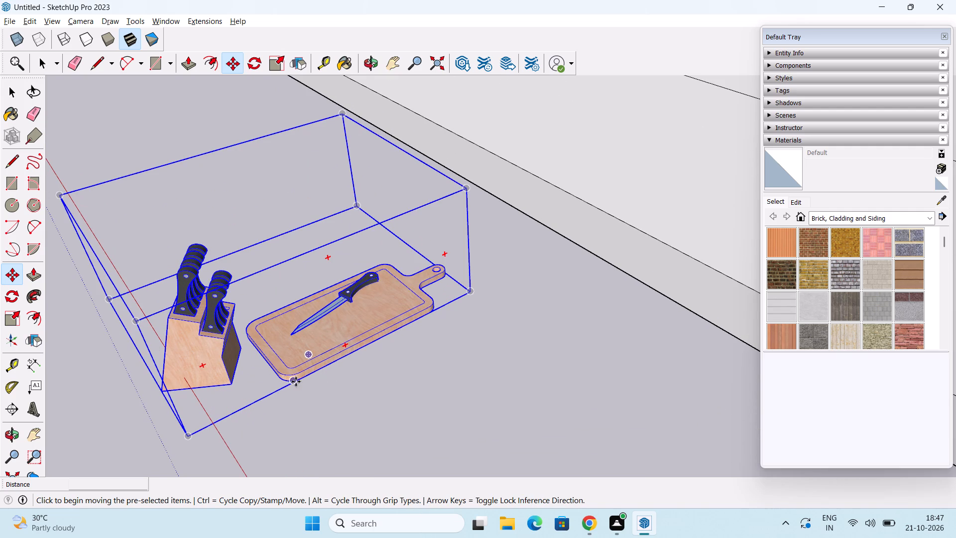
left_click_drag(300, 382, 313, 363)
scroll(361, 291, "down", 6)
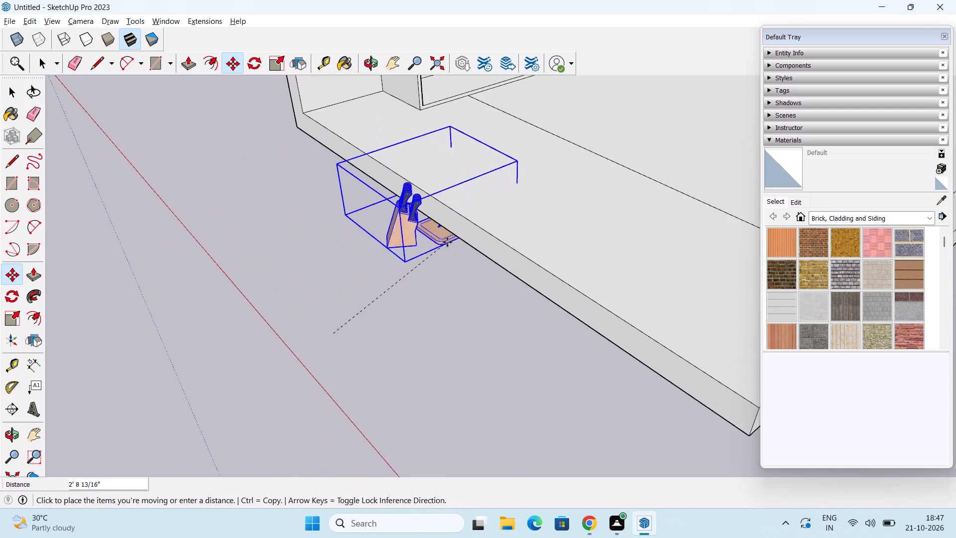
middle_click_drag(449, 243, 364, 415, "shift")
scroll(538, 176, "down", 2)
middle_click_drag(542, 174, 344, 372, "shift")
middle_click_drag(365, 313, 378, 280)
scroll(366, 253, "up", 3)
scroll(341, 290, "up", 2)
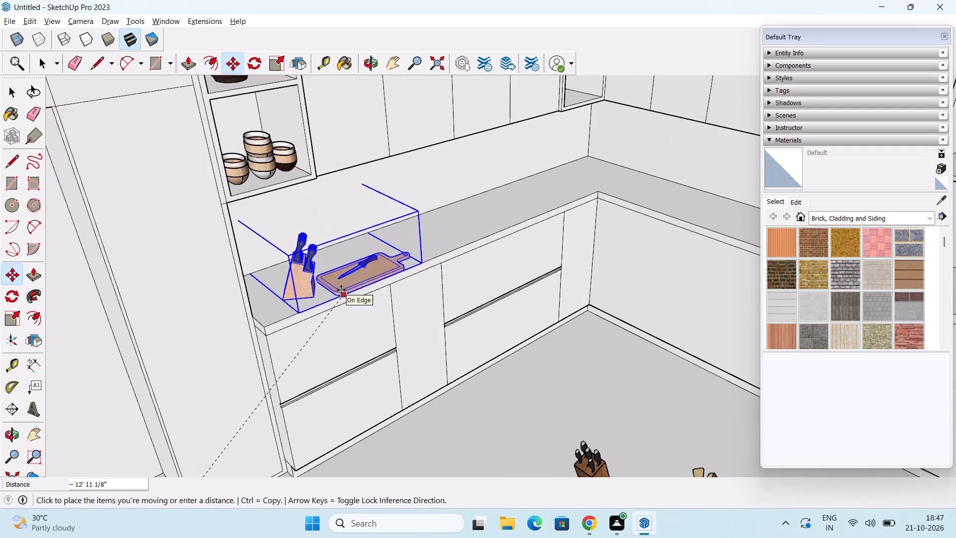
middle_click_drag(341, 290, 325, 295)
scroll(325, 285, "up", 5)
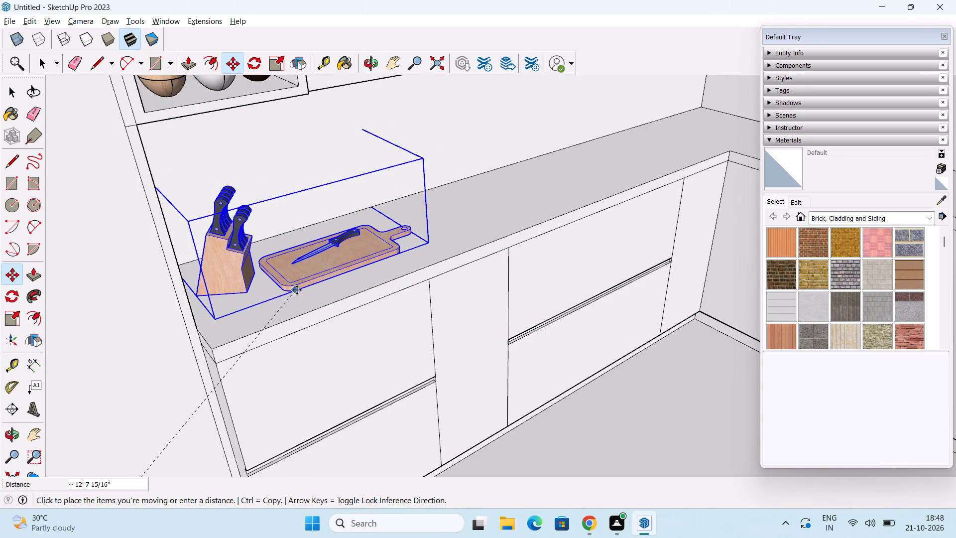
left_click(298, 287)
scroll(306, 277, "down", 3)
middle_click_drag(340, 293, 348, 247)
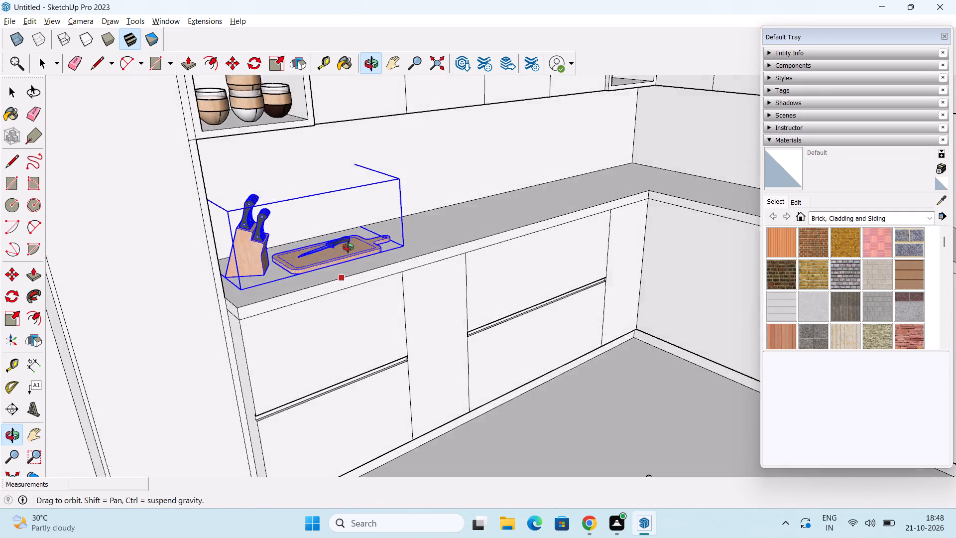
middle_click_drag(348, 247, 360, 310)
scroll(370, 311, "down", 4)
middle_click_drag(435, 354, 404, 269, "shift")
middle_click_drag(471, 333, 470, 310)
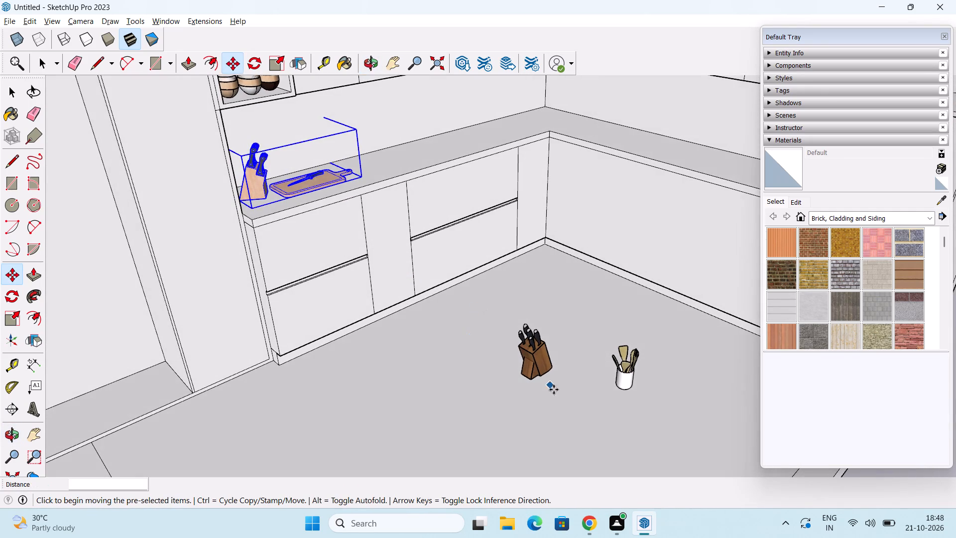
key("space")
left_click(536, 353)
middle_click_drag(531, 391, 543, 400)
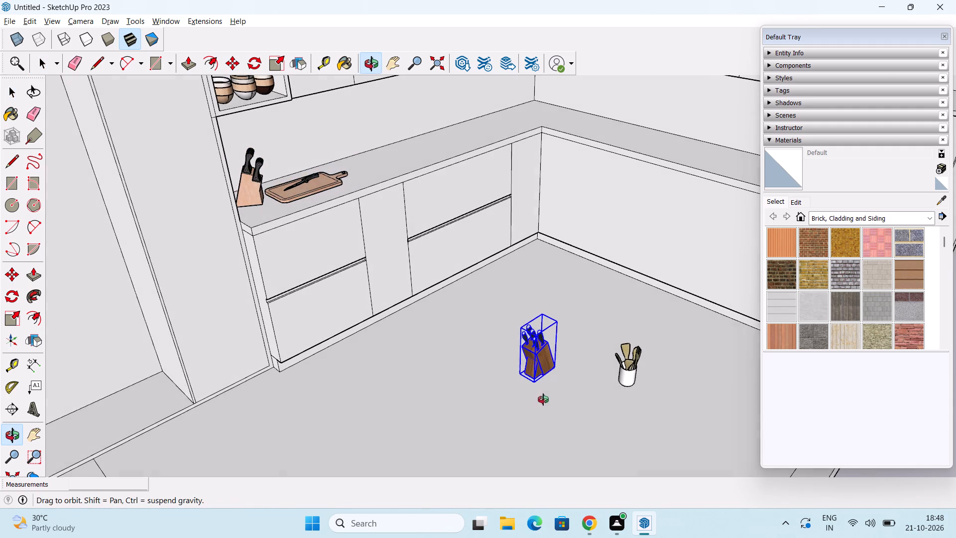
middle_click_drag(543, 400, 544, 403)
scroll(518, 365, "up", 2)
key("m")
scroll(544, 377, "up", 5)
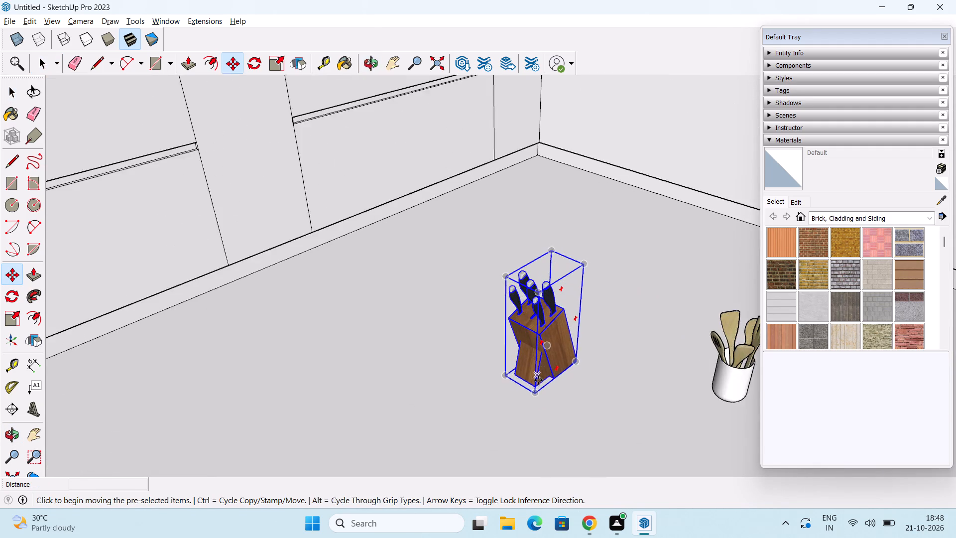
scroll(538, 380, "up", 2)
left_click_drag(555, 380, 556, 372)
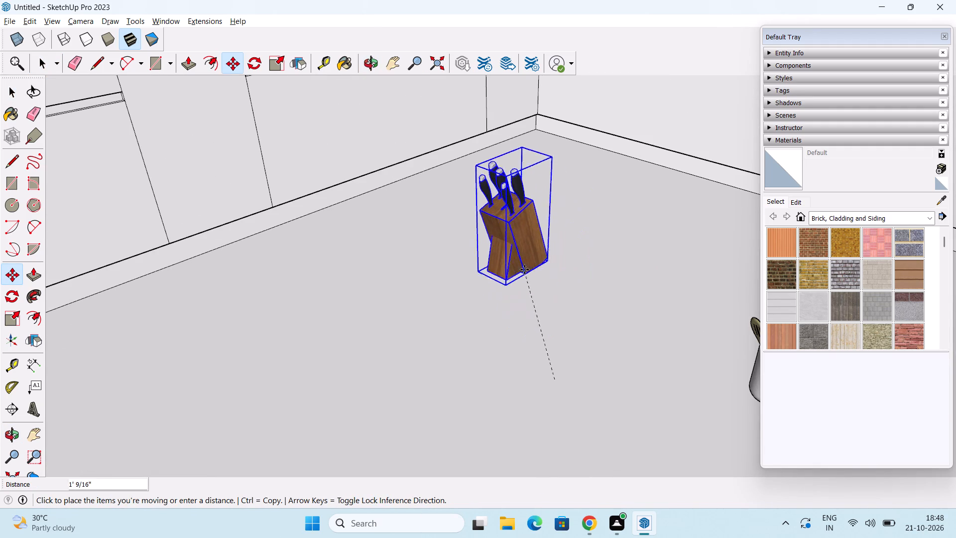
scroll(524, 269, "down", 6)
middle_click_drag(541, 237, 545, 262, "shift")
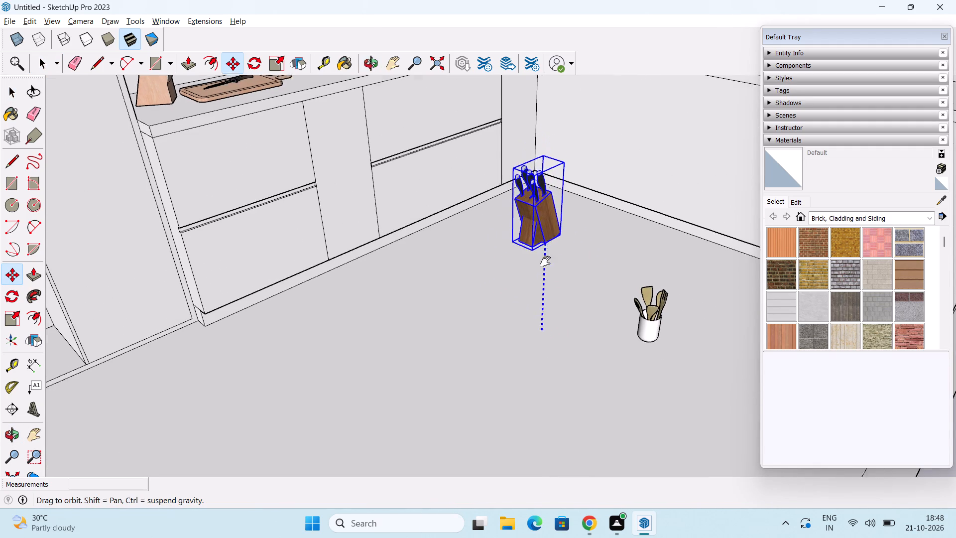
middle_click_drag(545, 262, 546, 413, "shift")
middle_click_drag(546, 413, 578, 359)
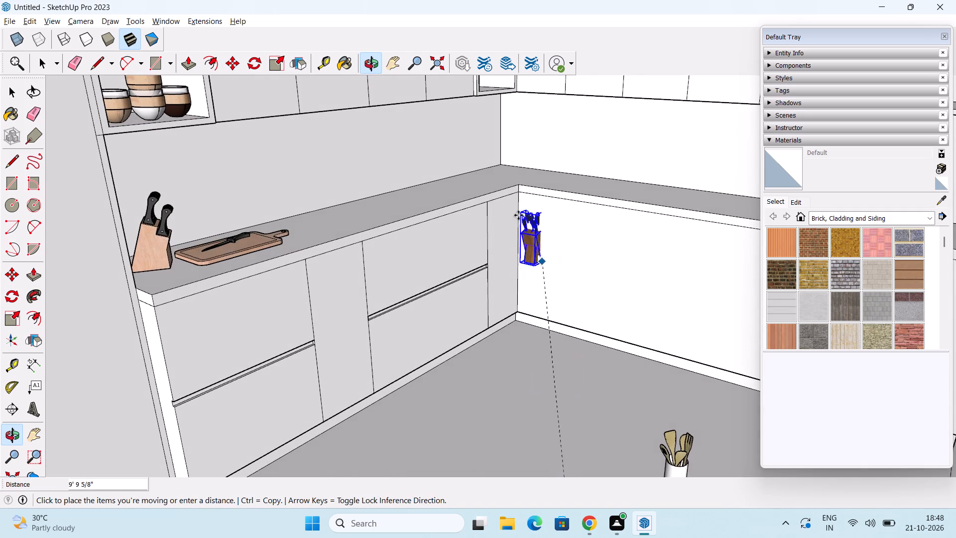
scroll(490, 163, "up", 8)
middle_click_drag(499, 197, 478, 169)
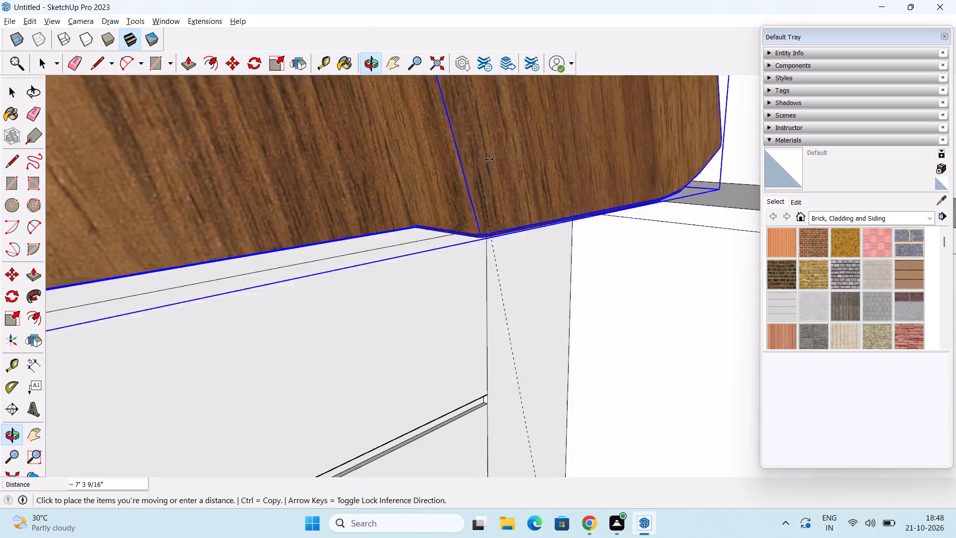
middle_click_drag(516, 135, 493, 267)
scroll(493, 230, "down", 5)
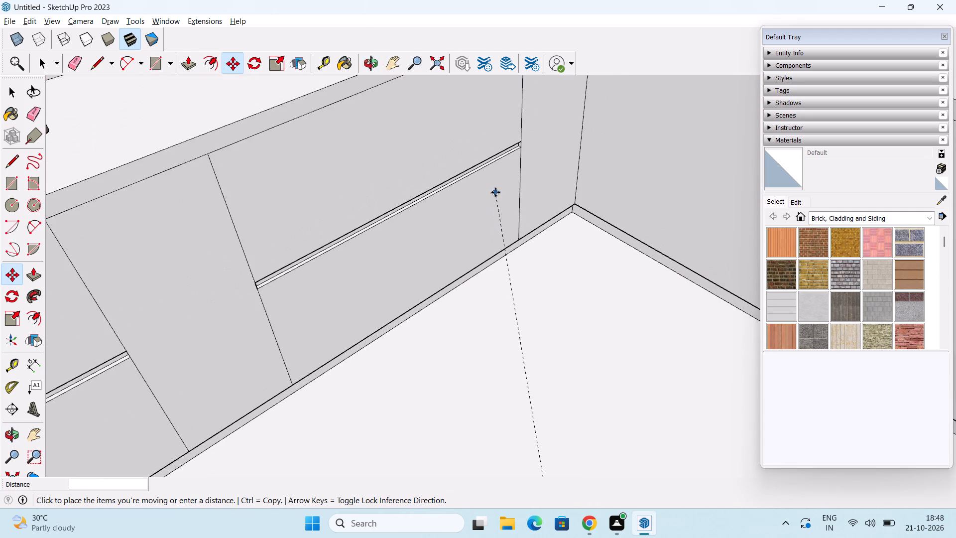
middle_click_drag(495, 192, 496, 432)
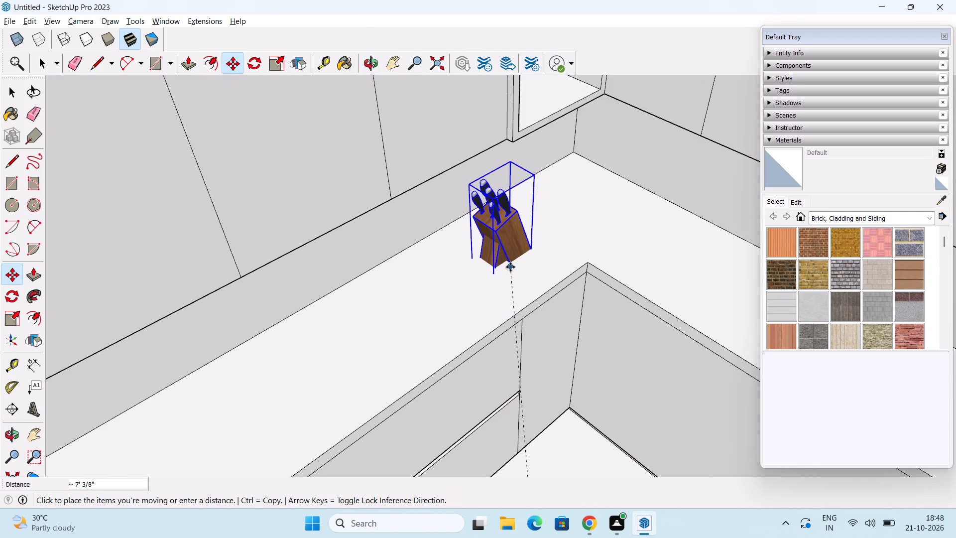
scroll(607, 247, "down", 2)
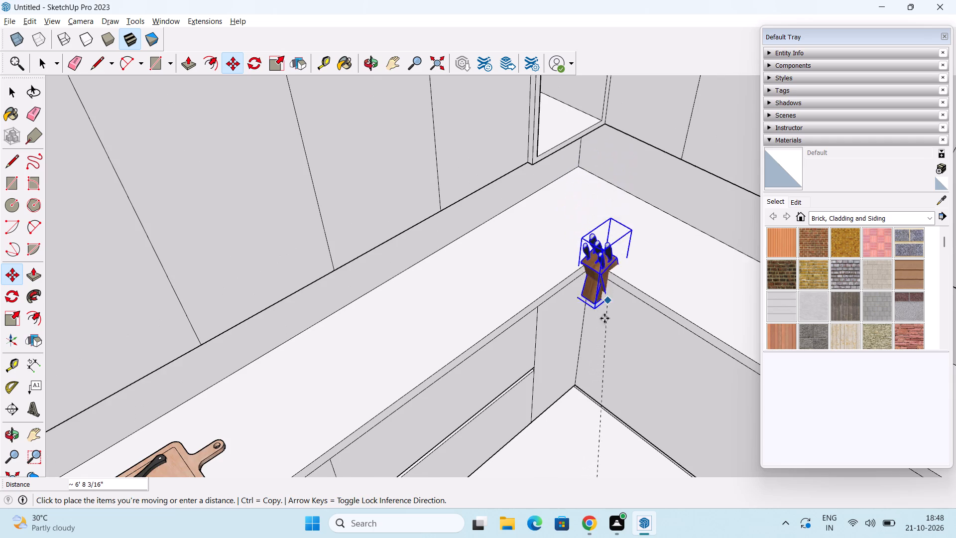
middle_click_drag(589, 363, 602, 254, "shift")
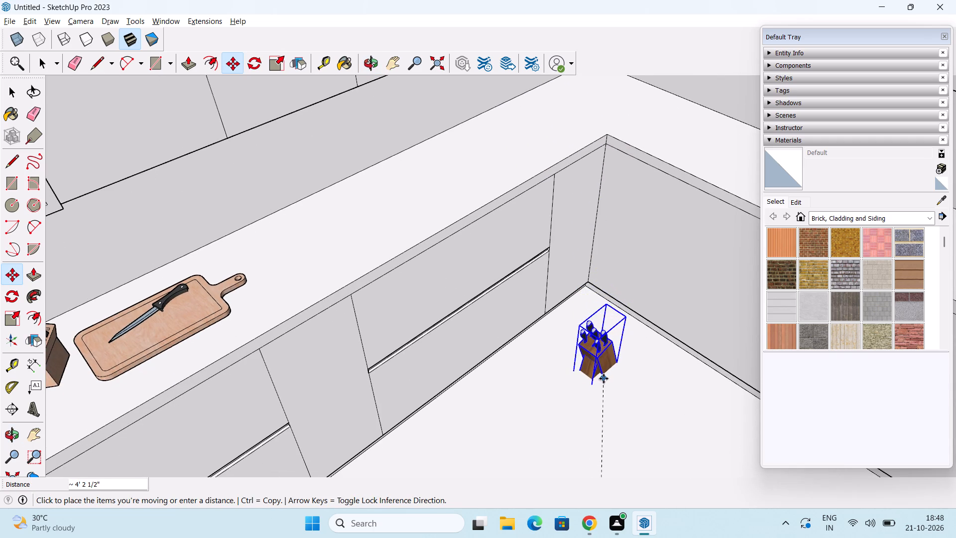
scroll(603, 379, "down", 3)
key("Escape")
Move the dark wooden knife block by its base corner from the floor onto the countertop near the room's inner corner.
middle_click_drag(613, 399, 619, 214)
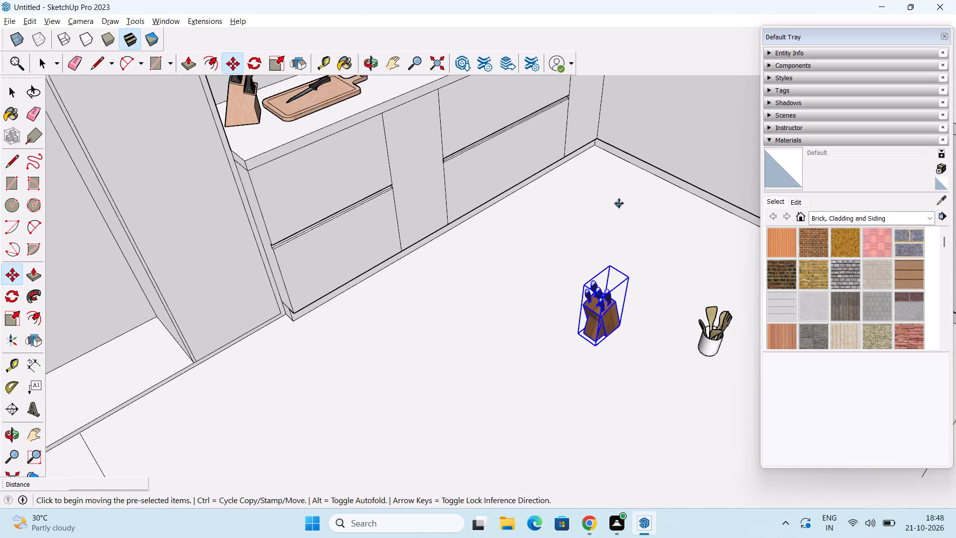
middle_click_drag(568, 395, 587, 293)
scroll(597, 286, "up", 3)
middle_click_drag(593, 395, 604, 311)
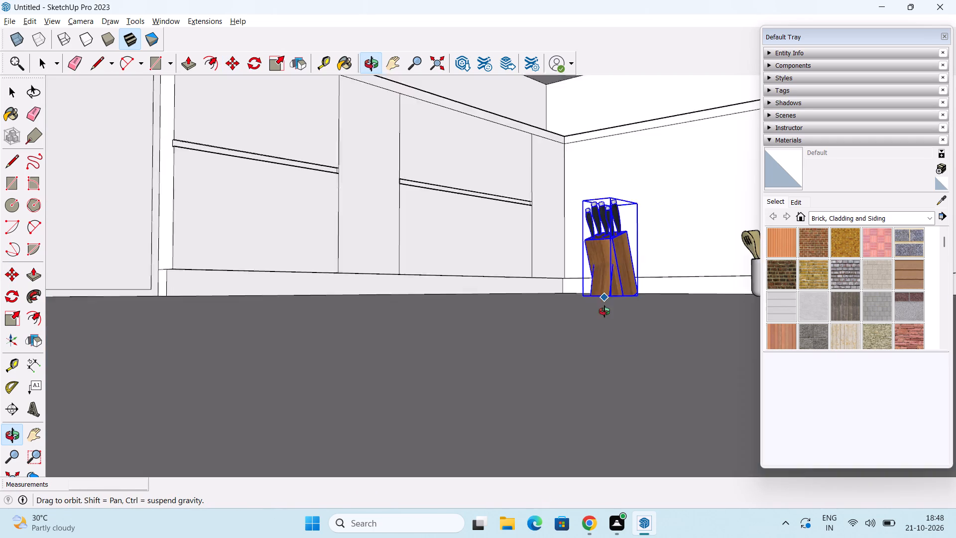
middle_click_drag(604, 311, 609, 339)
scroll(602, 333, "up", 10)
middle_click_drag(609, 303, 607, 362)
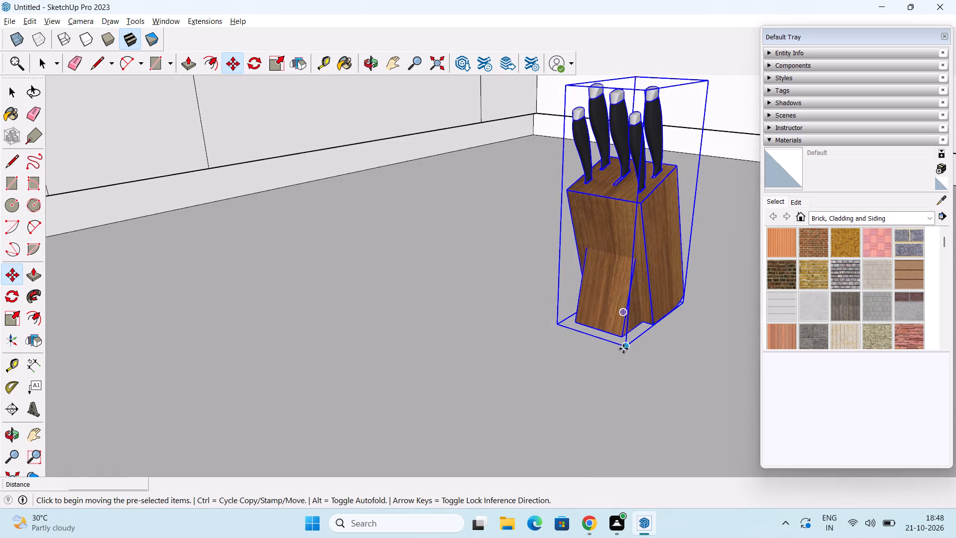
scroll(623, 348, "up", 3)
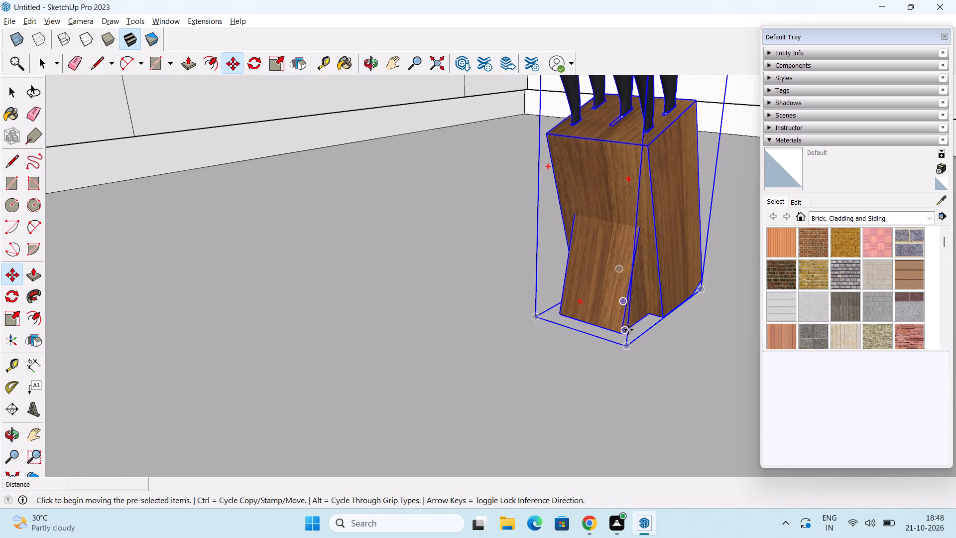
left_click_drag(625, 334, 628, 319)
scroll(617, 216, "down", 3)
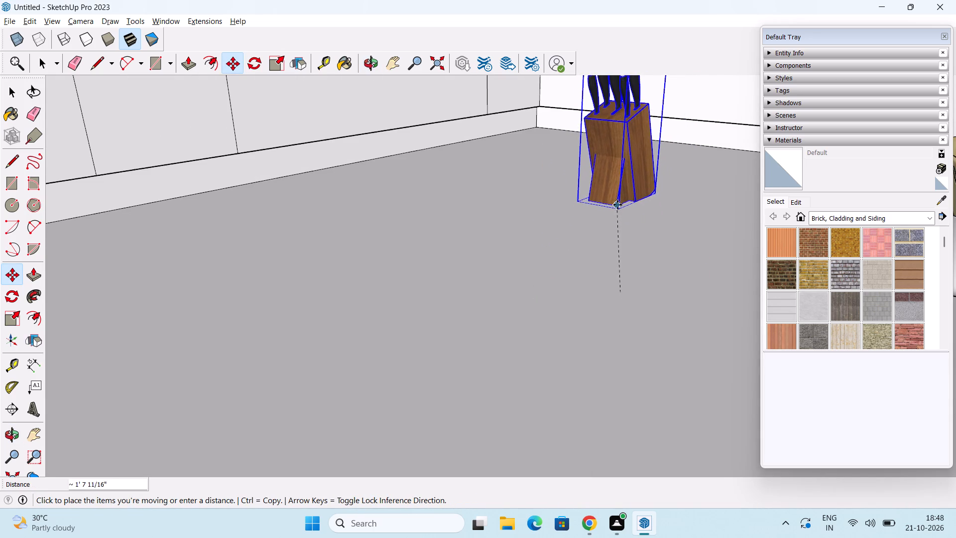
middle_click_drag(619, 197, 619, 448, "shift")
scroll(546, 235, "down", 2)
middle_click_drag(546, 230, 546, 435, "shift")
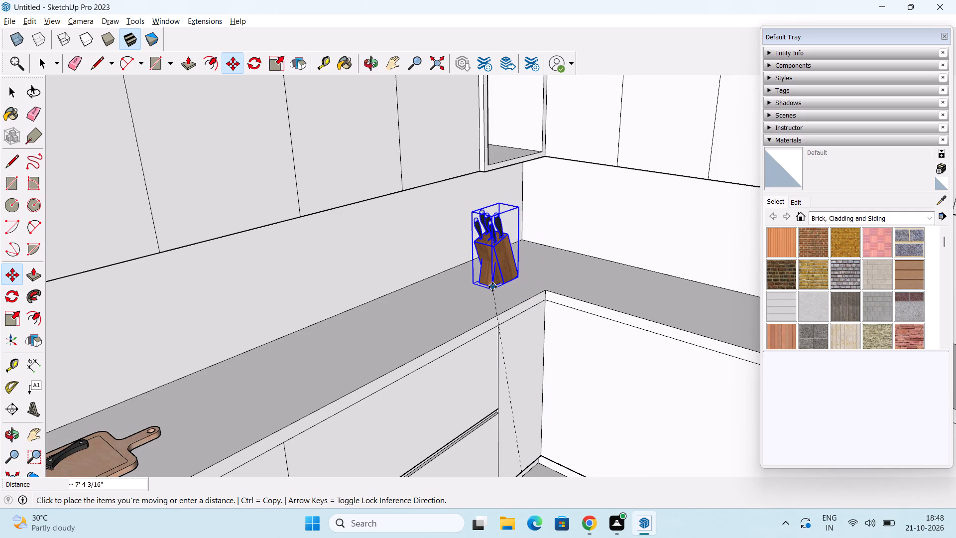
left_click(487, 287)
Move the white utensil holder by its base from the floor onto the countertop's inner corner, beside the dark wooden knife block.
middle_click_drag(505, 357, 523, 375)
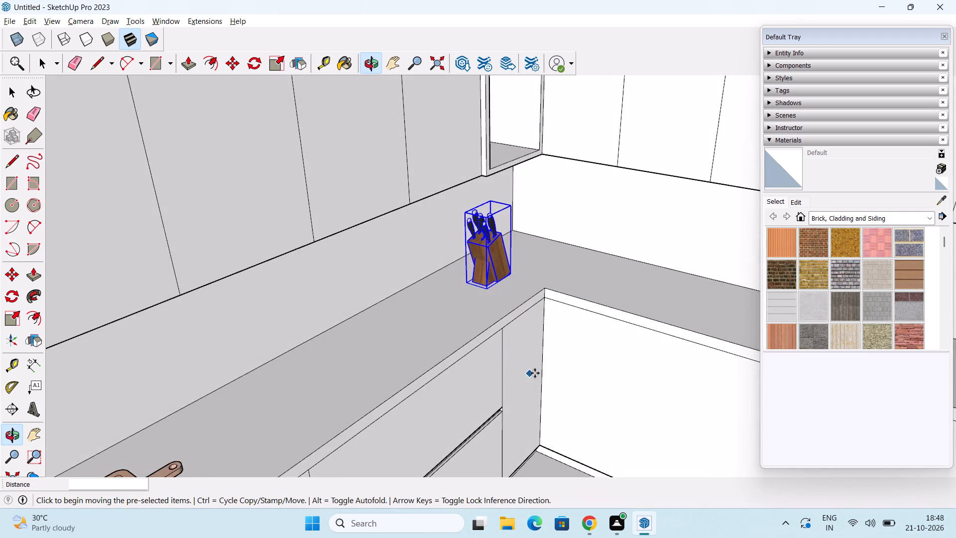
scroll(535, 373, "down", 5)
middle_click_drag(553, 400, 546, 300, "shift")
middle_click_drag(610, 387, 569, 318)
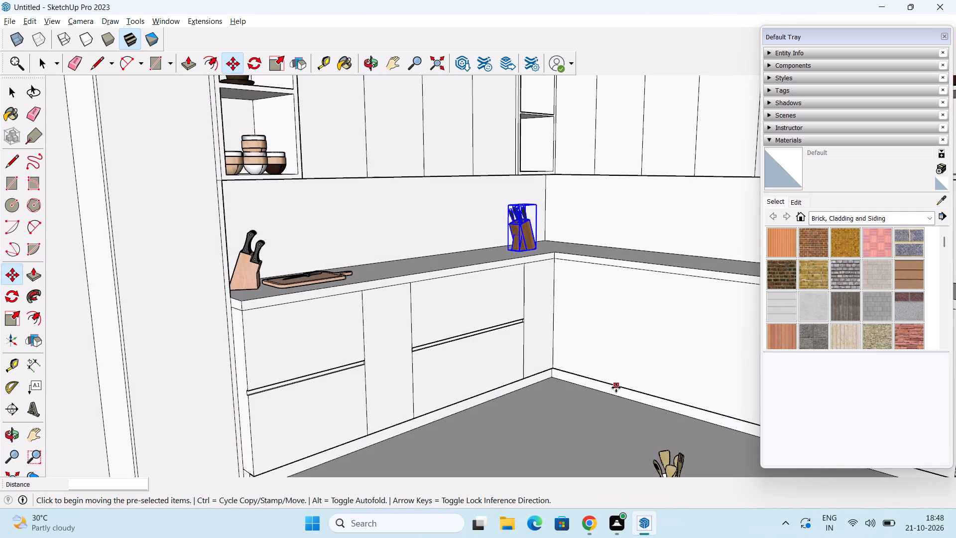
middle_click_drag(616, 388, 599, 291, "shift")
middle_click_drag(608, 298, 618, 390)
key("space")
left_click(649, 392)
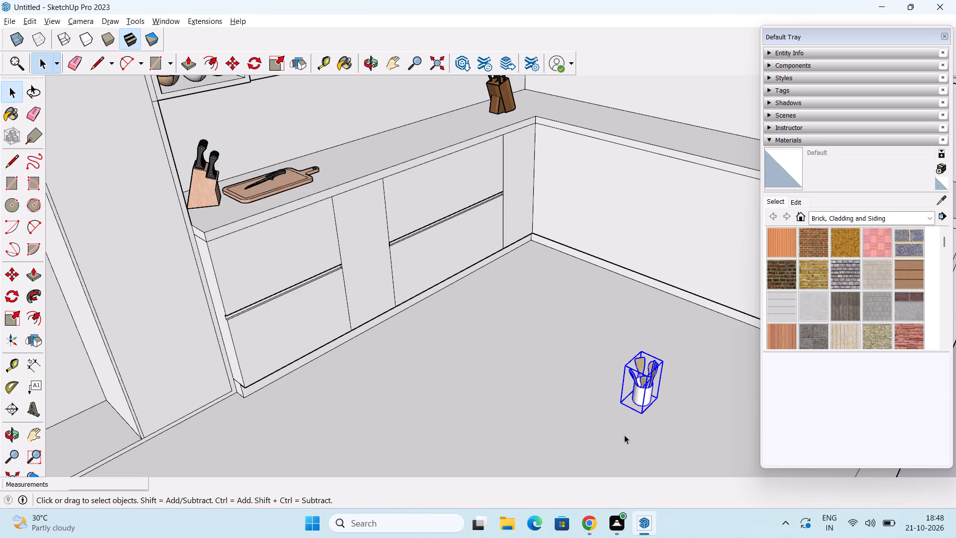
middle_click_drag(624, 435, 651, 441)
key("m")
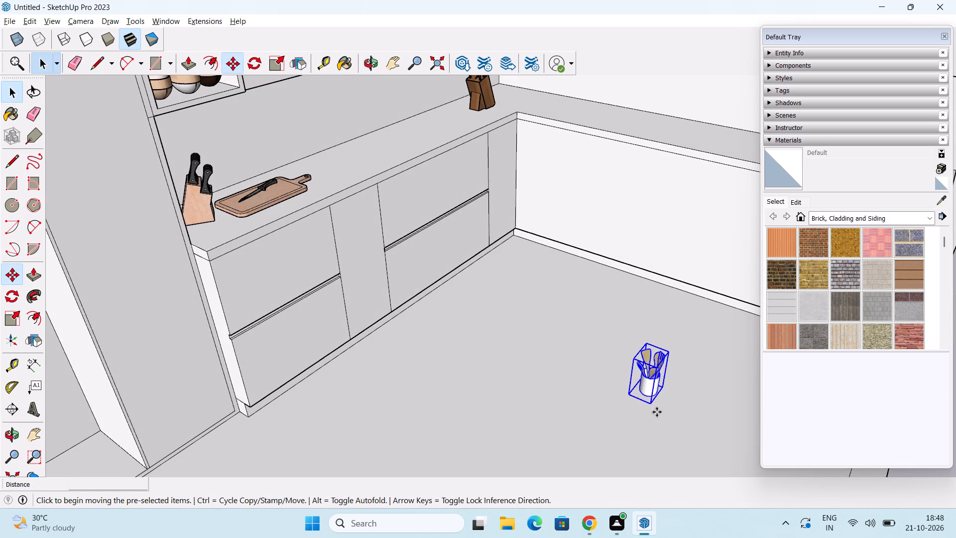
scroll(657, 411, "up", 6)
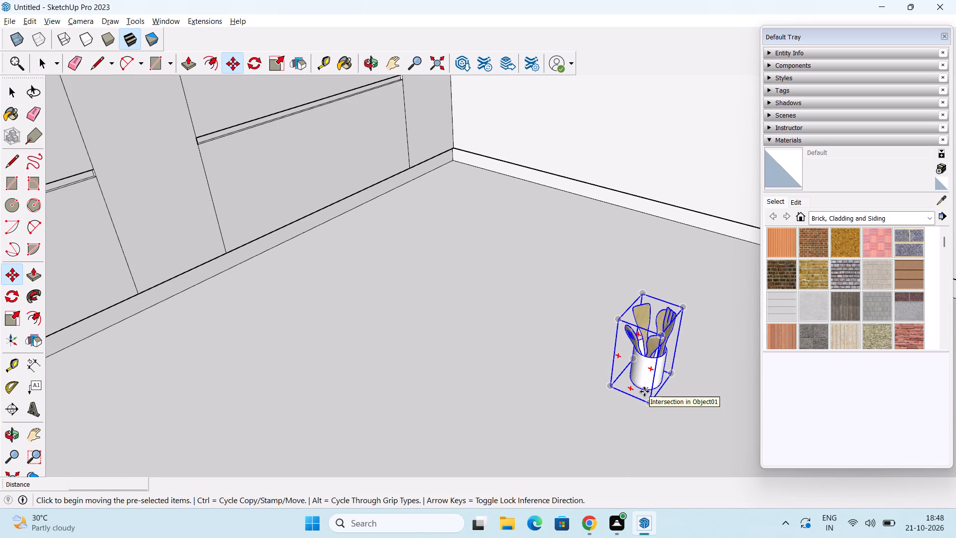
left_click(644, 392)
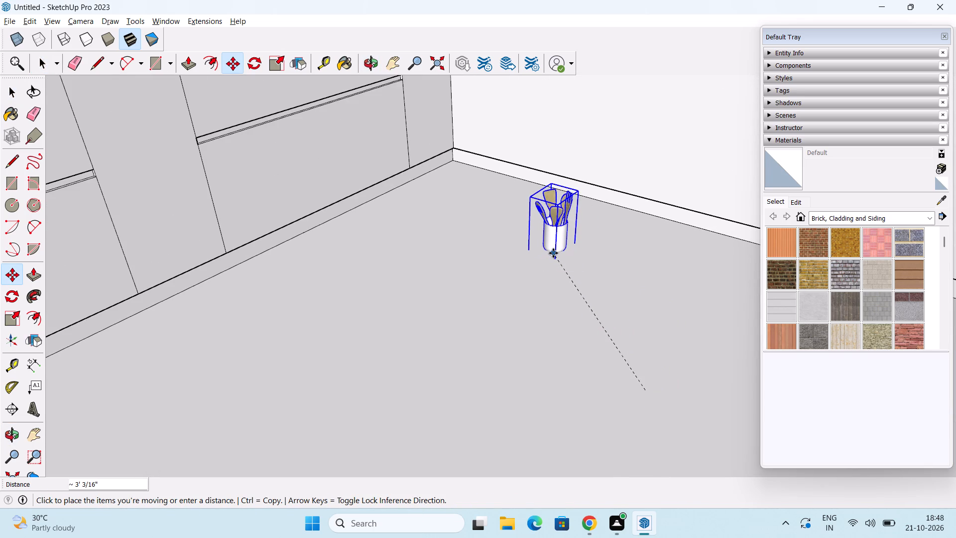
scroll(553, 253, "down", 4)
middle_click_drag(454, 250, 508, 372, "shift")
middle_click_drag(539, 255, 551, 370, "shift")
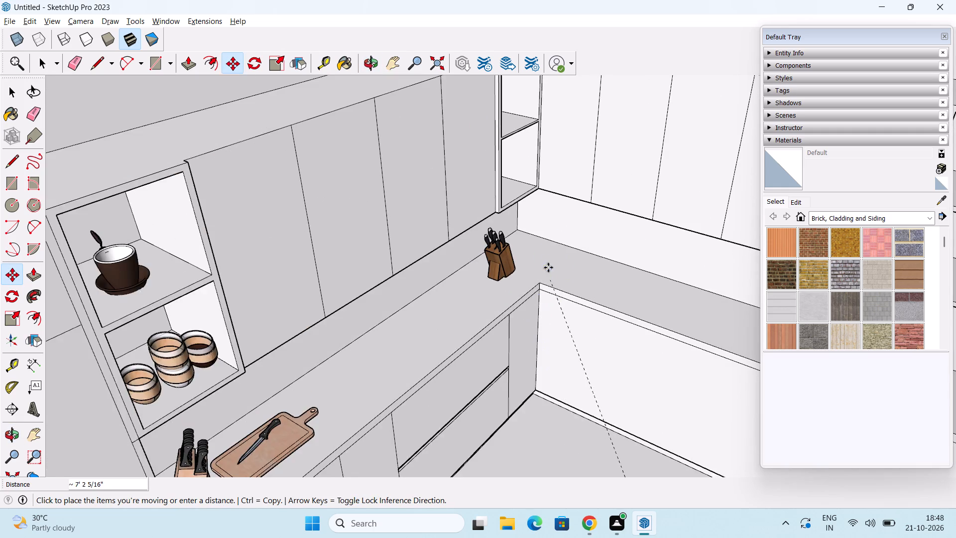
scroll(548, 267, "up", 7)
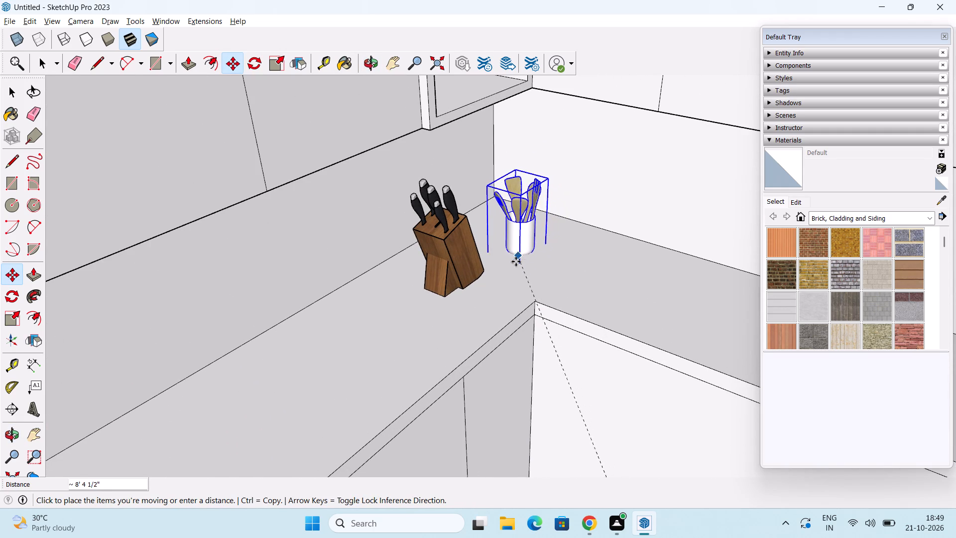
left_click(516, 257)
Raise the utensil holder about 1 13/16" along the blue axis at the countertop corner.
middle_click_drag(550, 318, 517, 209)
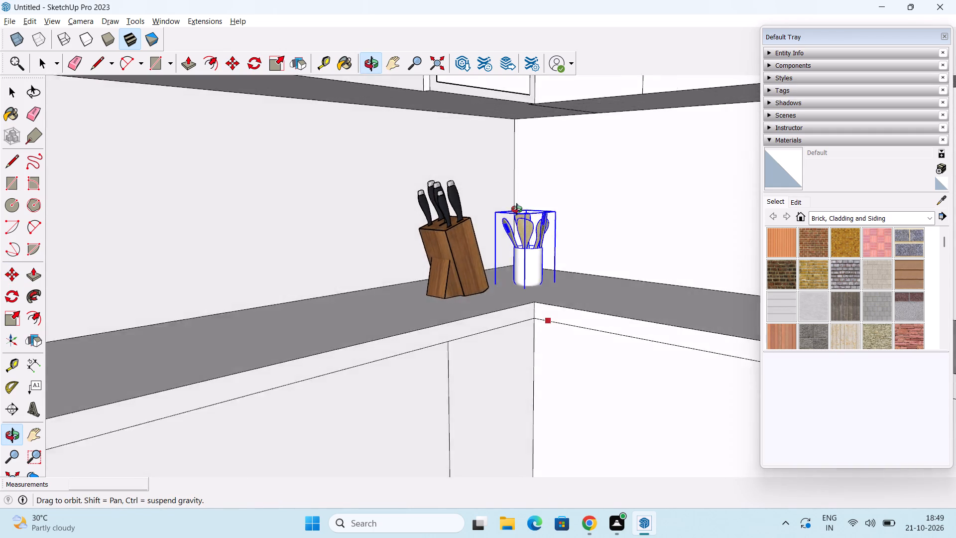
middle_click_drag(517, 209, 527, 284)
key("space")
left_click(572, 439)
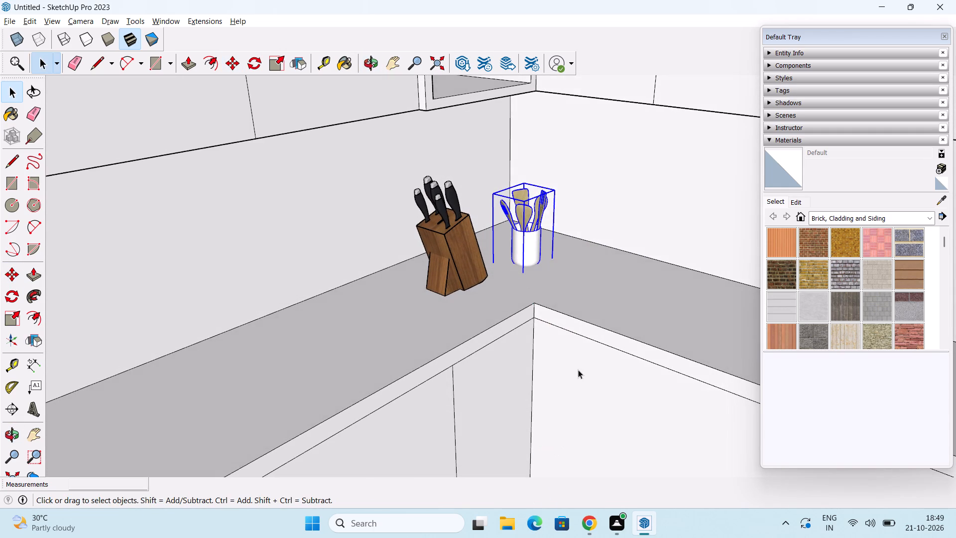
scroll(578, 277, "down", 2)
middle_click_drag(578, 277, 518, 257)
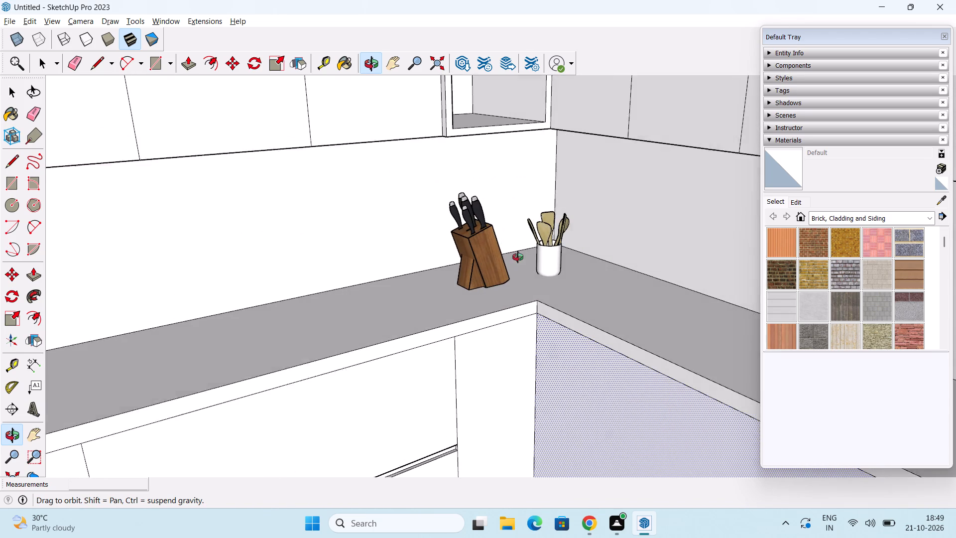
middle_click_drag(518, 257, 521, 260)
left_click(546, 258)
scroll(541, 302, "up", 3)
middle_click_drag(544, 301, 557, 282)
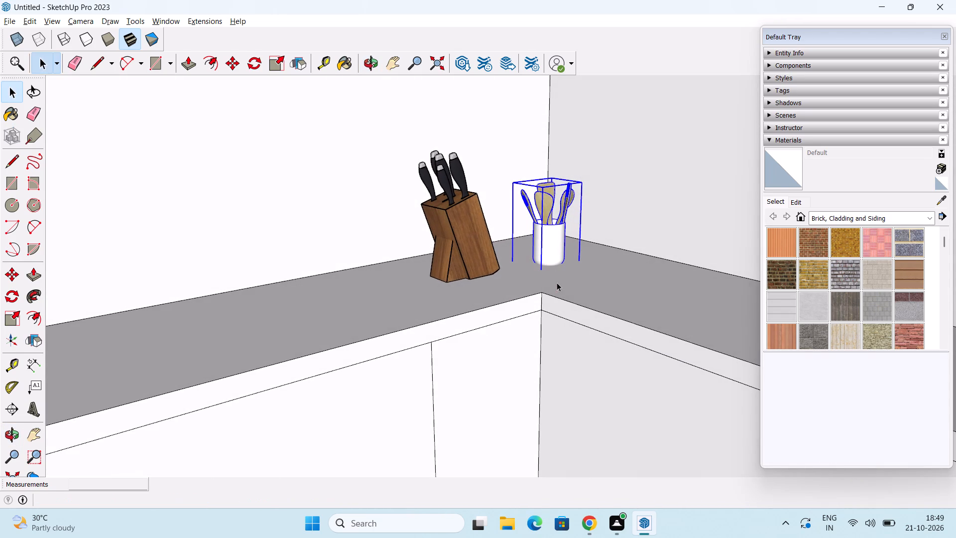
key("m")
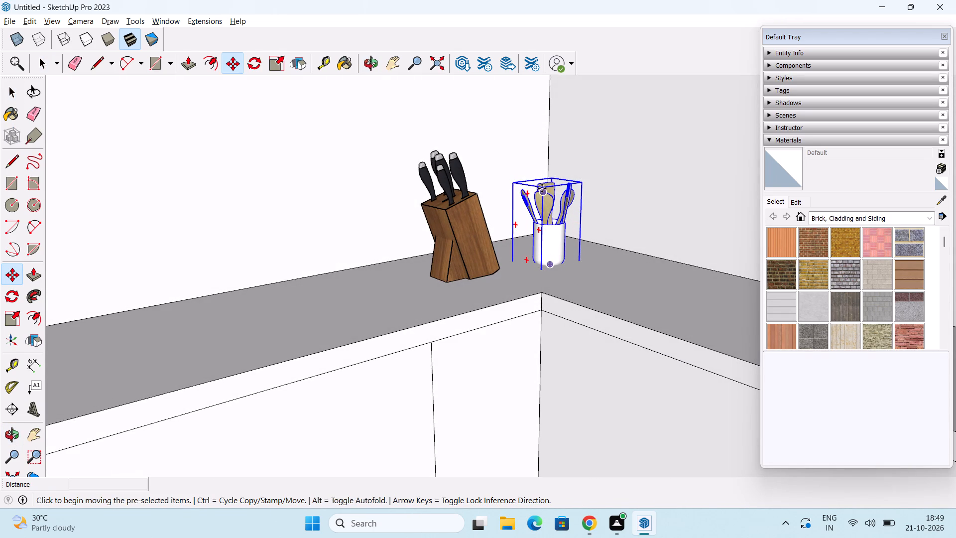
left_click(544, 191)
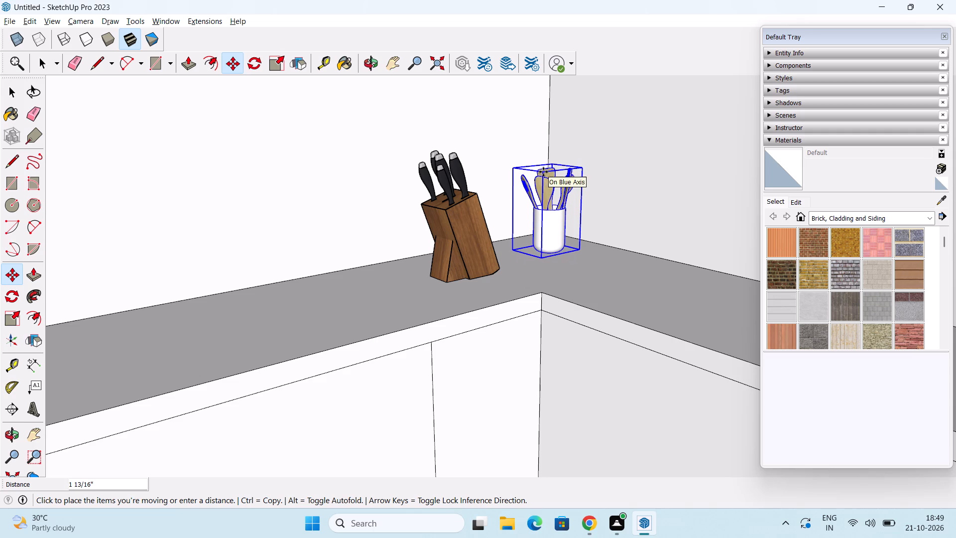
left_click(543, 172)
Move the utensil holder by the bottom corner of its bounding box down onto the countertop surface beside the knife block.
scroll(537, 235, "up", 4)
middle_click_drag(528, 288, 520, 221)
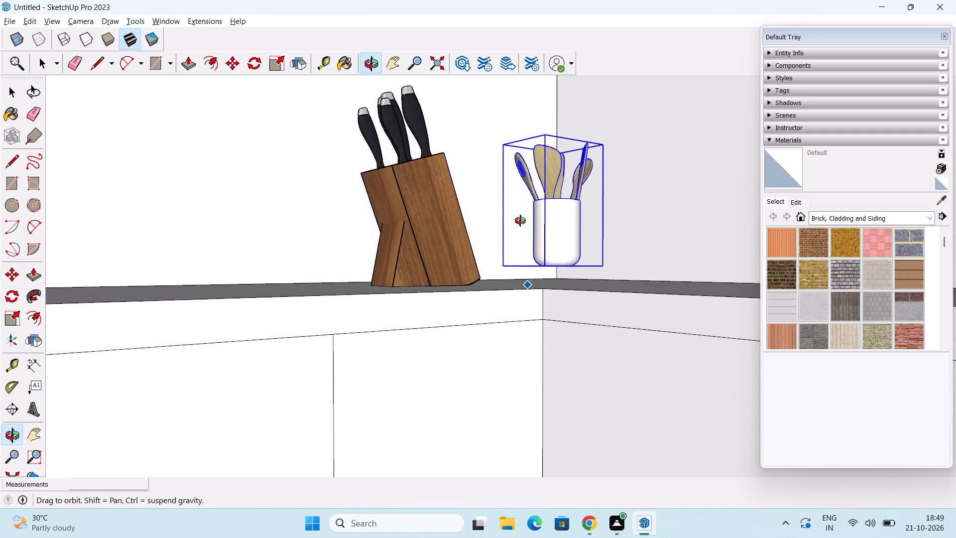
middle_click_drag(520, 221, 506, 288)
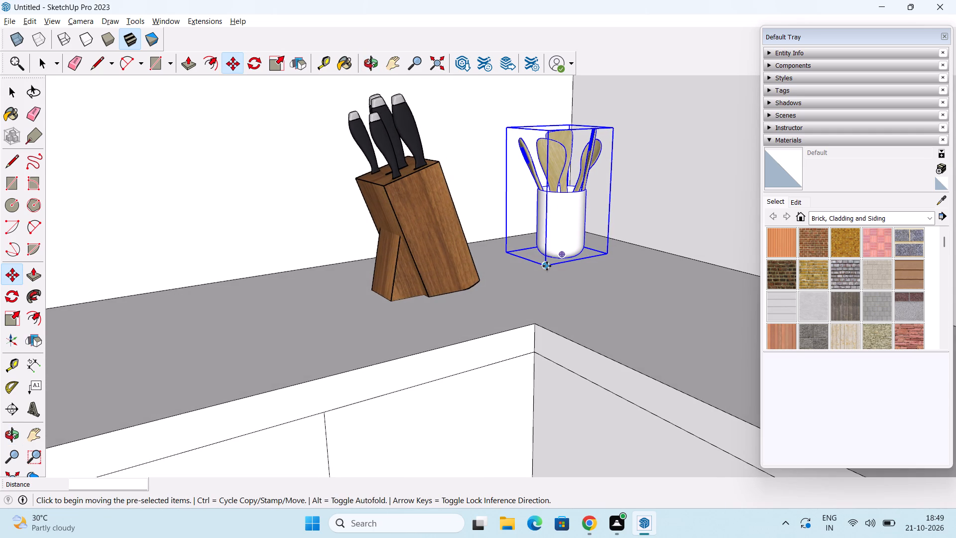
left_click(547, 266)
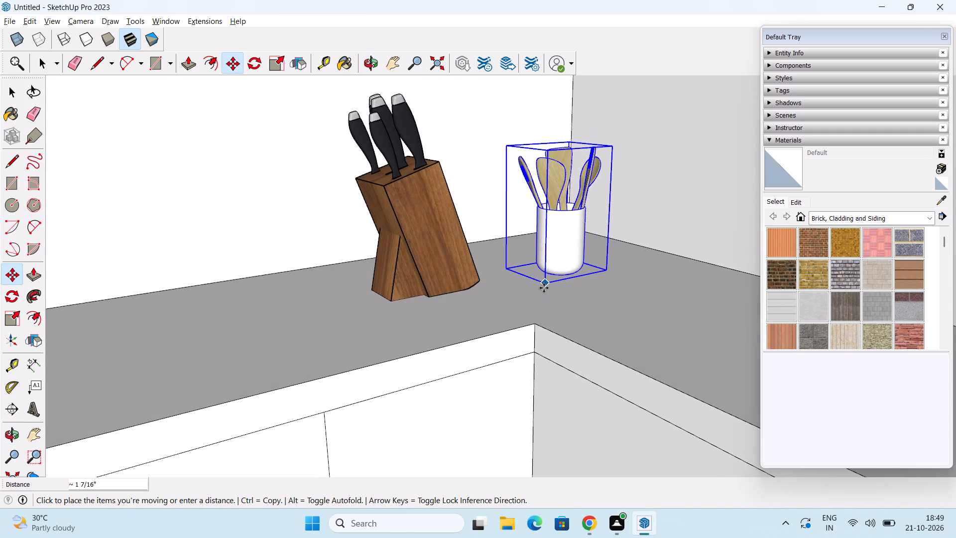
left_click(544, 288)
middle_click_drag(553, 299, 547, 258)
key("space")
Examine the whole kitchen with the items arranged on its open shelves and countertop.
scroll(563, 259, "down", 2)
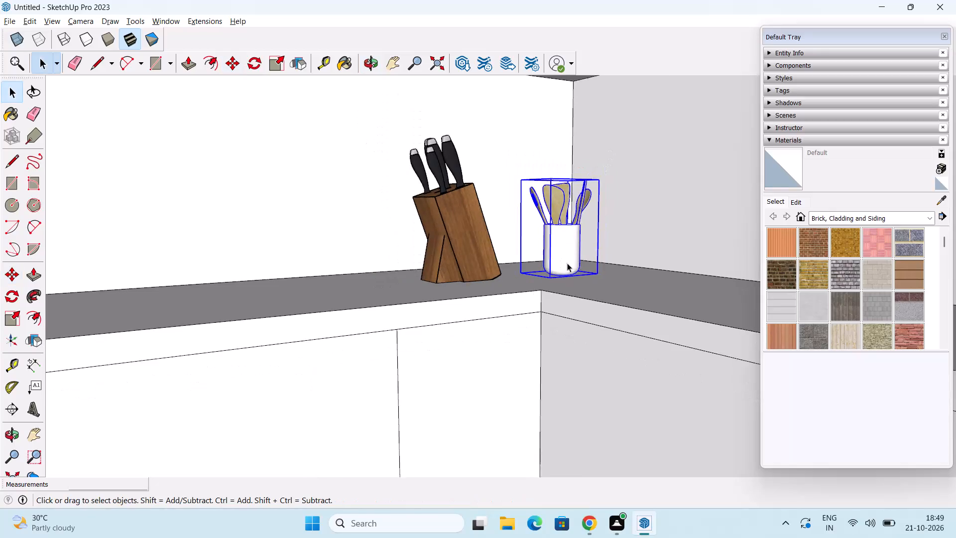
scroll(567, 263, "down", 15)
left_click(591, 435)
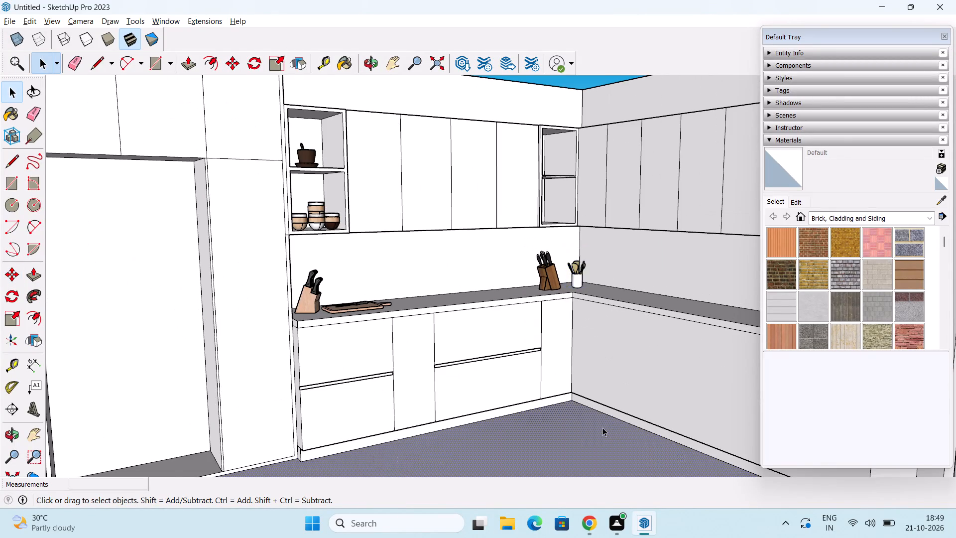
middle_click_drag(602, 427, 598, 488)
scroll(589, 353, "down", 4)
middle_click_drag(554, 388, 616, 369)
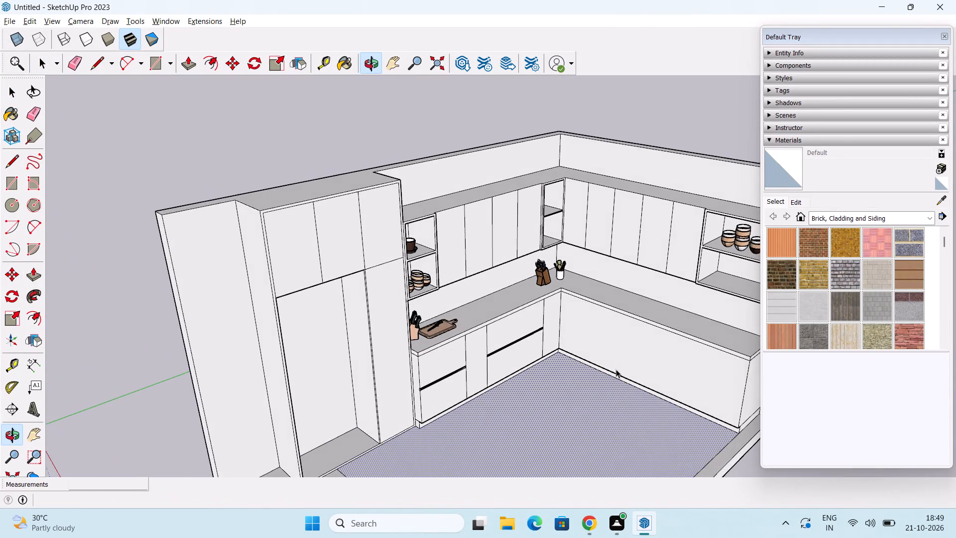
middle_click_drag(616, 365, 539, 342, "shift")
middle_click_drag(579, 340, 578, 384, "shift")
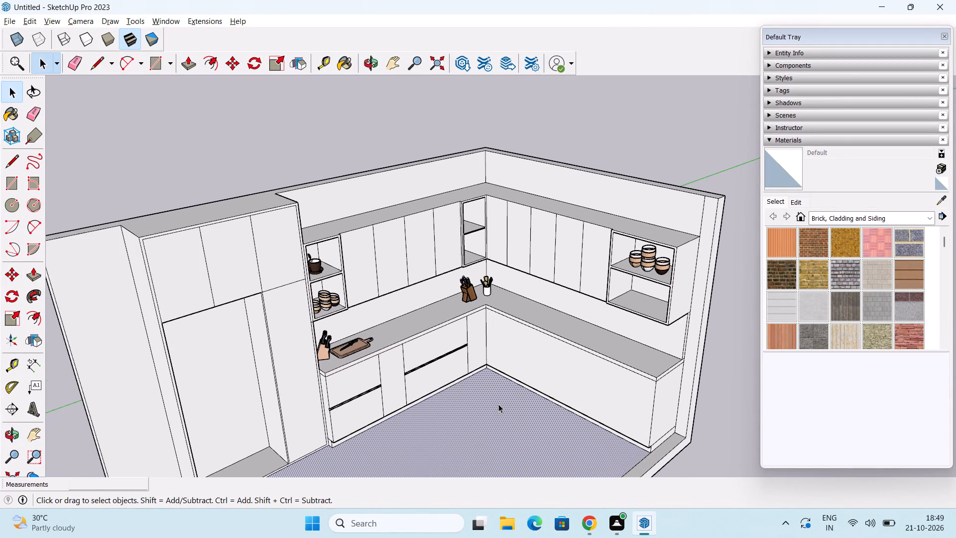
middle_click(497, 408)
left_click(720, 446)
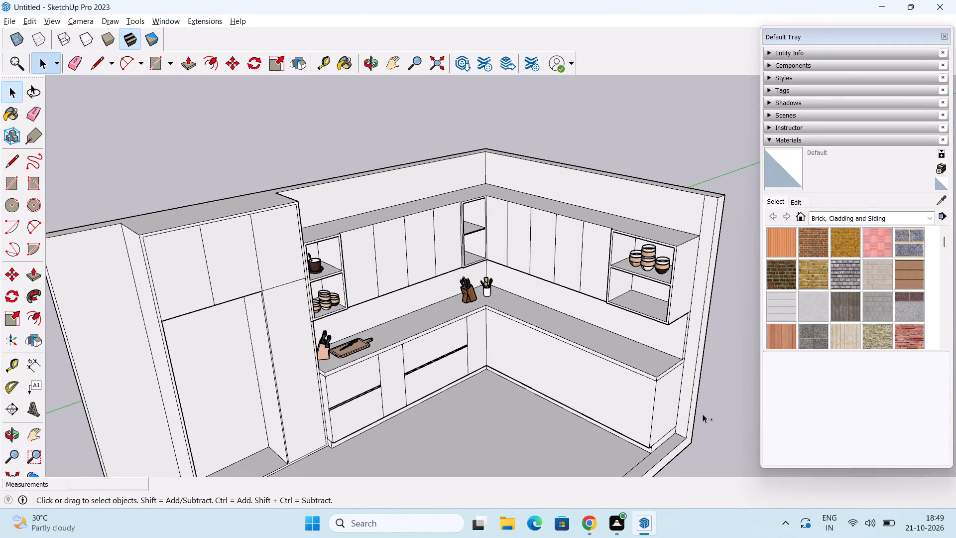
Save the model to the Desktop as a SketchUp model named CANTER CADD 3.8 KITCHEN.
key("ctrl+s")
left_click(56, 177)
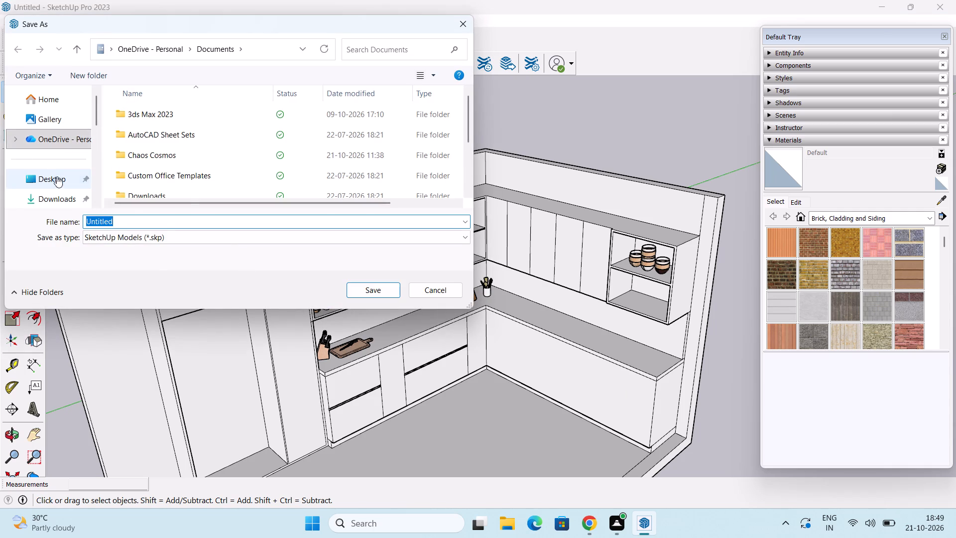
left_click(150, 243)
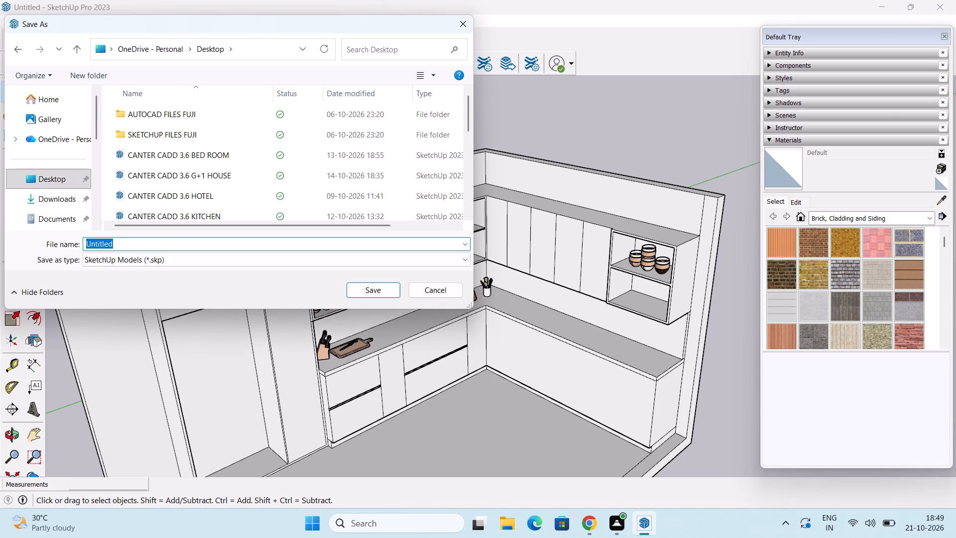
key("c")
type("AN")
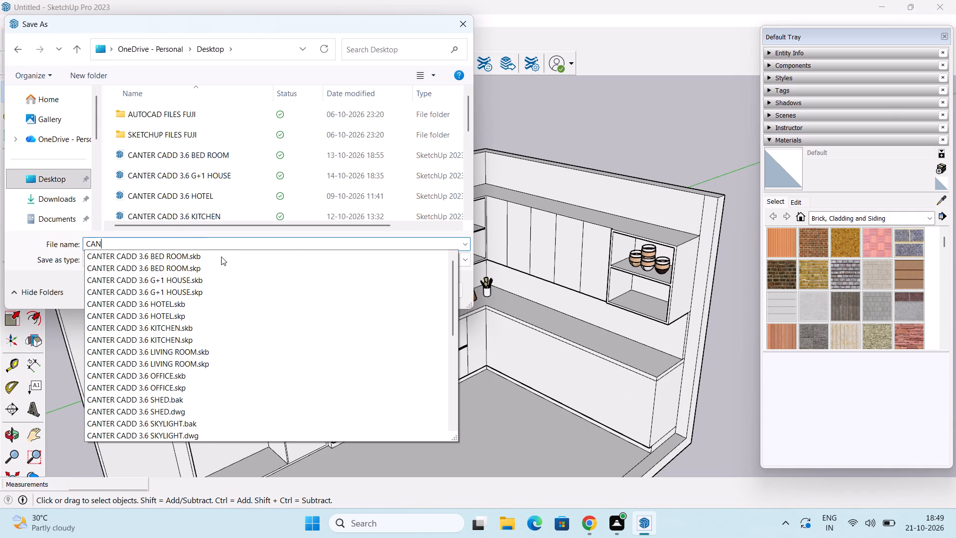
left_click(221, 257)
left_click(218, 243)
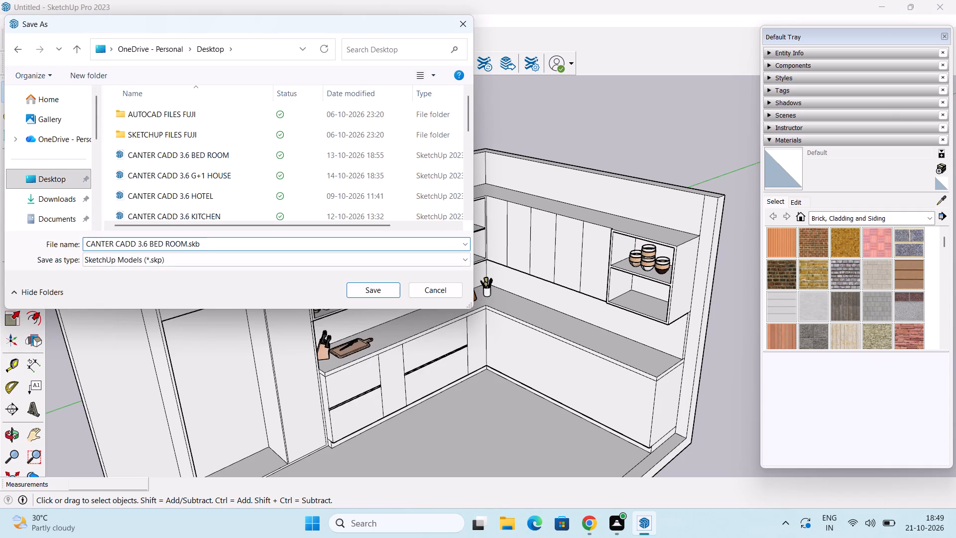
left_click(218, 243)
key("BackSpace")
key("BackSpace")
key("BackSpace")
key("BackSpace")
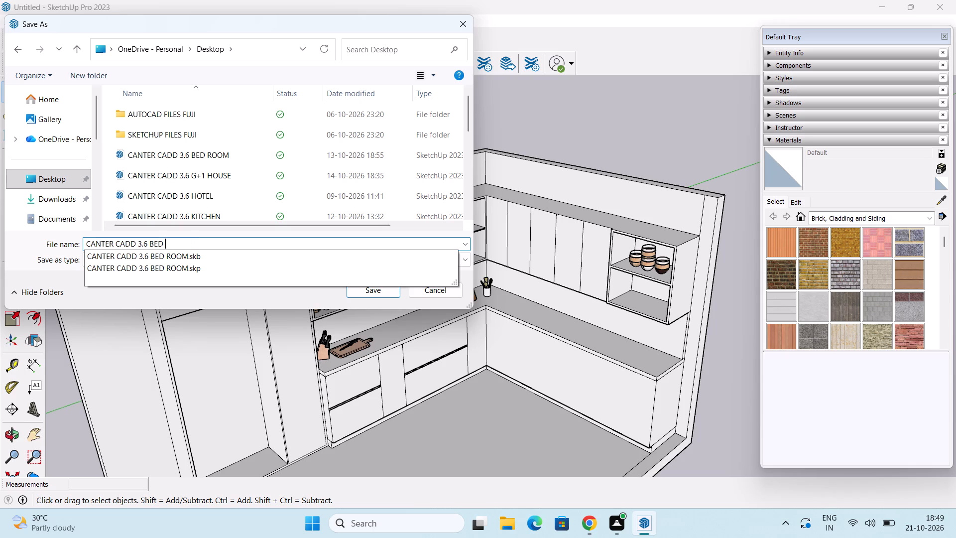
key("BackSpace")
key("BackSpace")
key("BackSpace")
key("8")
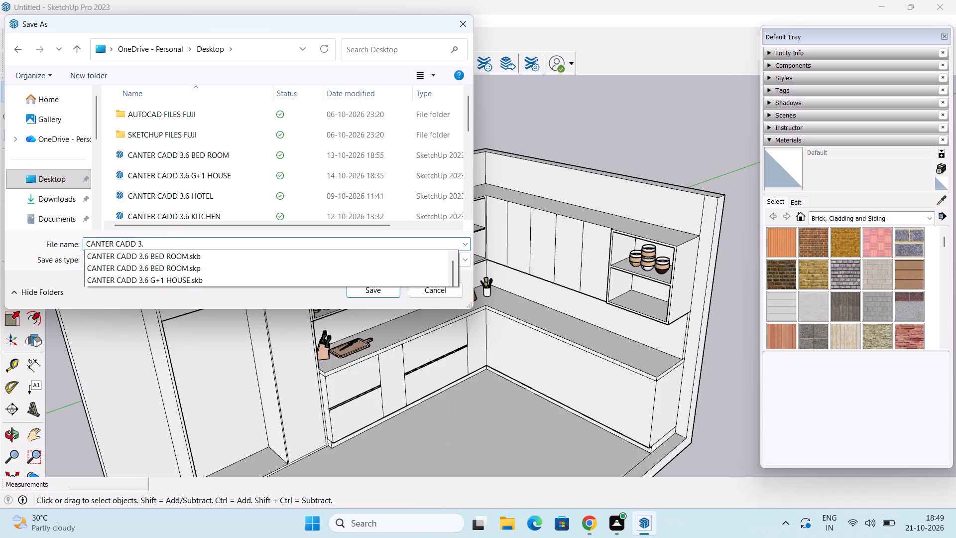
key("space")
type("KITCHEN")
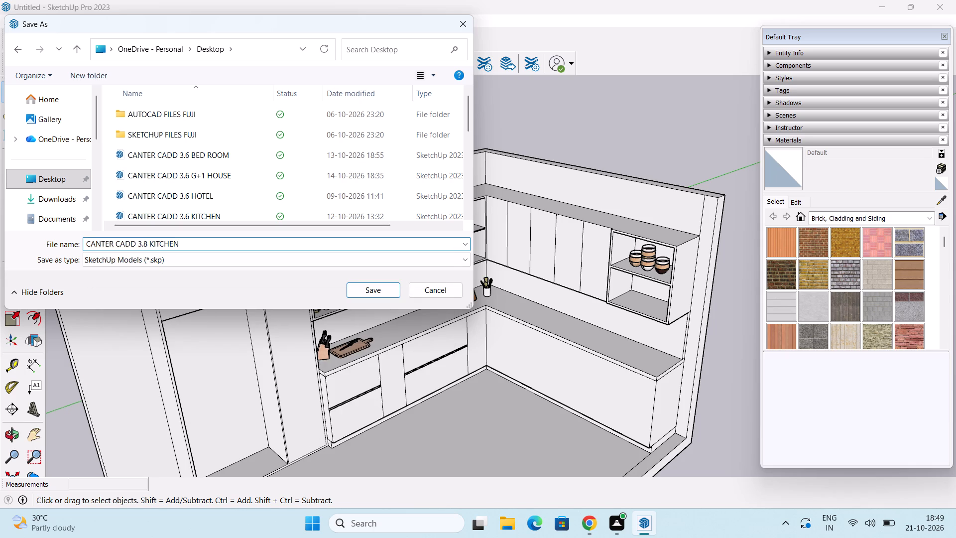
left_click(55, 175)
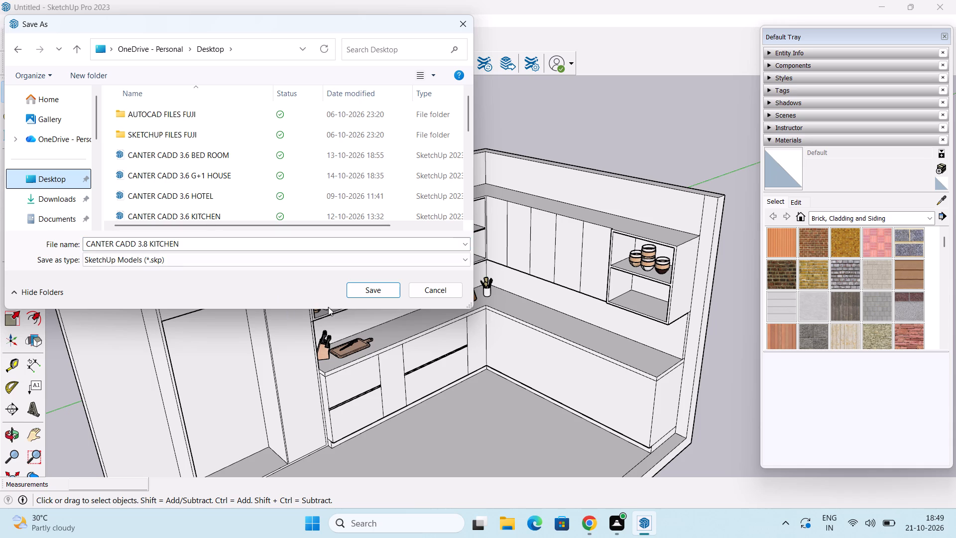
left_click(377, 288)
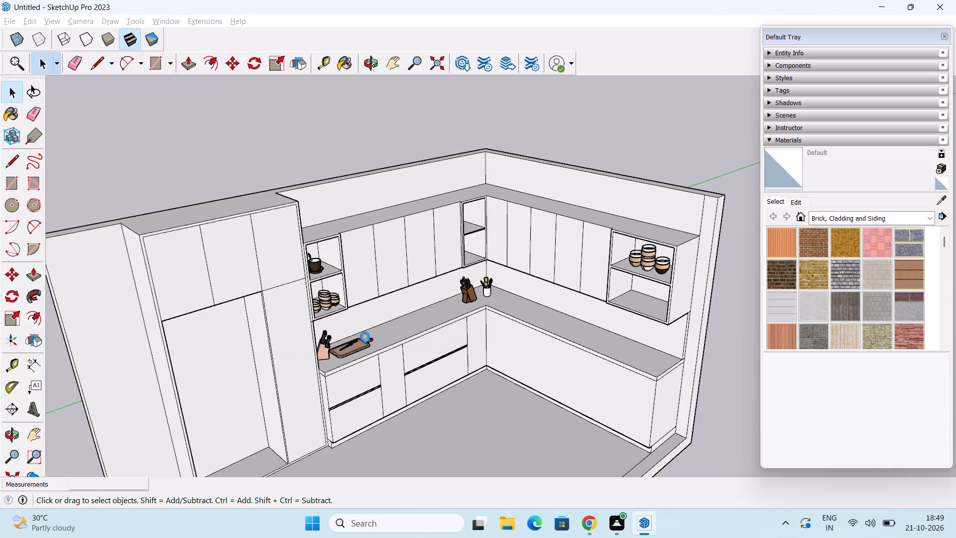
Save the kitchen model again to its existing file.
middle_click_drag(443, 394, 450, 315, "shift")
key("ctrl+s")
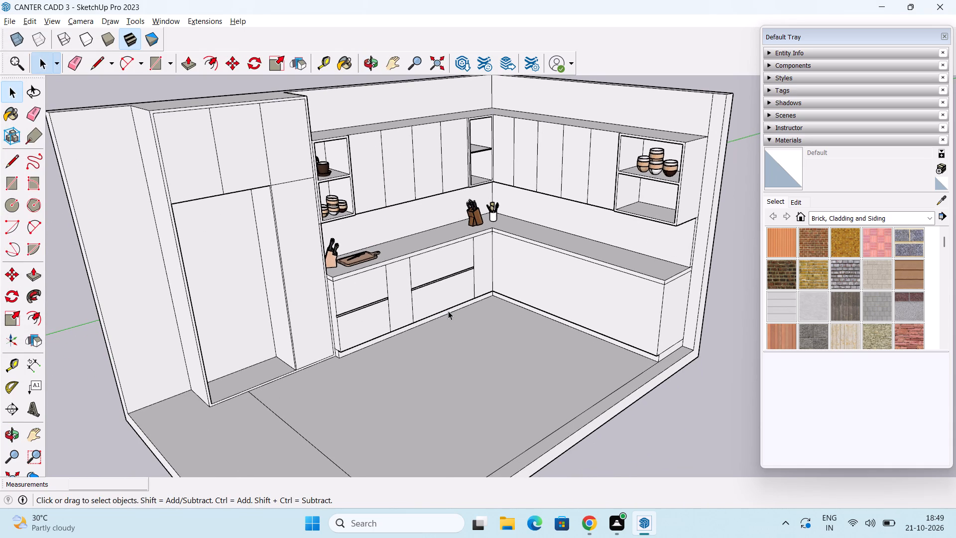
key("ctrl+s")
key("ctrl+s")
key("ctrl+s")
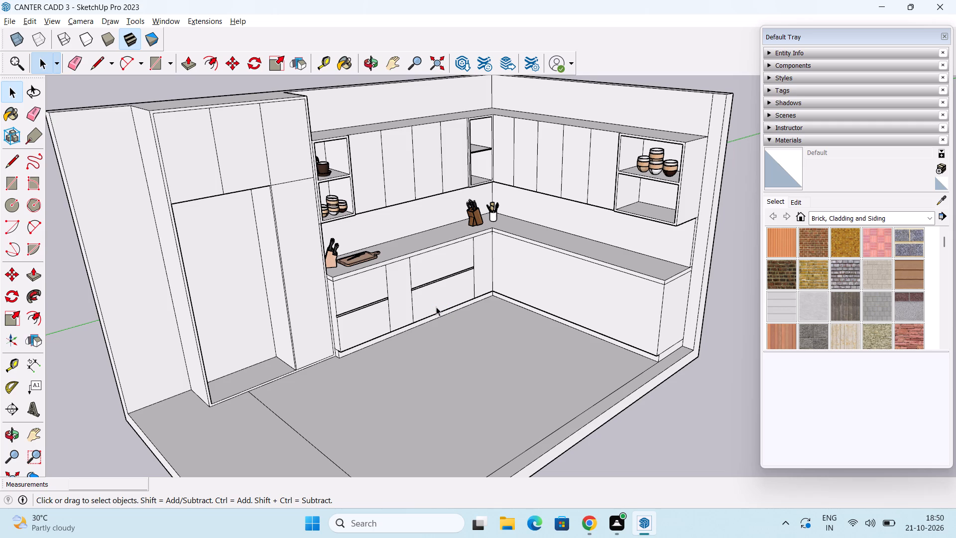
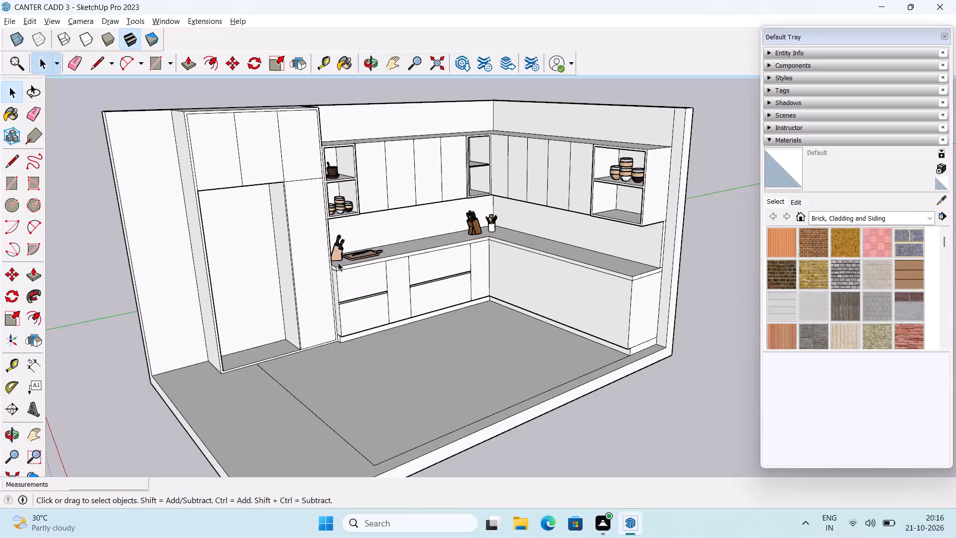
Import the Wash+Basin+simple+(5).skp model from Downloads and place it on the open kitchen floor.
middle_click_drag(392, 271, 343, 314)
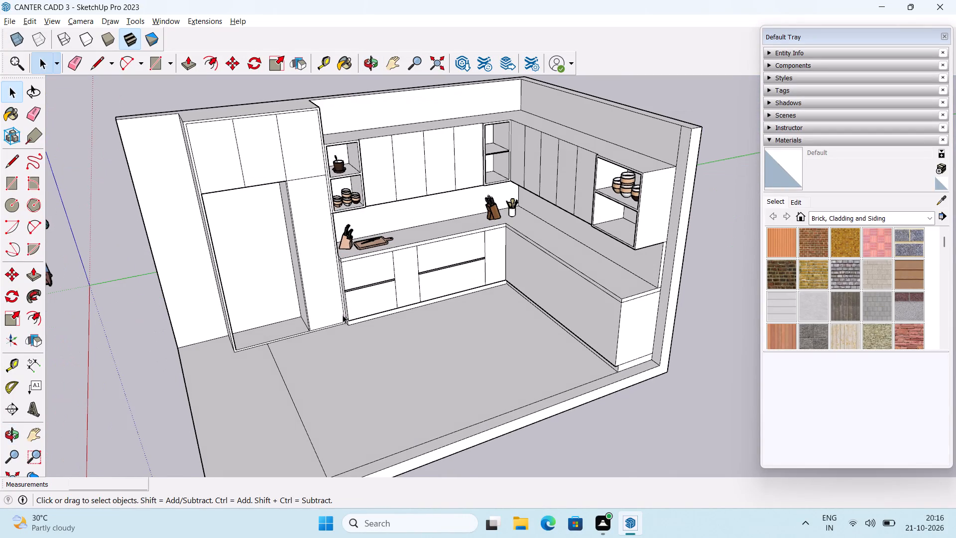
middle_click_drag(343, 315, 403, 308)
middle_click_drag(404, 308, 383, 317)
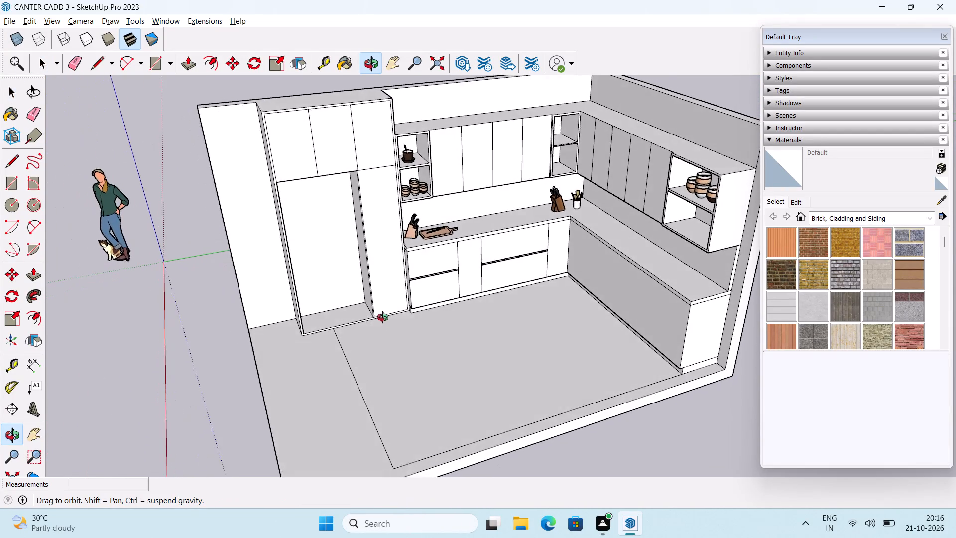
middle_click_drag(383, 317, 398, 383)
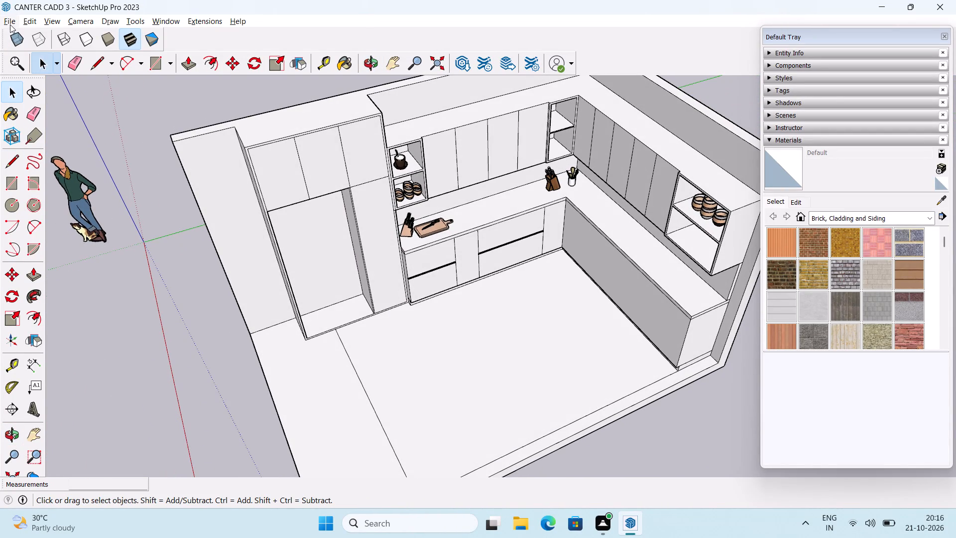
left_click(10, 22)
left_click(84, 206)
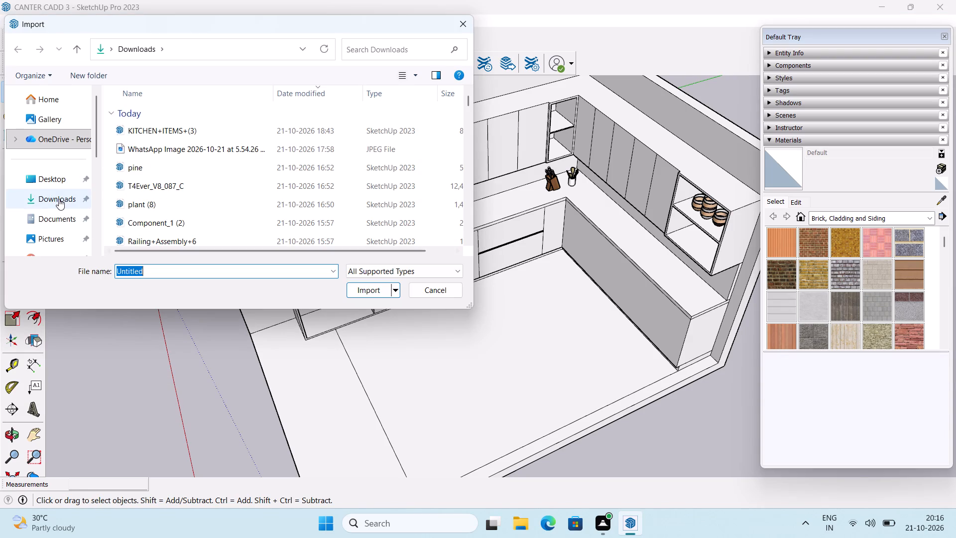
left_click(59, 199)
left_click(167, 272)
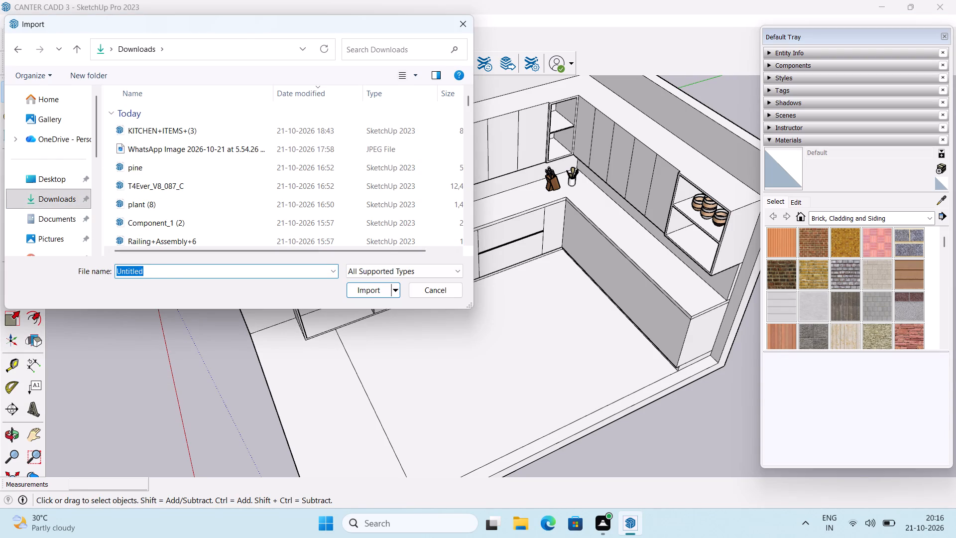
type("wa")
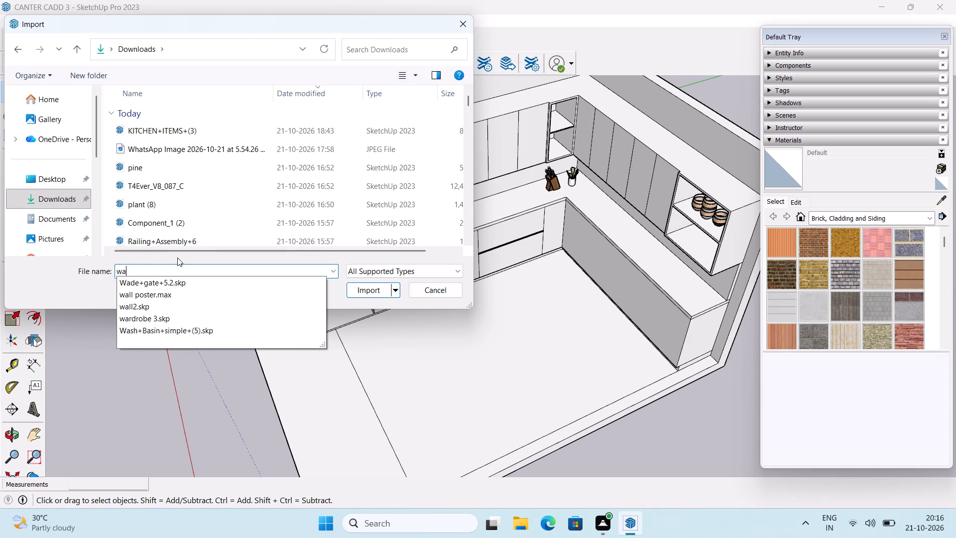
left_click(198, 332)
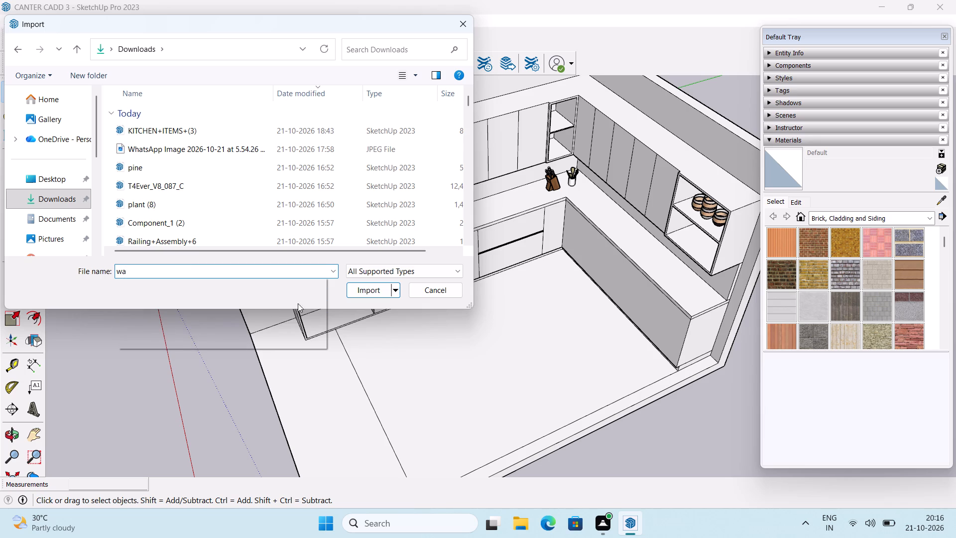
left_click(370, 290)
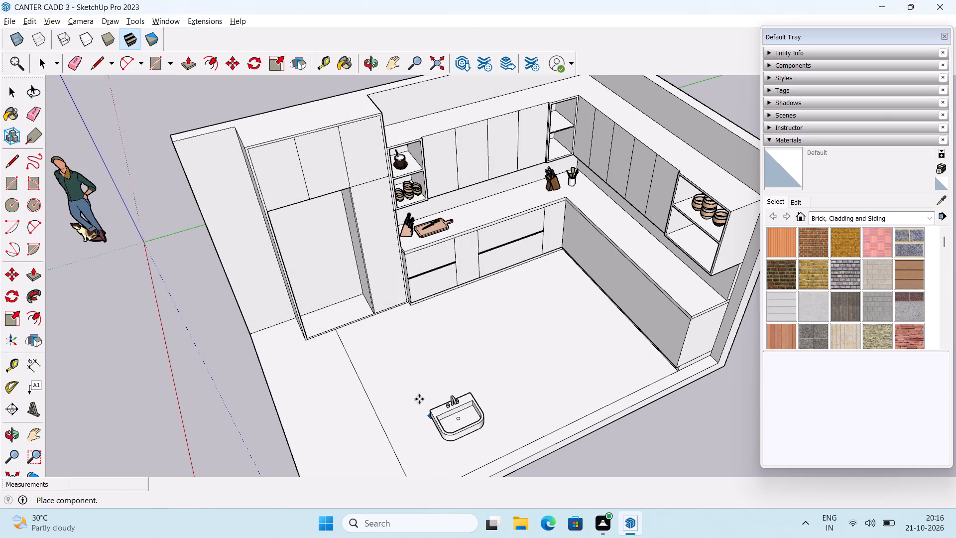
left_click(474, 353)
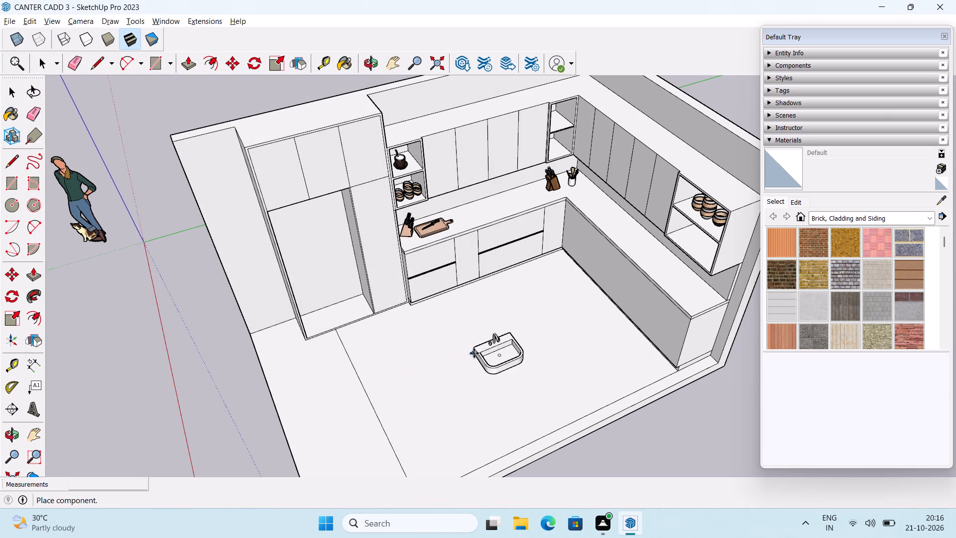
Open the wash basin component and paint its whole body with 0136_Charcoal from the Colors-Named collection.
scroll(508, 374, "up", 5)
middle_click_drag(517, 371, 523, 346)
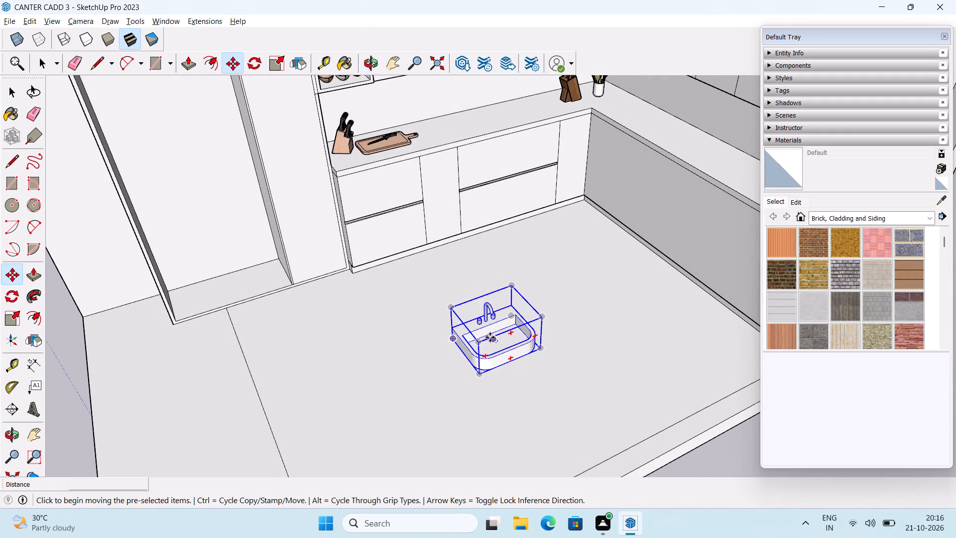
key("space")
triple_click(508, 349)
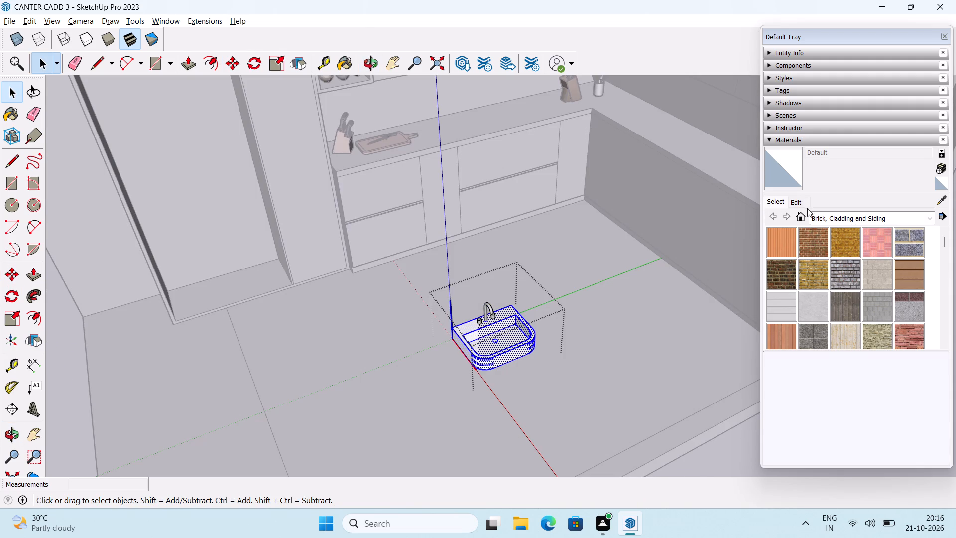
left_click(835, 215)
scroll(865, 276, "up", 2)
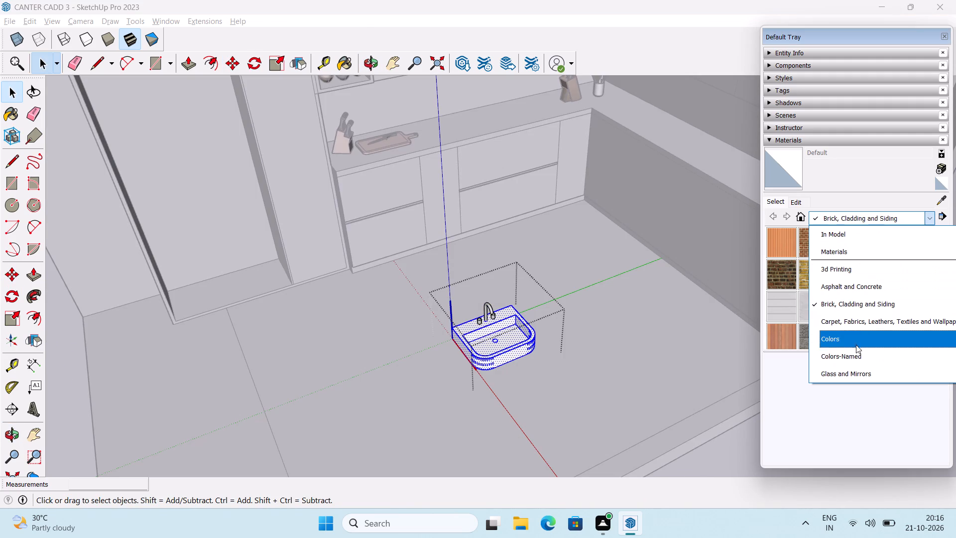
left_click(861, 356)
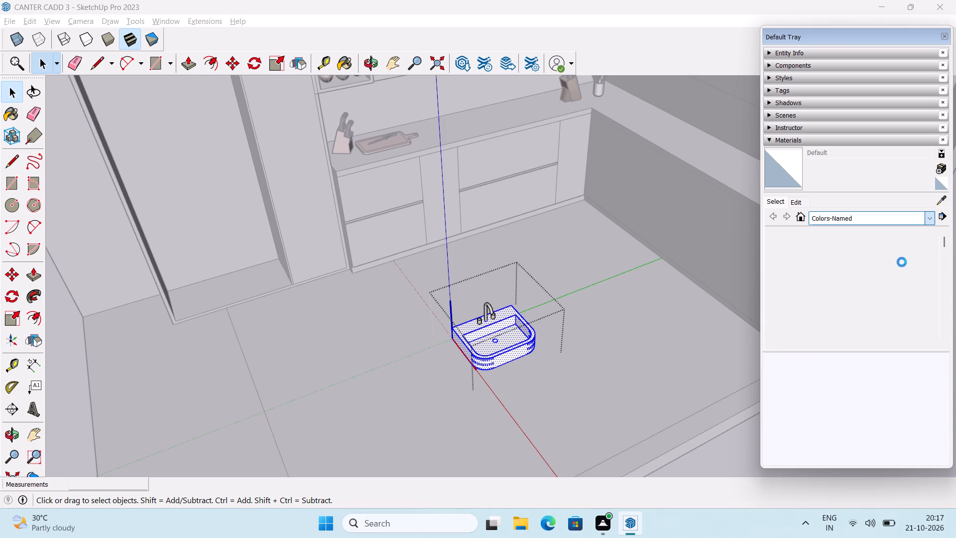
scroll(859, 295, "down", 7)
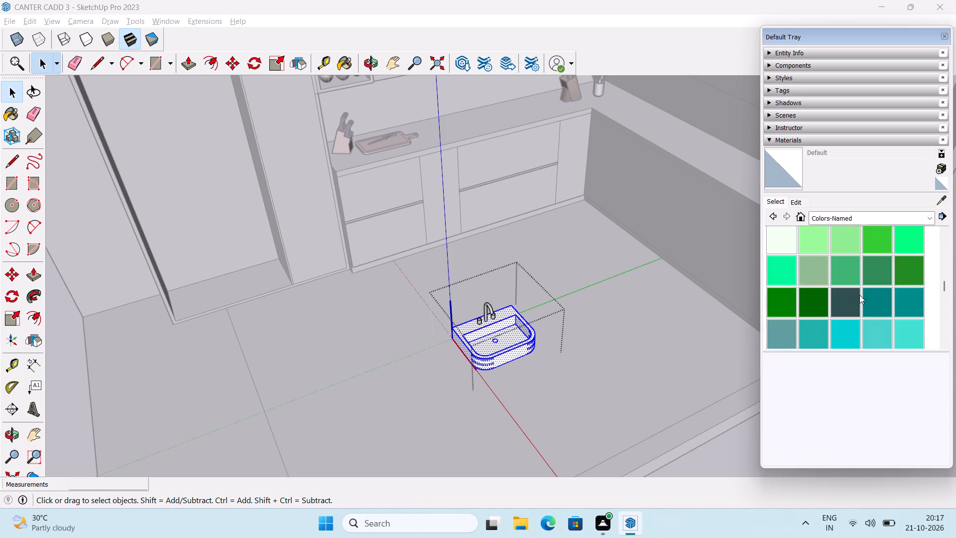
scroll(859, 295, "down", 8)
scroll(834, 272, "up", 2)
scroll(853, 303, "down", 1)
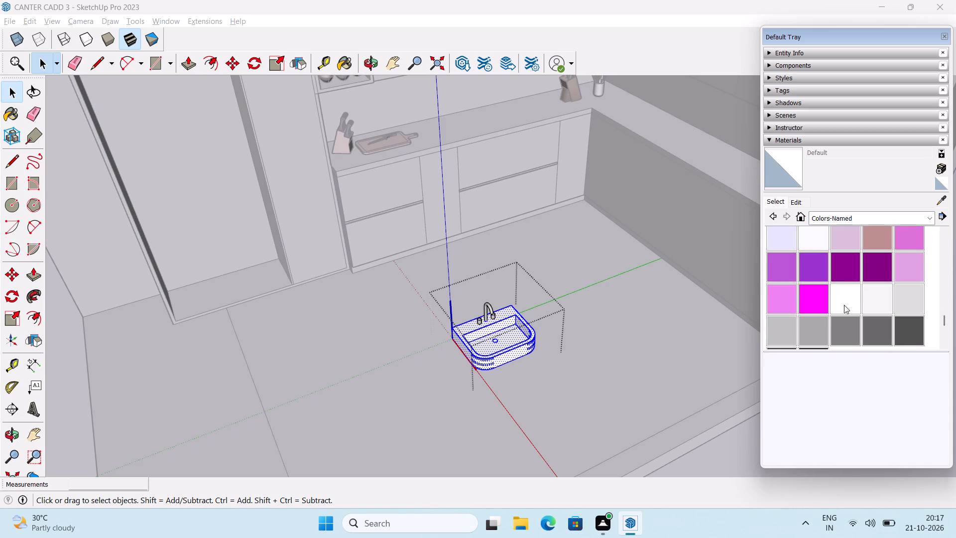
left_click(790, 306)
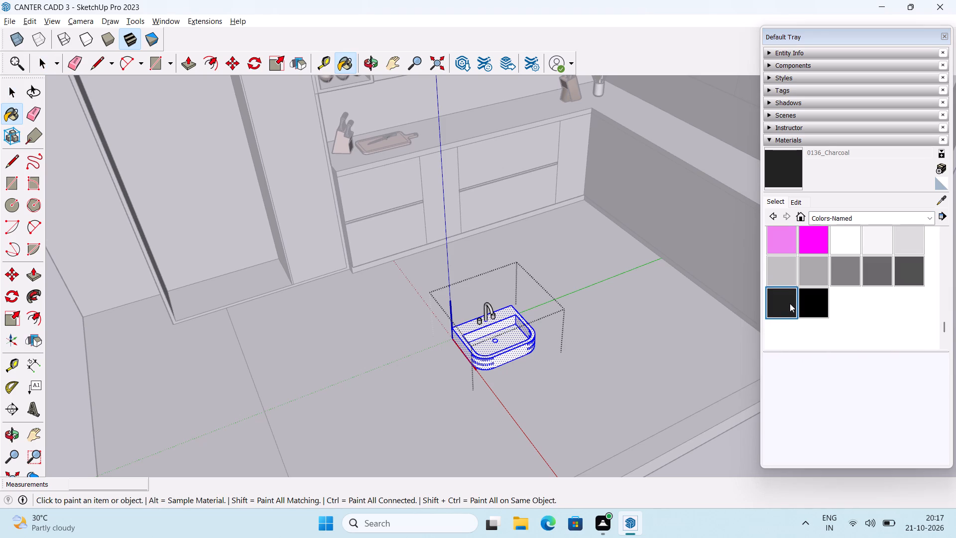
scroll(547, 327, "up", 3)
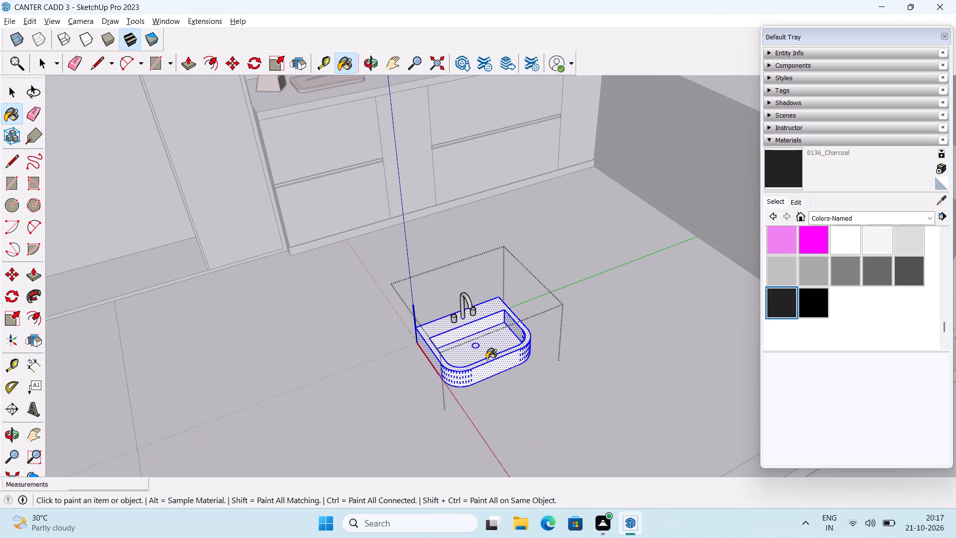
left_click(486, 358)
Open the curved faucet spout inside the basin component and paint it with 0136_Charcoal.
middle_click_drag(480, 360, 609, 401)
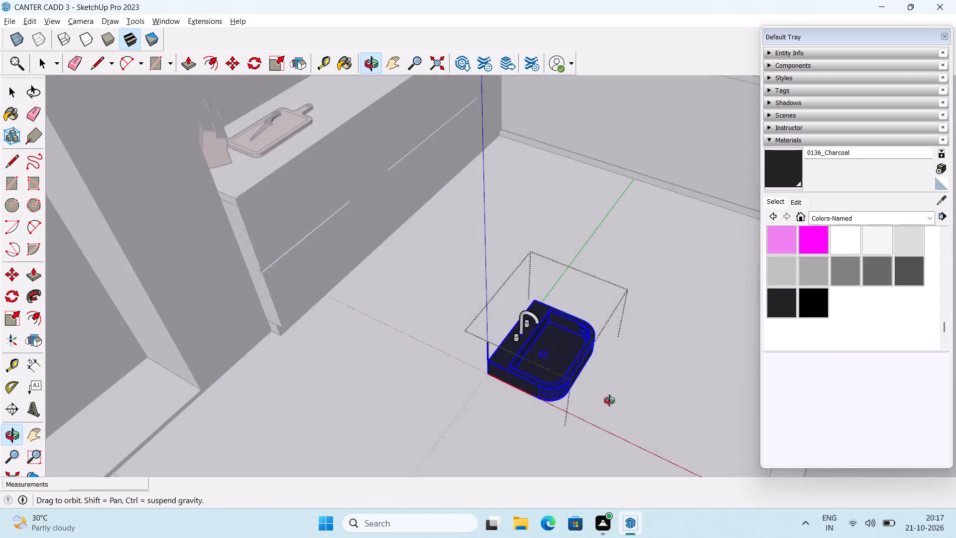
middle_click_drag(609, 401, 593, 408)
scroll(510, 350, "up", 11)
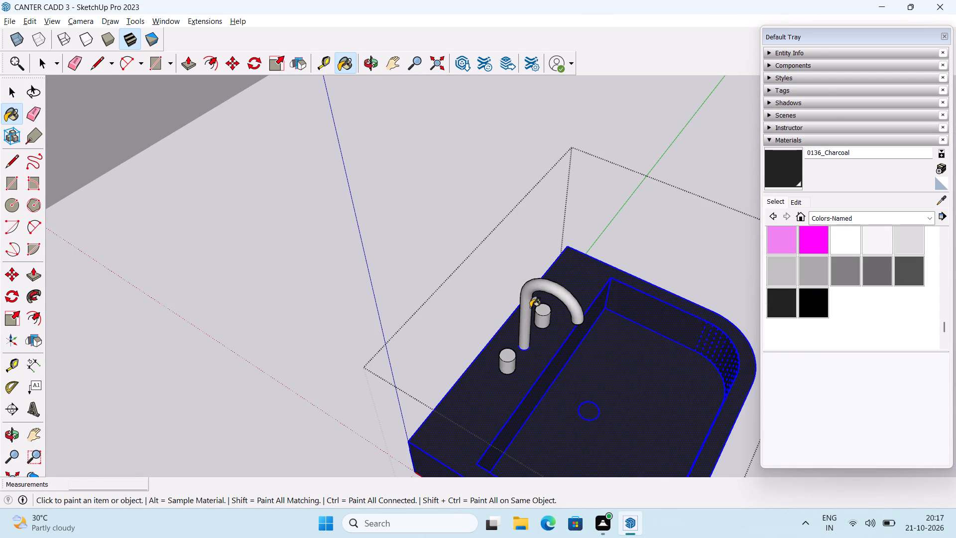
left_click(528, 312)
scroll(527, 325, "up", 2)
middle_click_drag(552, 366, 481, 346)
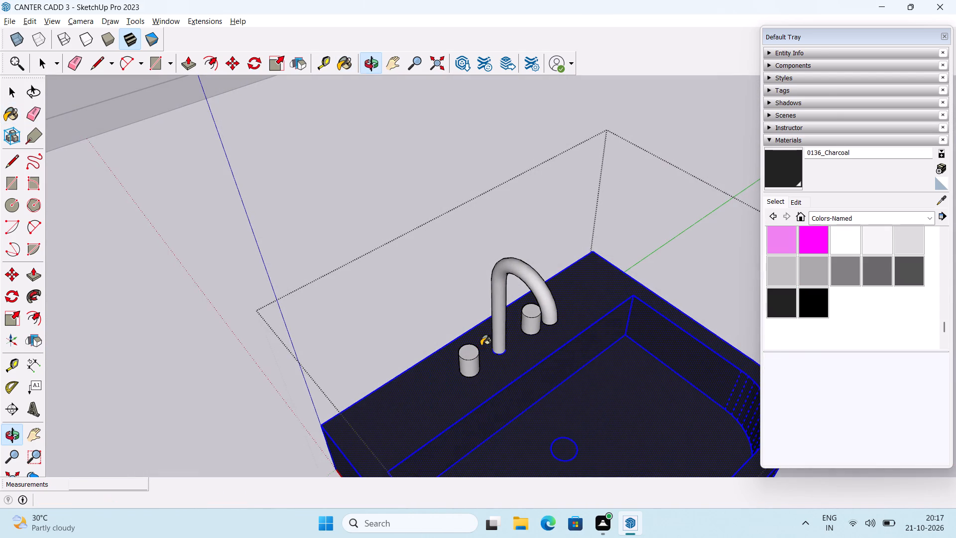
left_click_drag(480, 343, 496, 324)
key("space")
double_click(503, 308)
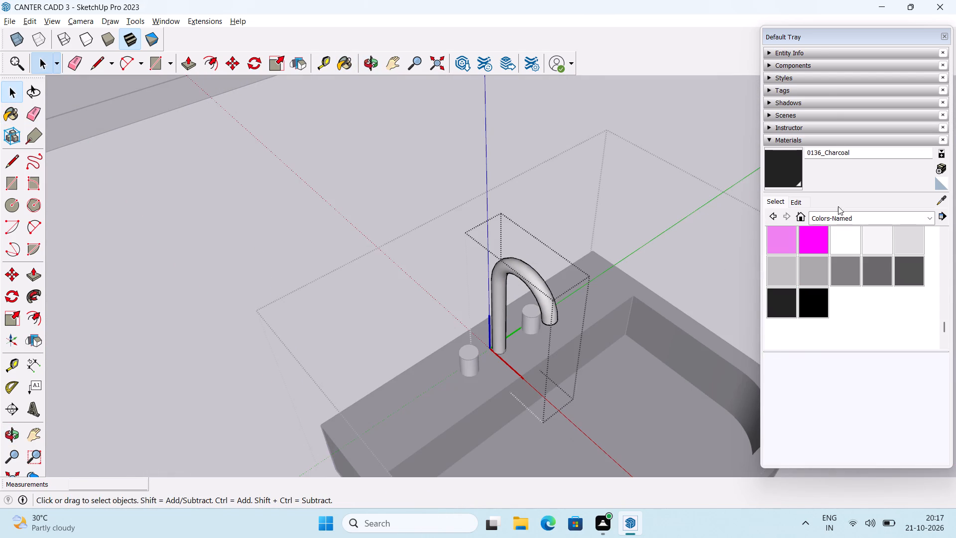
left_click(773, 170)
left_click(539, 282)
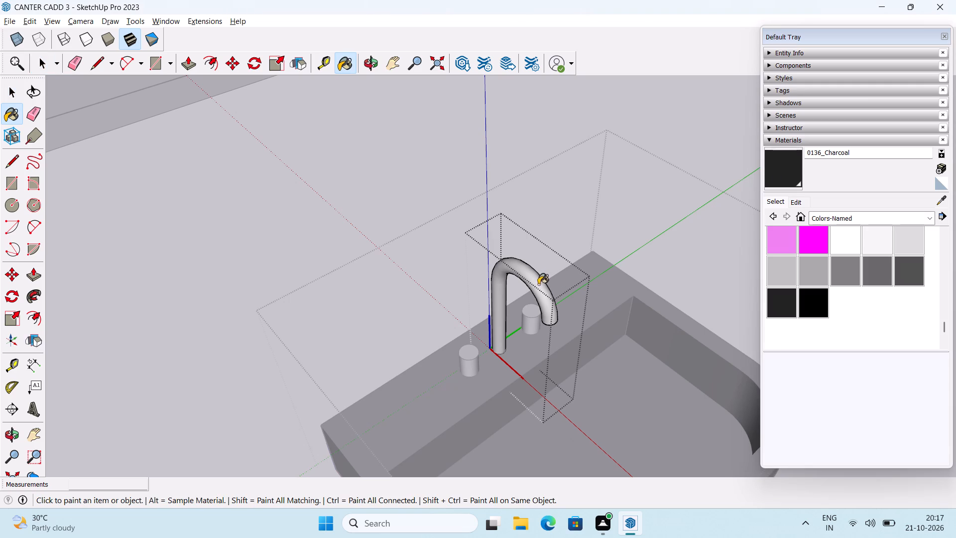
Paint the basin's paired tap handles with 0136_Charcoal by editing one of them, and leave component editing.
middle_click_drag(528, 320, 541, 302)
scroll(478, 367, "up", 3)
key("space")
triple_click(474, 361)
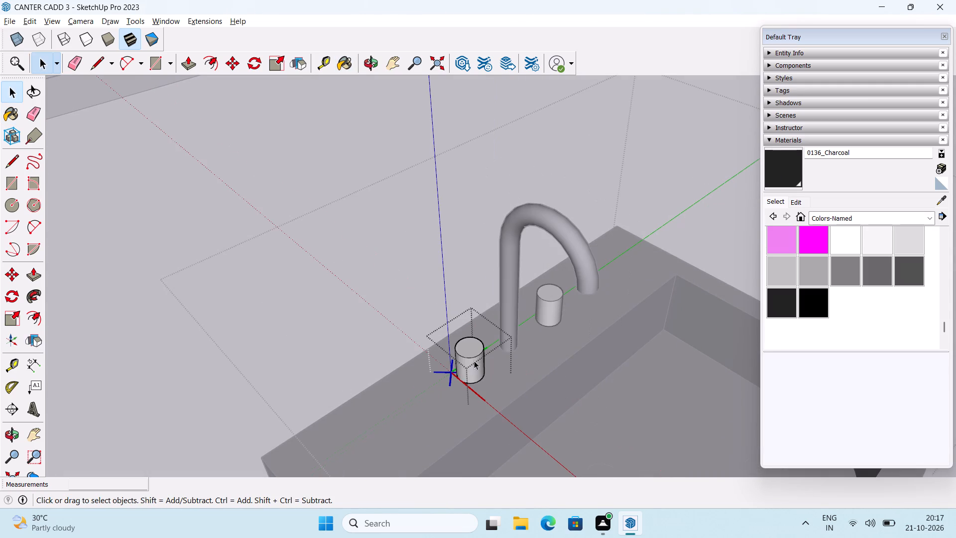
left_click(785, 168)
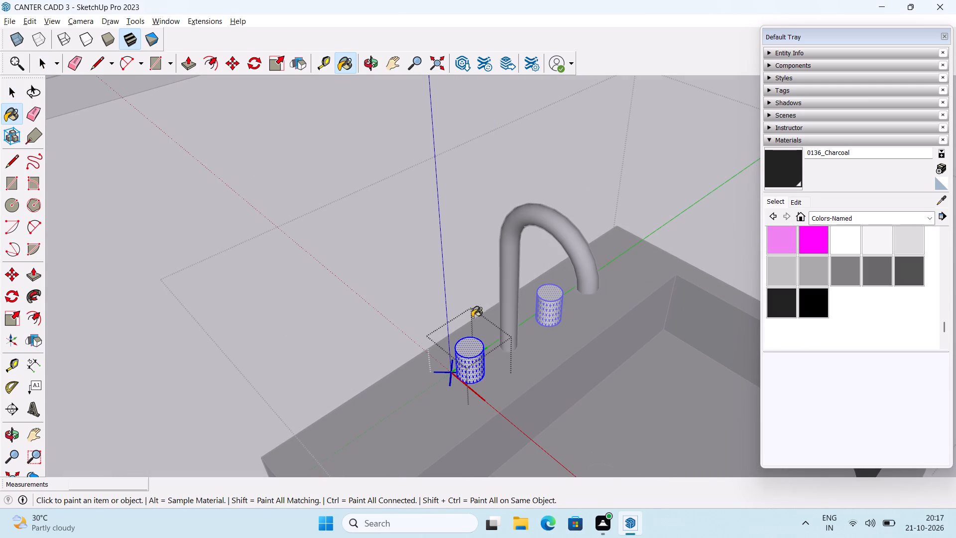
left_click(470, 347)
scroll(546, 333, "down", 7)
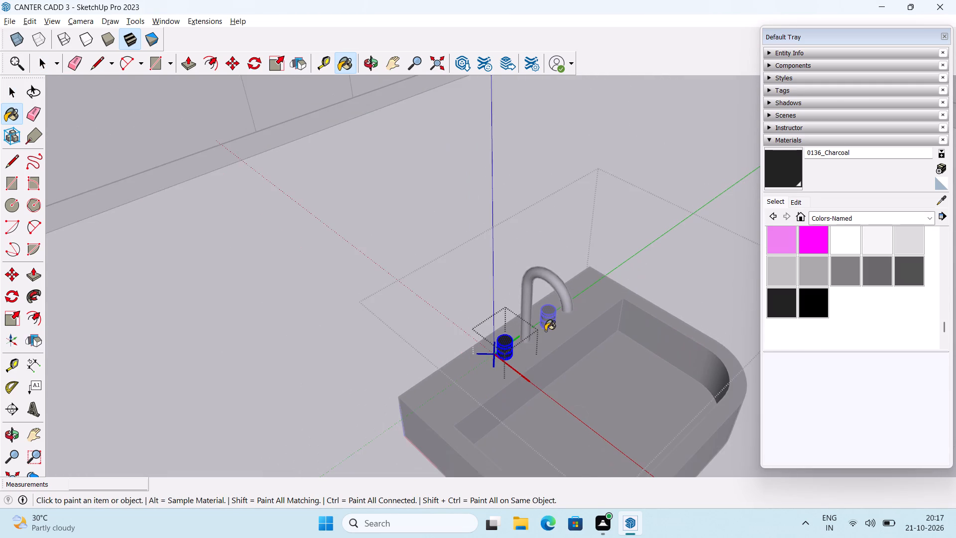
key("space")
left_click(315, 363)
scroll(322, 347, "down", 4)
middle_click_drag(443, 388, 370, 303)
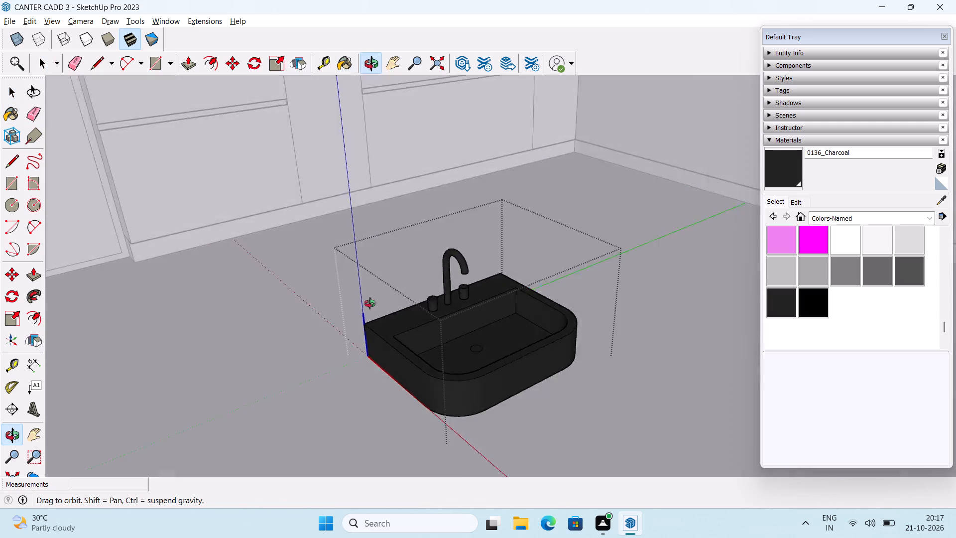
middle_click_drag(370, 303, 334, 399)
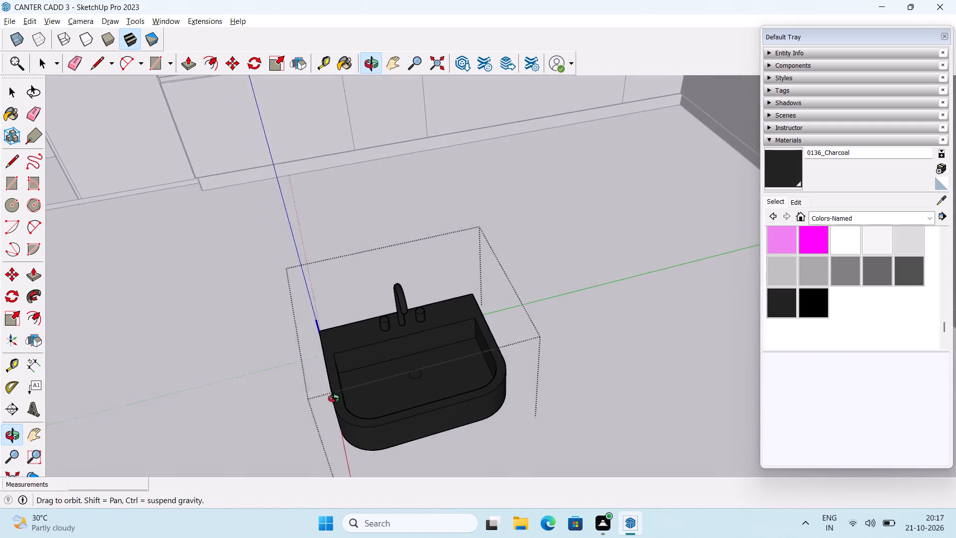
middle_click_drag(334, 399, 310, 410)
scroll(325, 385, "down", 2)
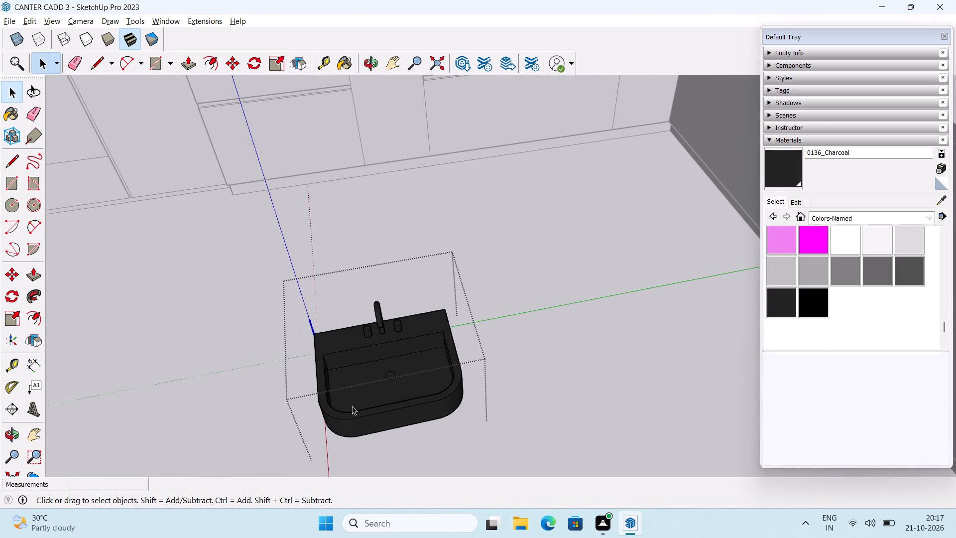
middle_click_drag(352, 406, 322, 350)
scroll(337, 319, "down", 7)
middle_click_drag(363, 316, 391, 304)
scroll(395, 294, "down", 2)
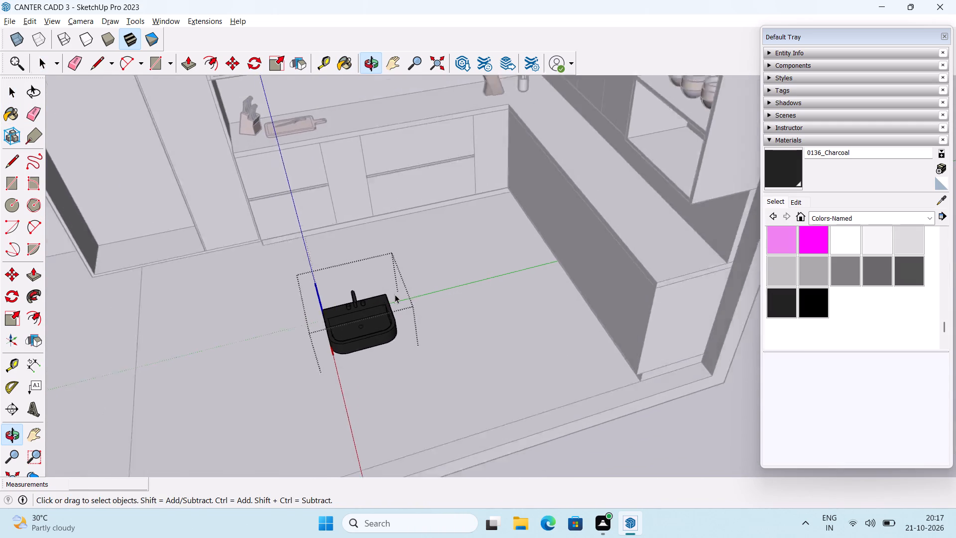
scroll(395, 294, "down", 5)
left_click(645, 414)
Draw a rectangle about 2' 5" by 1' 6" on the countertop under the upper cabinets, between the utensil holder and open shelf.
middle_click_drag(334, 322, 389, 320)
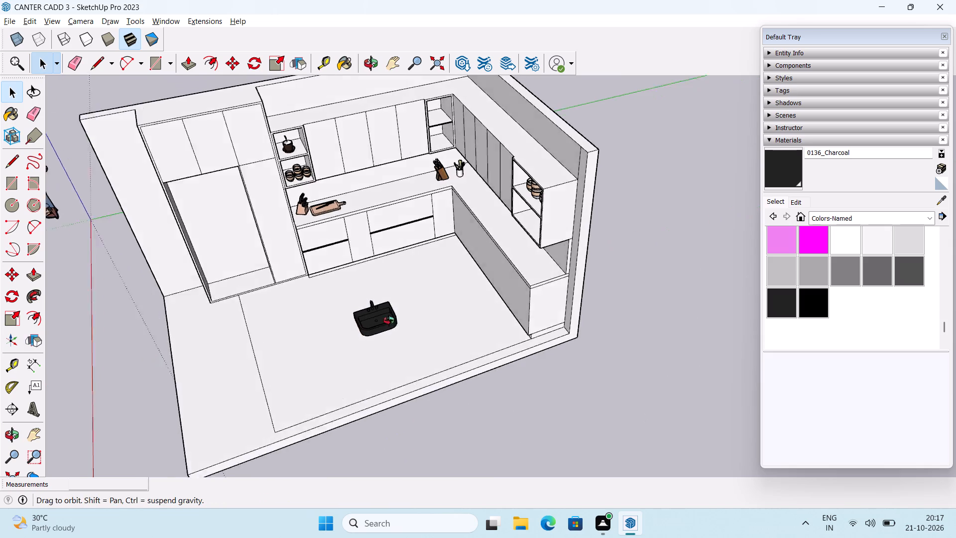
middle_click_drag(389, 320, 403, 318)
scroll(431, 283, "up", 3)
middle_click_drag(334, 419, 370, 370)
middle_click_drag(367, 306, 366, 389, "shift")
middle_click_drag(374, 351, 387, 308)
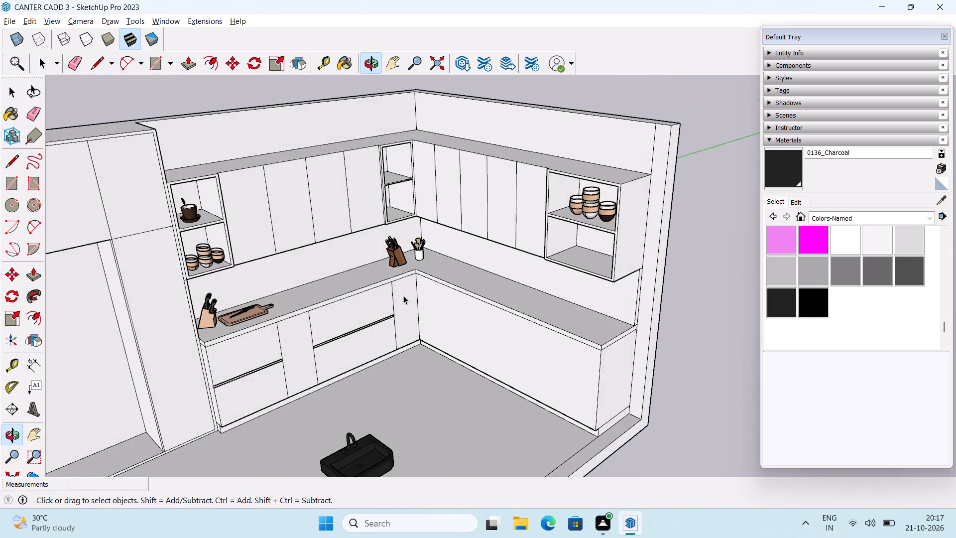
middle_click_drag(419, 287, 392, 362, "shift")
middle_click_drag(384, 379, 424, 349)
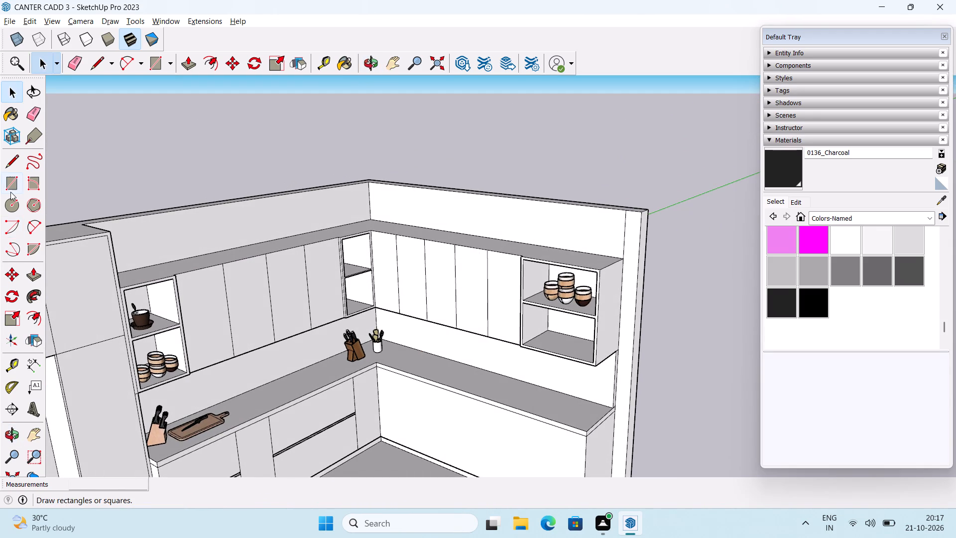
left_click(10, 186)
middle_click_drag(447, 354, 477, 392)
scroll(451, 357, "up", 6)
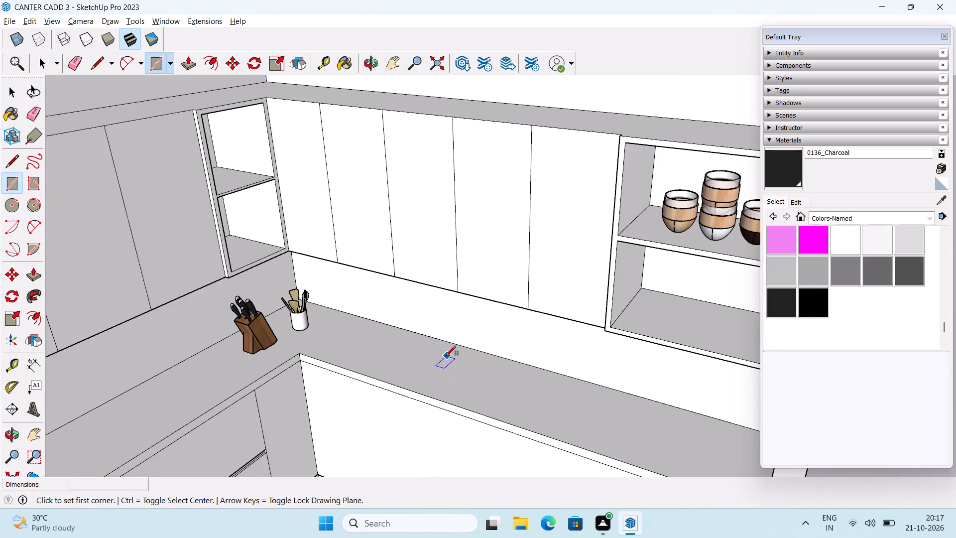
scroll(446, 356, "up", 1)
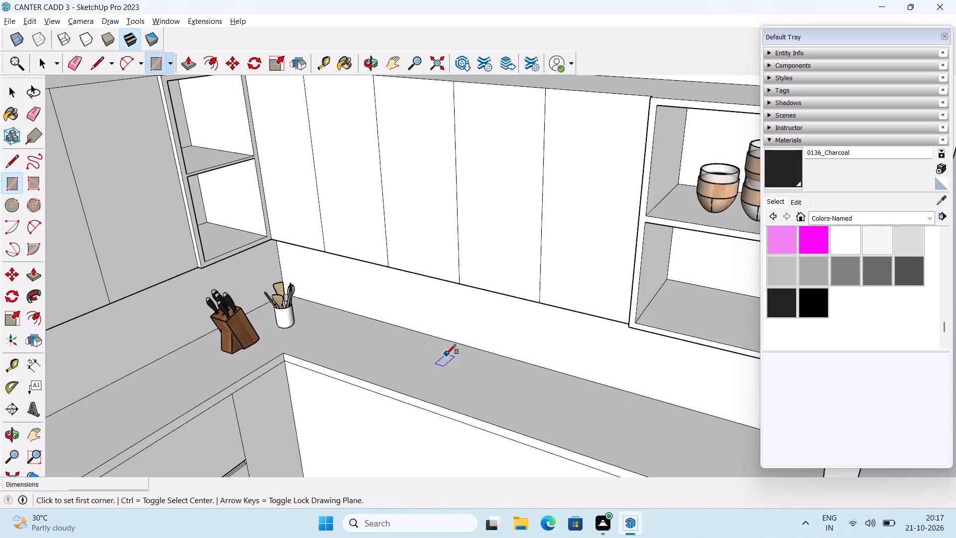
middle_click_drag(447, 368, 461, 368)
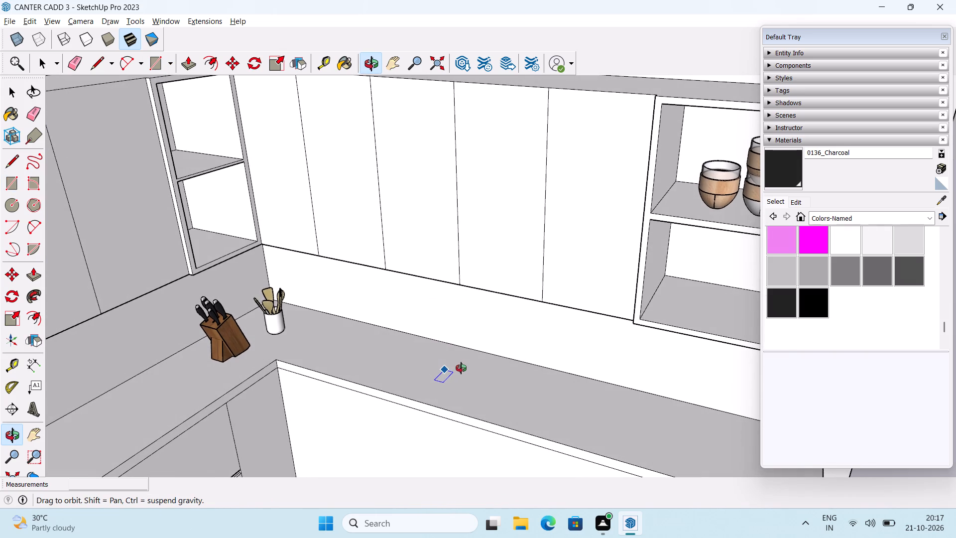
middle_click_drag(461, 368, 462, 369)
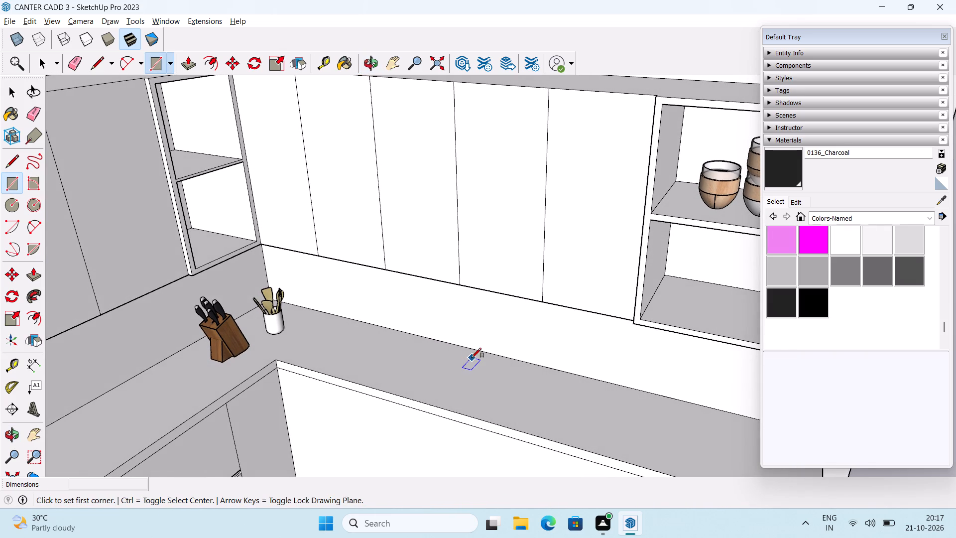
middle_click_drag(483, 387, 475, 384)
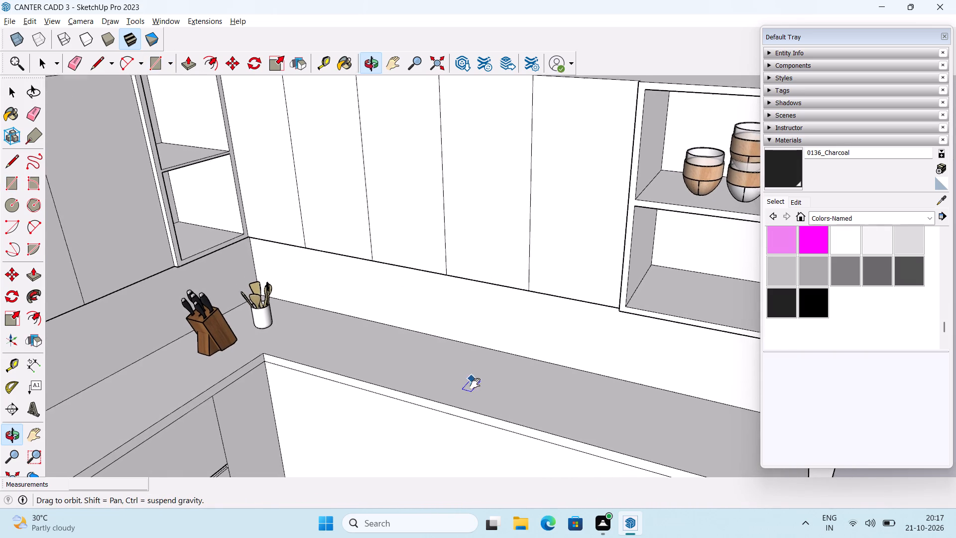
middle_click_drag(475, 384, 475, 385)
left_click(454, 363)
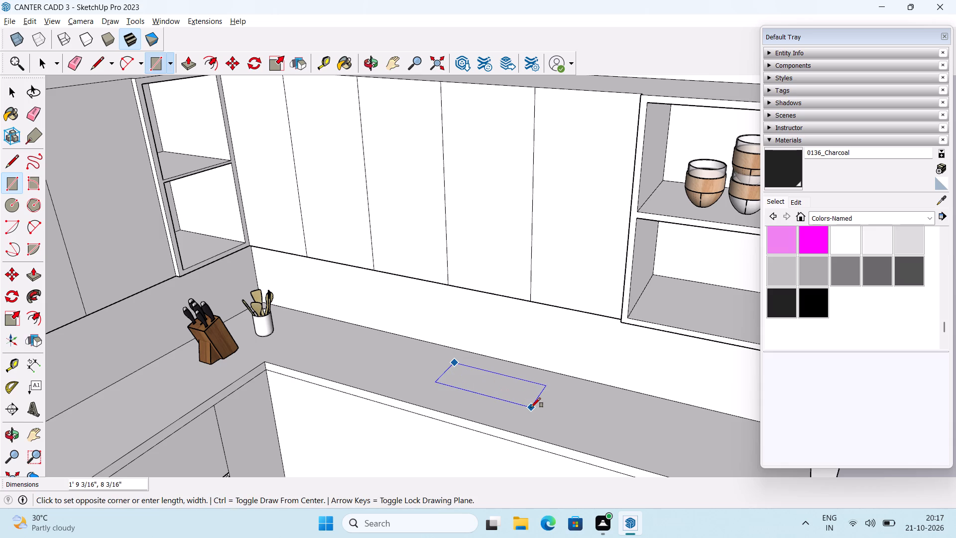
key("Escape")
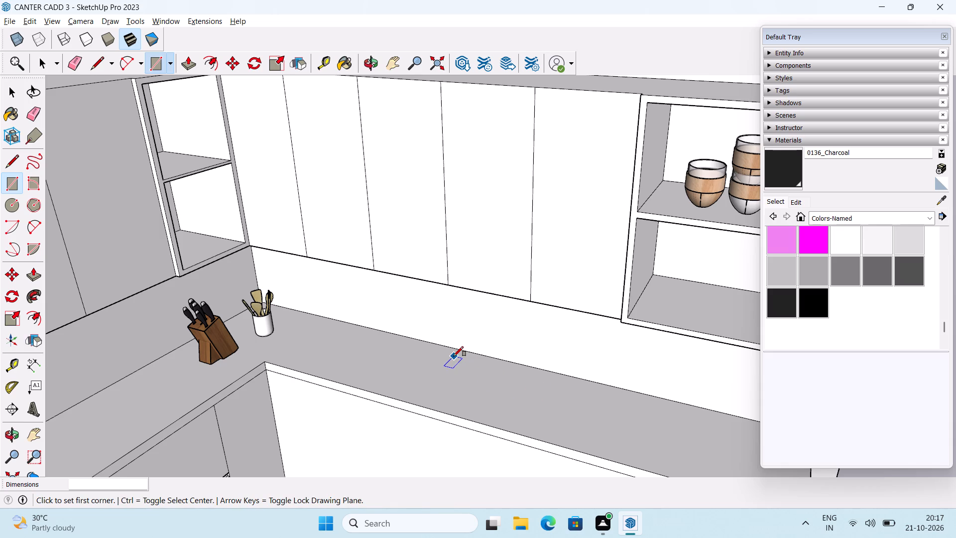
left_click(444, 352)
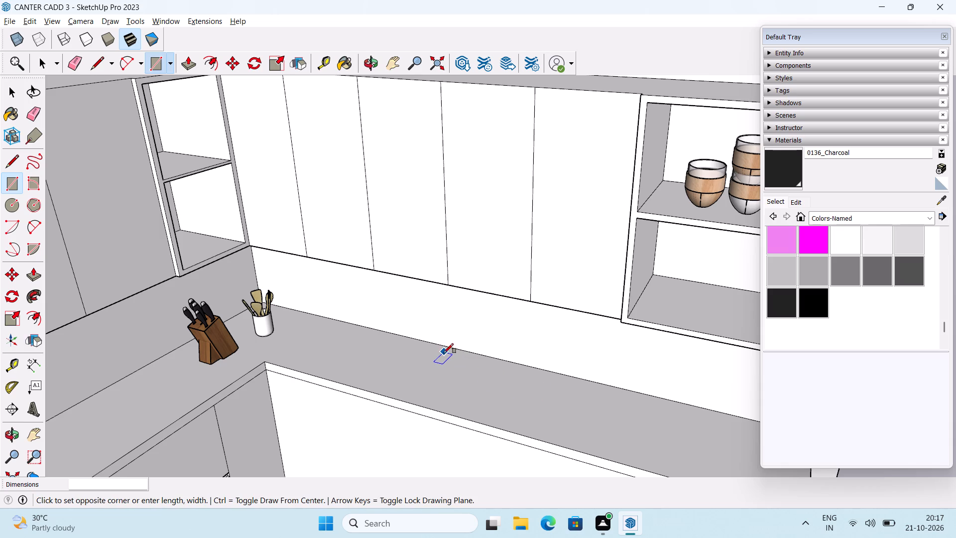
left_click(536, 431)
key("space")
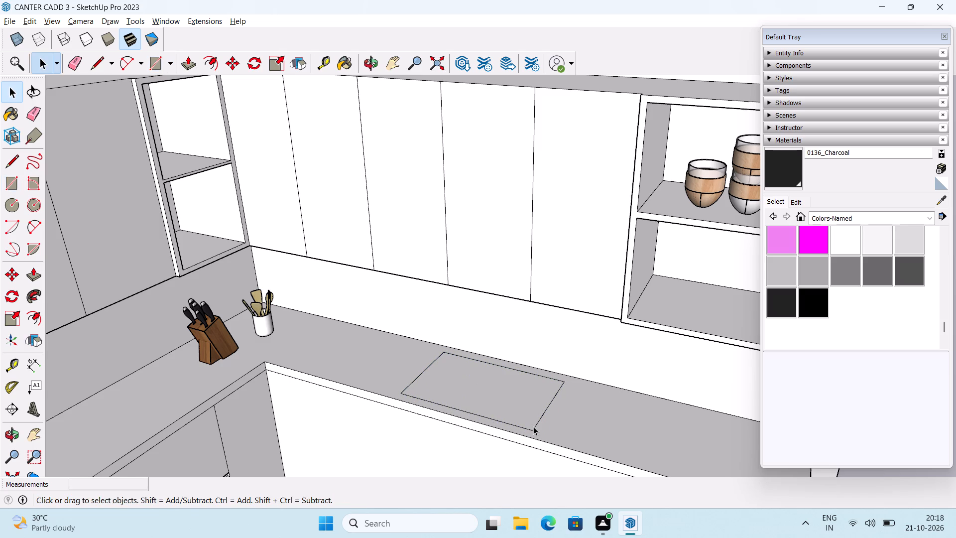
Push the countertop rectangle down with Push/Pull and set the depth to 6" for a sink recess.
key("p")
left_click(496, 396)
key("1")
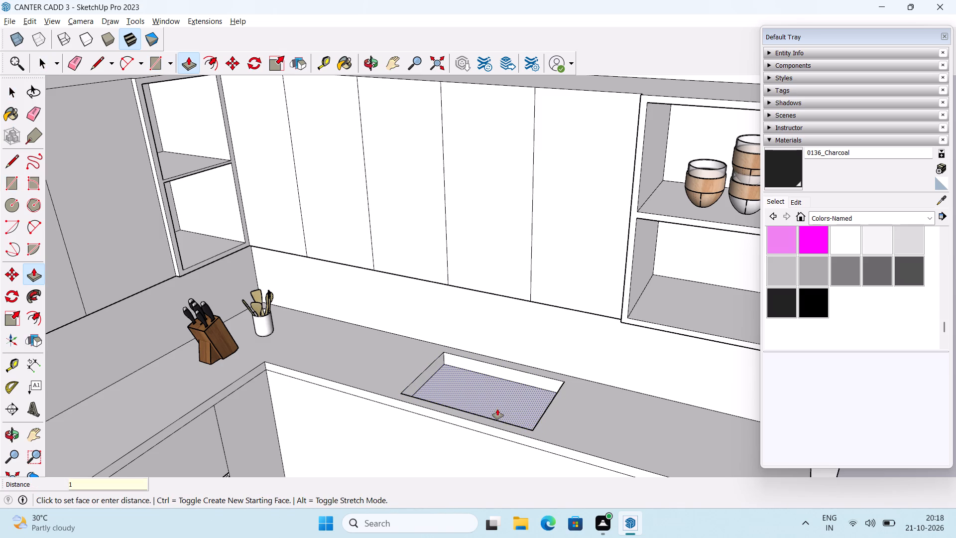
key("apostrophe")
key("Return")
type("6\"")
key("Return")
key("space")
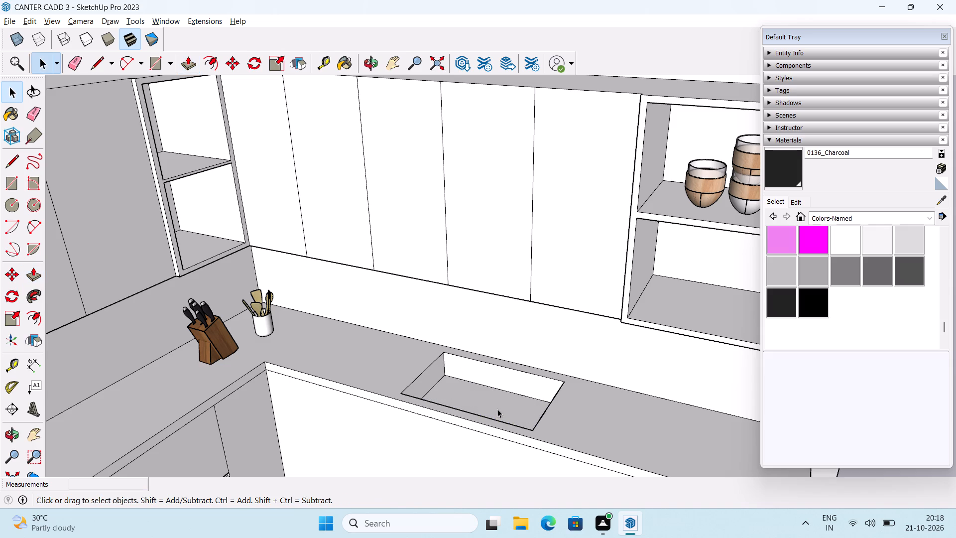
Rotate the charcoal basin 90 degrees about its bottom corner so its faucet side faces the sink counter's wall.
scroll(497, 409, "down", 1)
middle_click_drag(488, 429, 472, 307)
scroll(471, 303, "down", 7)
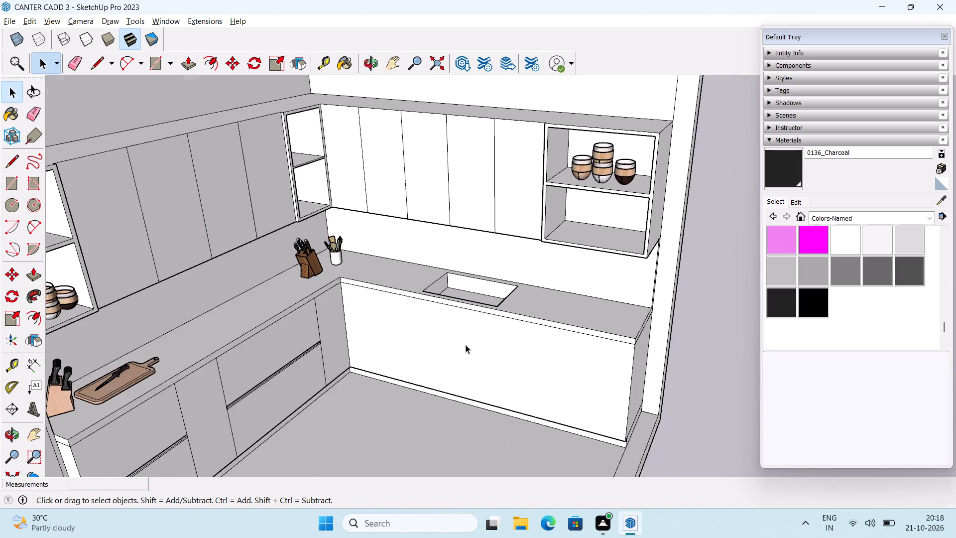
scroll(466, 345, "down", 6)
middle_click_drag(469, 353, 473, 323, "shift")
left_click(412, 406)
scroll(407, 421, "up", 3)
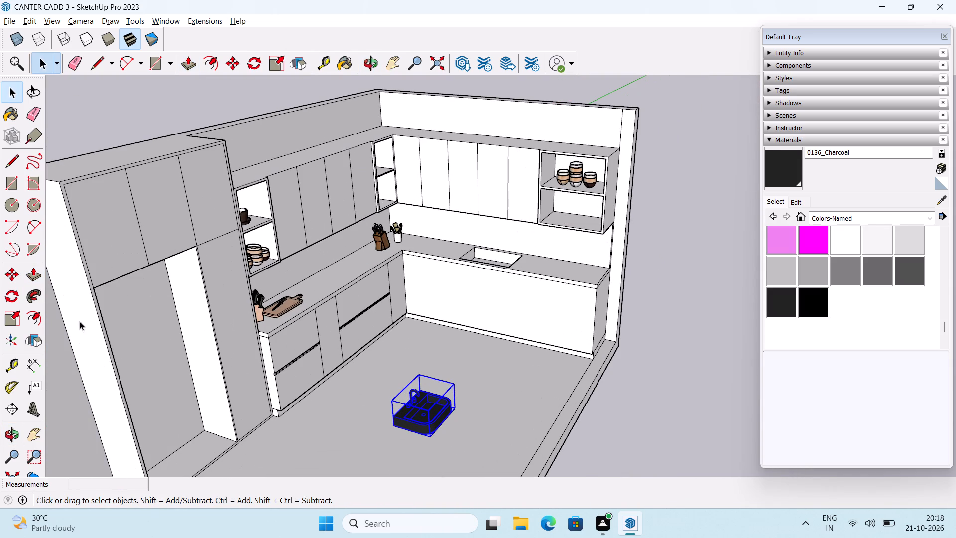
left_click(14, 297)
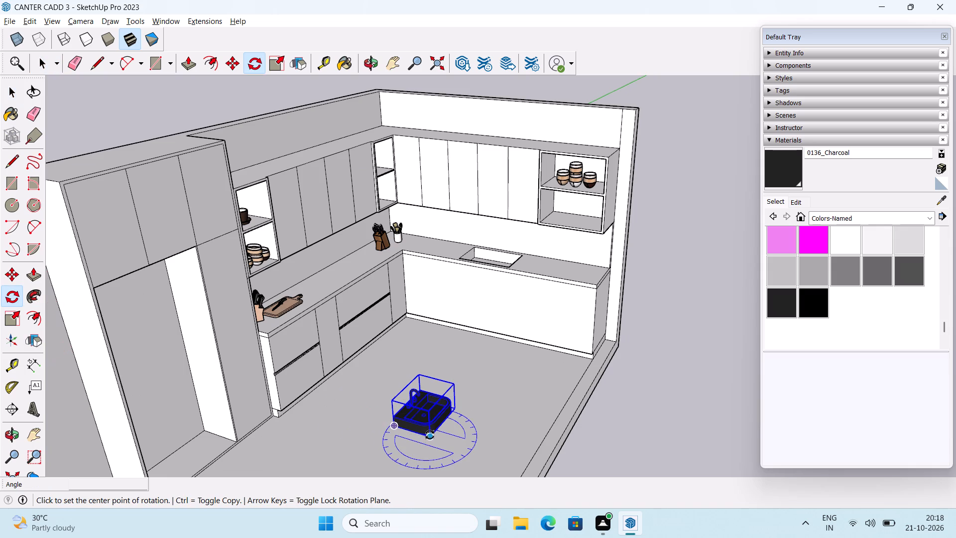
left_click(430, 435)
left_click(403, 437)
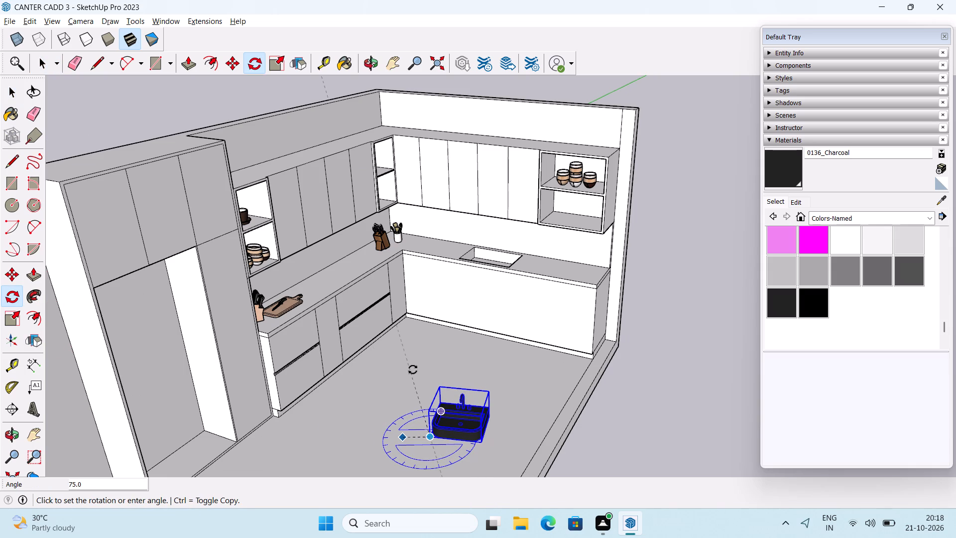
type("90")
key("Return")
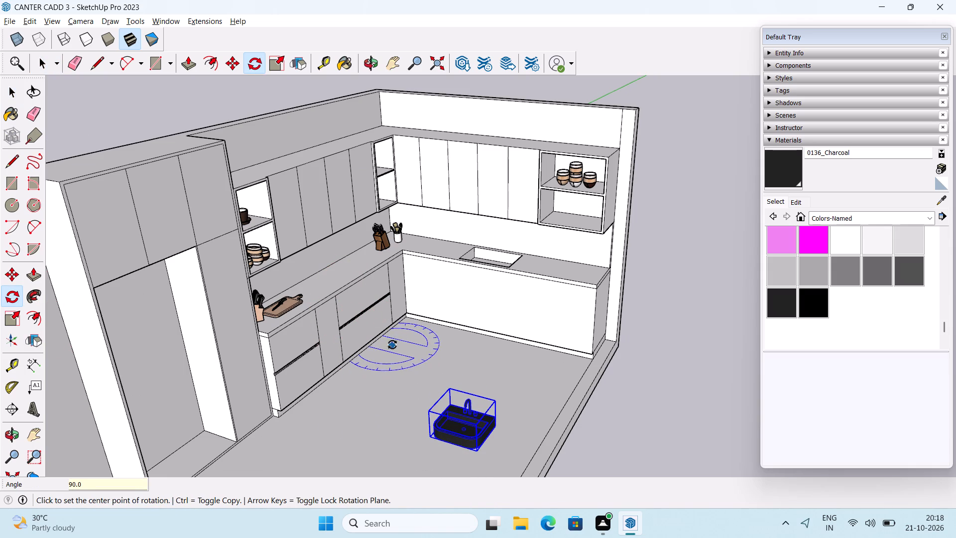
key("space")
Move the basin by its rear bottom corner from the floor up to the sink recess in the countertop.
middle_click_drag(492, 395, 487, 359, "shift")
scroll(453, 417, "up", 6)
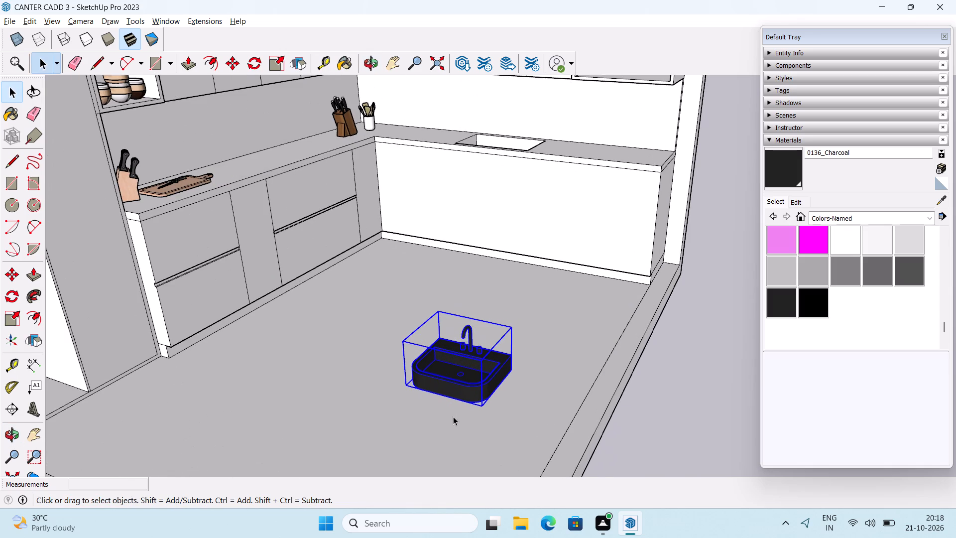
key("m")
middle_click_drag(491, 396, 390, 388)
scroll(423, 370, "up", 4)
scroll(501, 374, "up", 4)
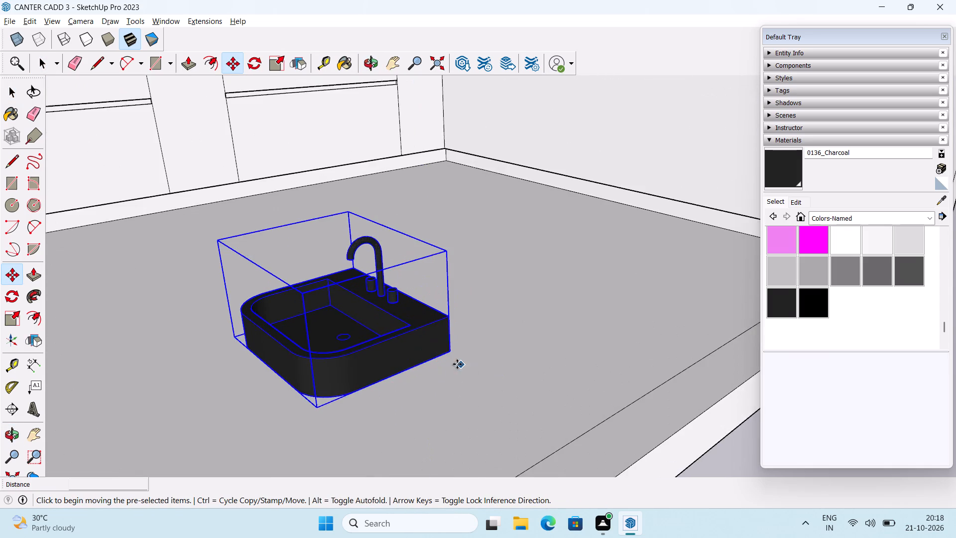
scroll(457, 364, "up", 3)
left_click(451, 348)
scroll(599, 126, "down", 3)
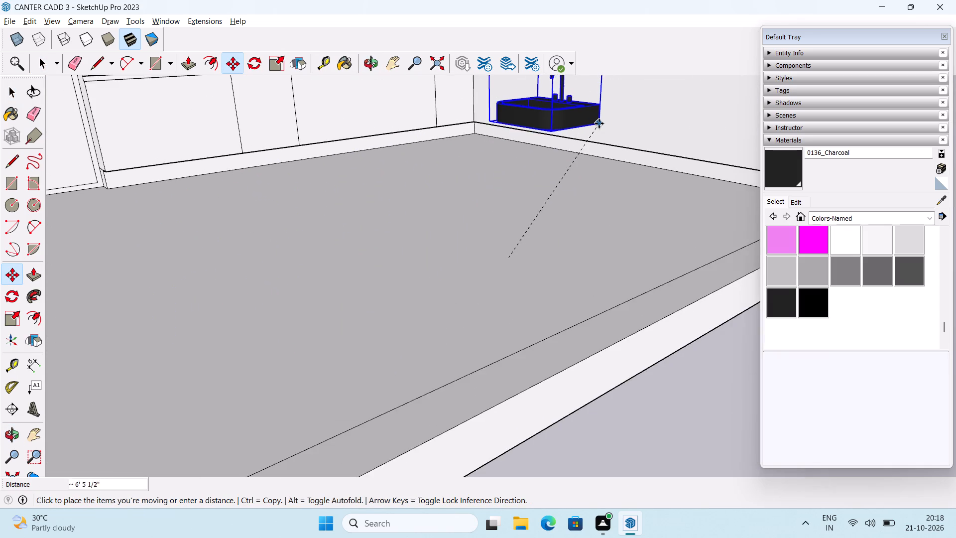
middle_click_drag(599, 124, 581, 278, "shift")
middle_click_drag(611, 175, 614, 322)
middle_click_drag(640, 231, 535, 373, "shift")
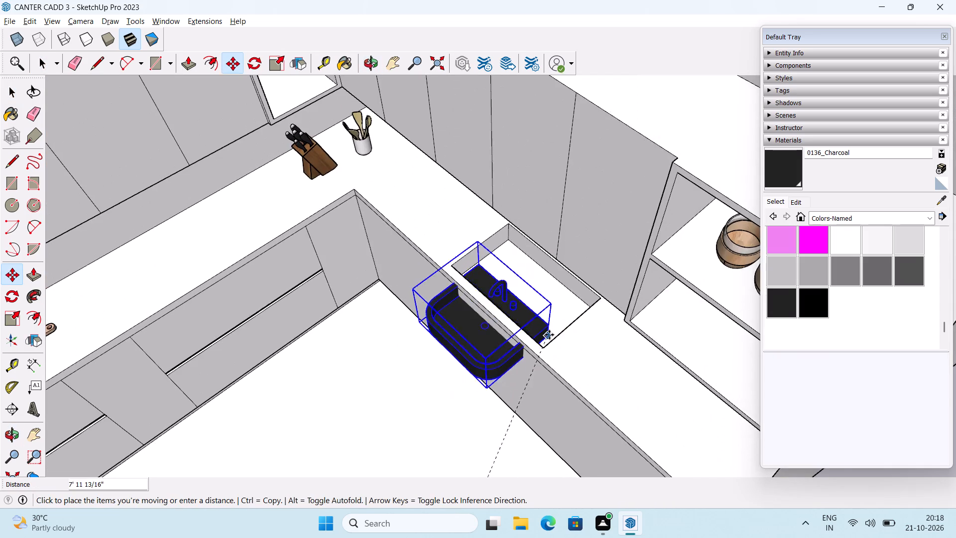
scroll(549, 334, "up", 6)
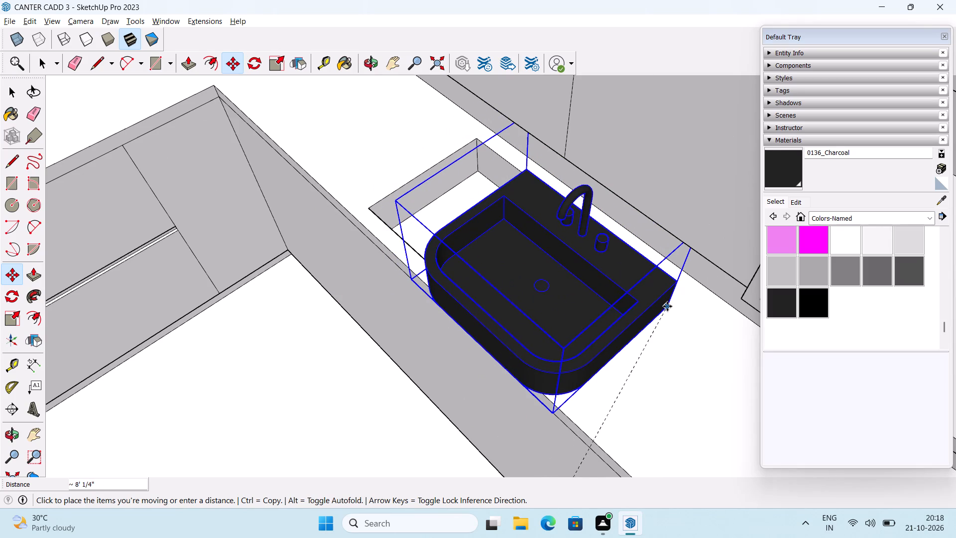
left_click(667, 306)
Move the basin by its rear top corner to align with the matching rear corner of the countertop recess.
scroll(668, 293, "up", 2)
left_click(682, 282)
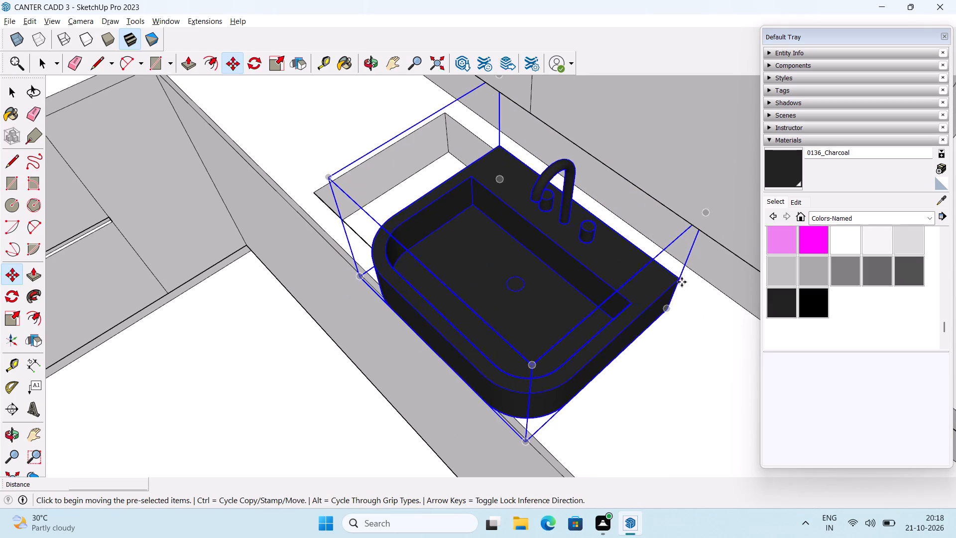
scroll(635, 264, "up", 2)
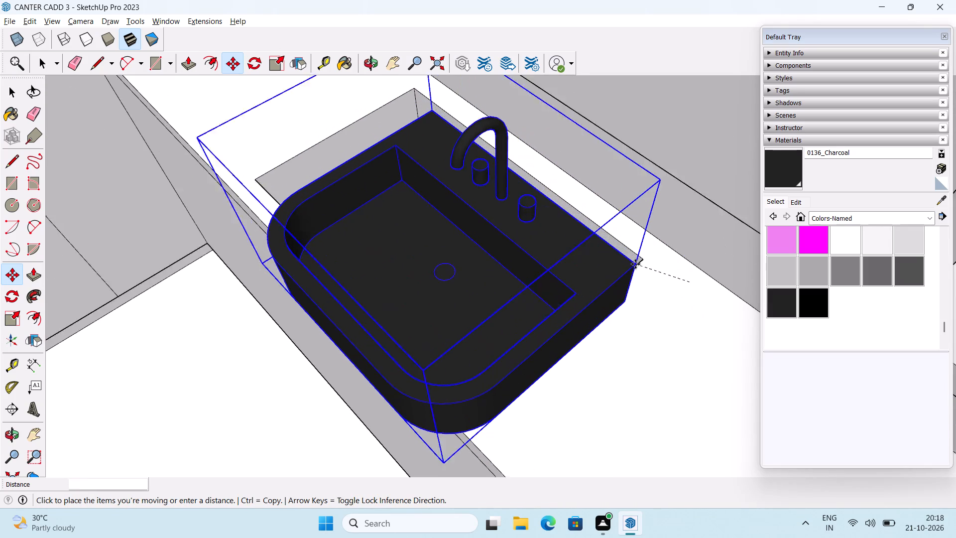
scroll(635, 264, "up", 8)
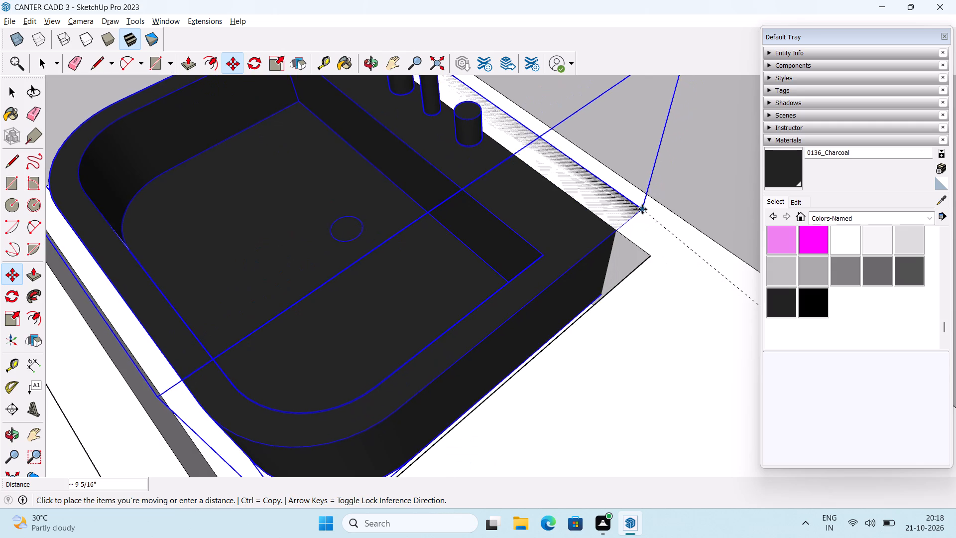
left_click_drag(642, 209, 643, 213)
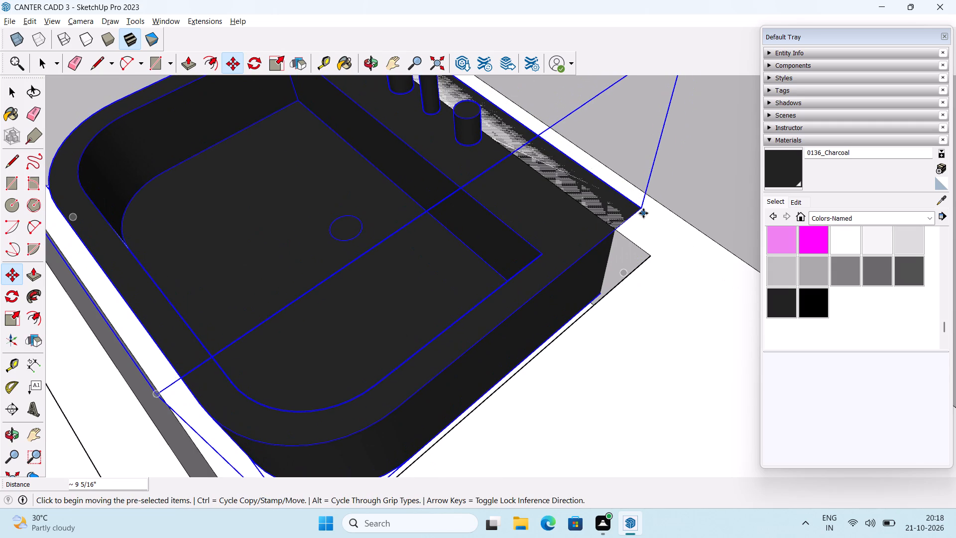
scroll(637, 226, "down", 2)
middle_click_drag(620, 257, 555, 290)
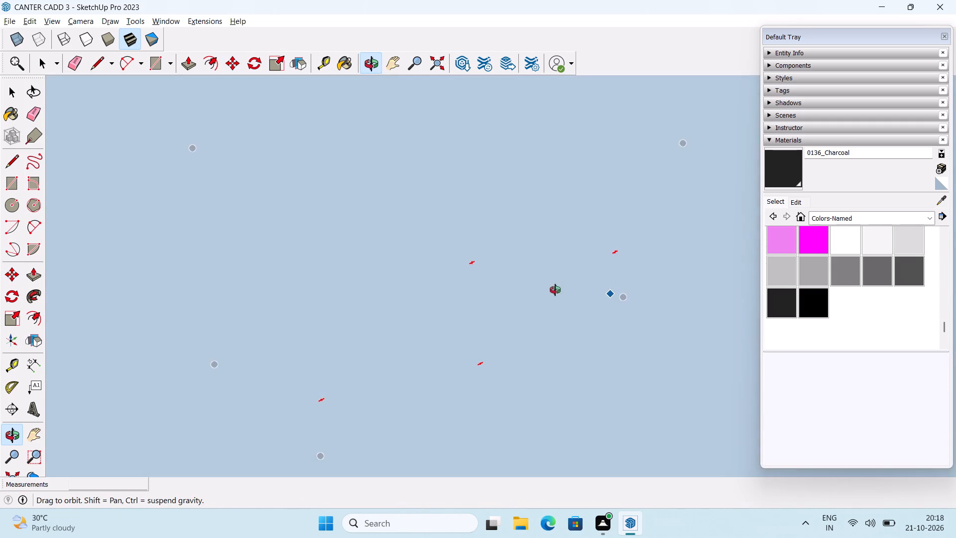
middle_click_drag(555, 290, 576, 238)
scroll(597, 207, "up", 1)
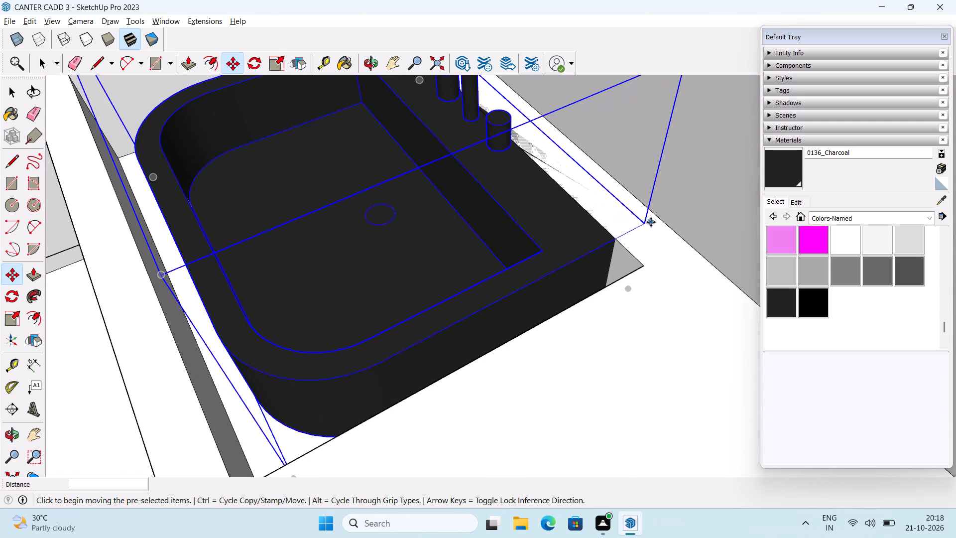
left_click_drag(645, 222, 642, 268)
scroll(621, 299, "down", 7)
middle_click_drag(477, 370, 393, 360)
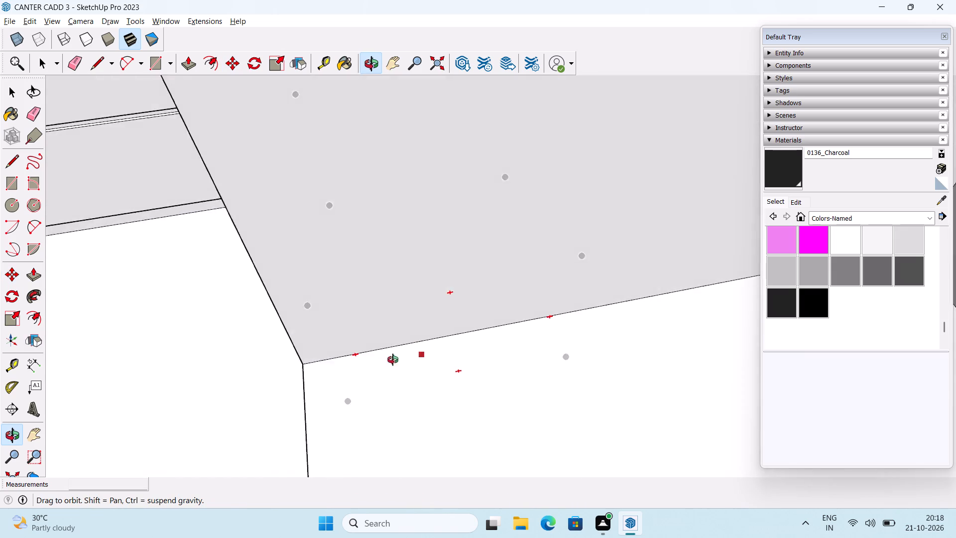
middle_click_drag(393, 360, 517, 403)
middle_click_drag(493, 403, 516, 274)
middle_click_drag(492, 281, 501, 317)
key("space")
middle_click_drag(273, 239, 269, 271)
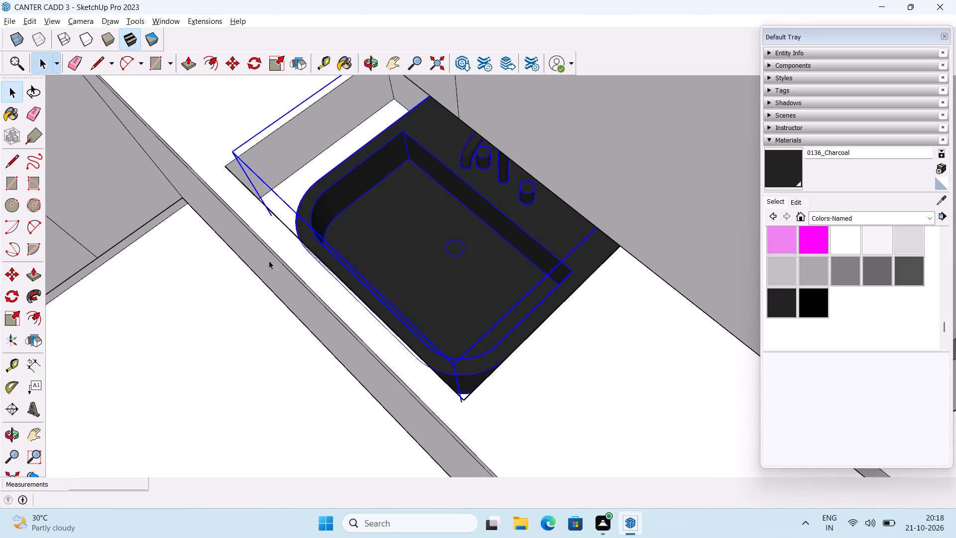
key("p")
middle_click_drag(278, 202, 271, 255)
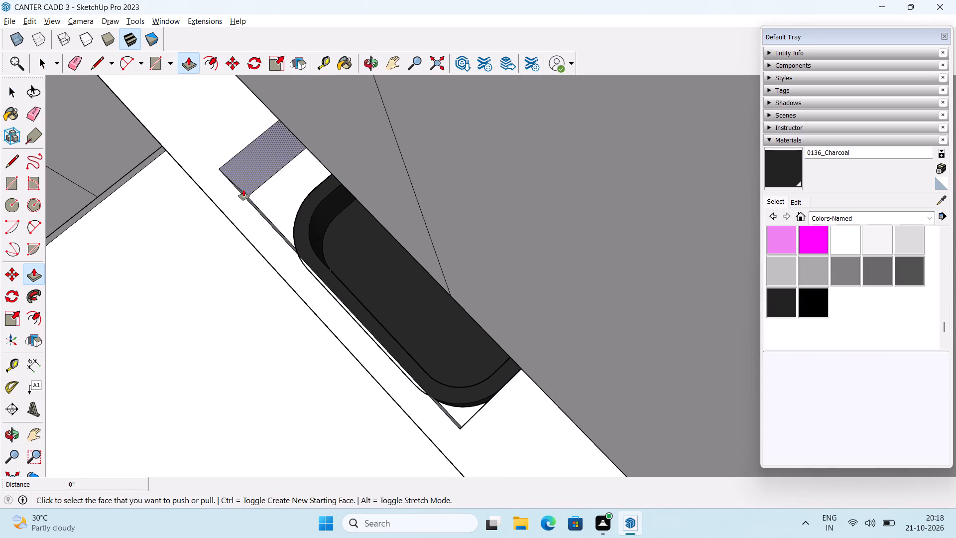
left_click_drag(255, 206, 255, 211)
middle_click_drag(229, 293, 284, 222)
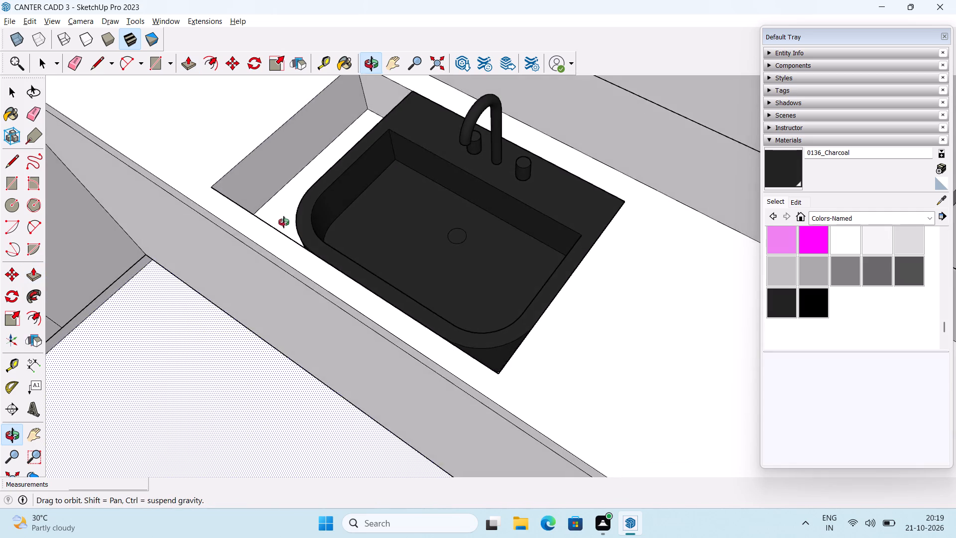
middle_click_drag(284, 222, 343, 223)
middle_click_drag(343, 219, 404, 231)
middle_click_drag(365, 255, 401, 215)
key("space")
Scale the charcoal basin along the green axis from its side so it stretches across the full width of the countertop recess.
scroll(408, 214, "down", 3)
middle_click_drag(401, 251, 404, 202)
middle_click_drag(404, 203, 418, 279)
left_click(429, 215)
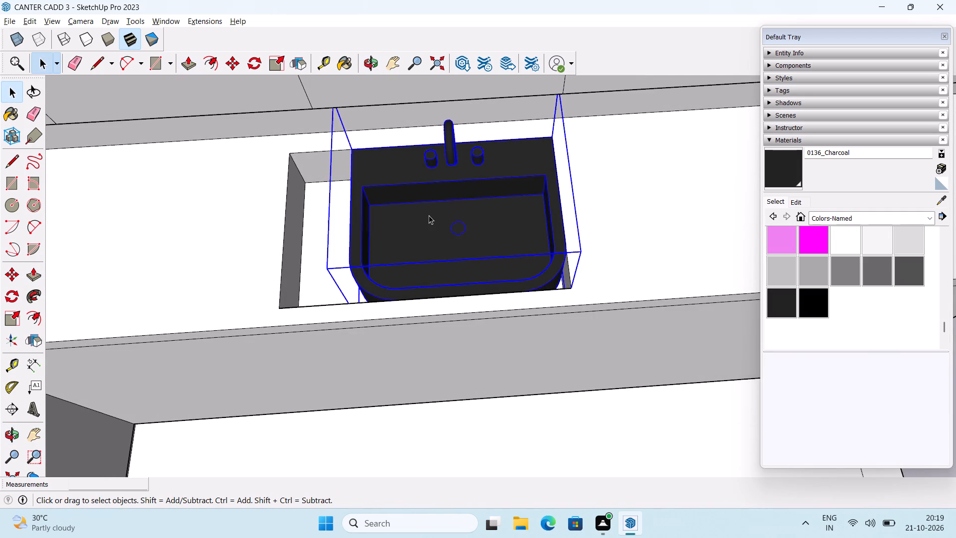
left_click(11, 312)
middle_click_drag(229, 253, 248, 246)
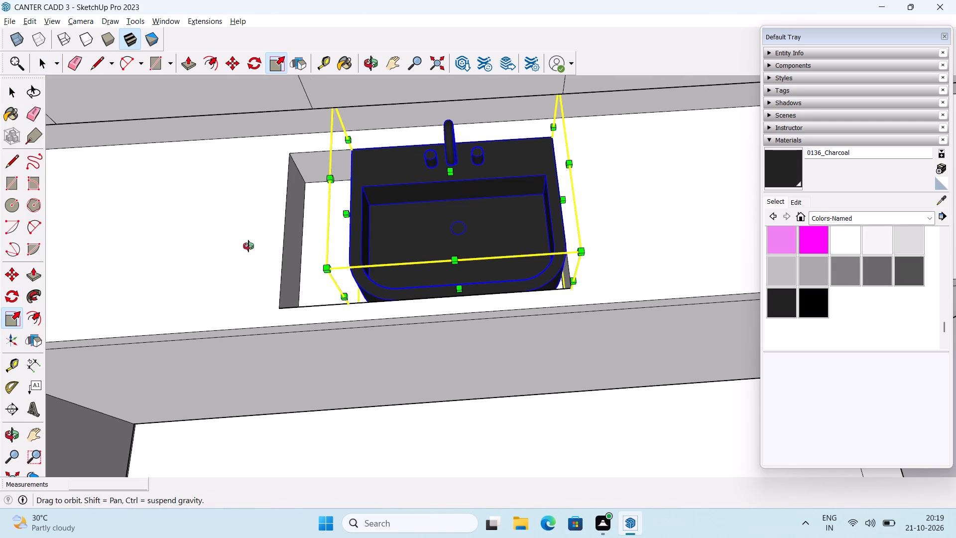
middle_click_drag(248, 246, 281, 267)
left_click_drag(347, 251, 301, 269)
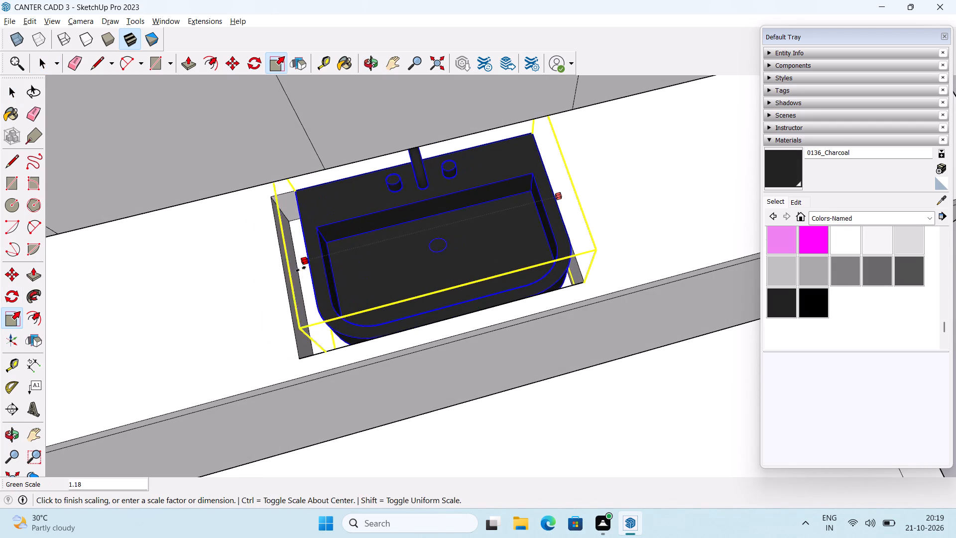
left_click_drag(301, 269, 285, 279)
scroll(330, 277, "down", 2)
middle_click_drag(356, 288, 358, 285)
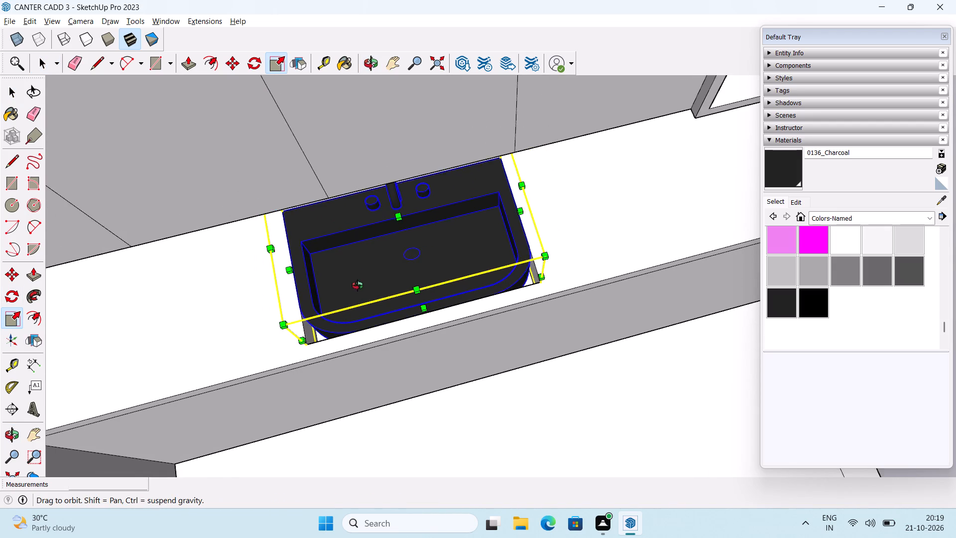
middle_click_drag(358, 285, 258, 298)
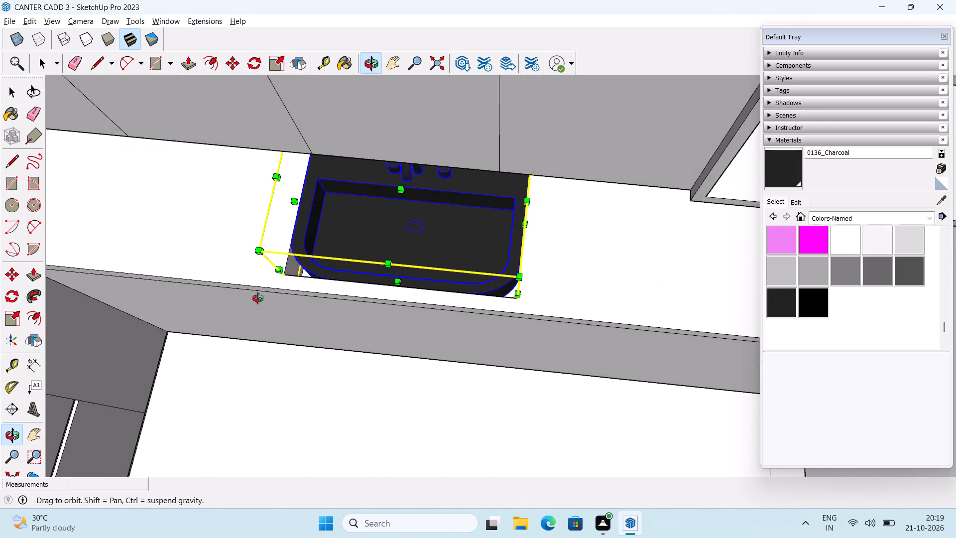
middle_click_drag(258, 298, 268, 241)
scroll(266, 235, "down", 7)
key("space")
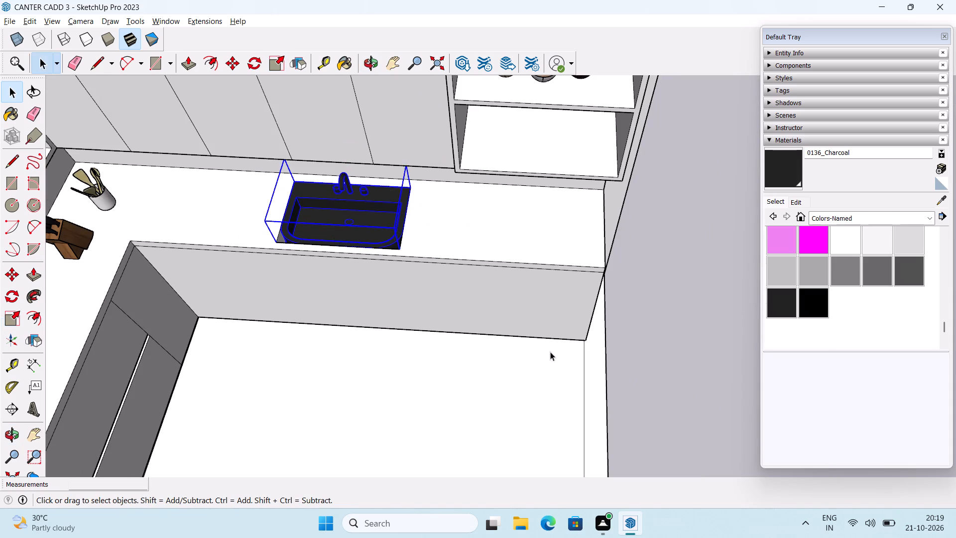
left_click(695, 351)
Paint the exposed side walls, floor and front wall of the sink recess around the basin with 0136_Charcoal.
left_click_drag(795, 174, 780, 174)
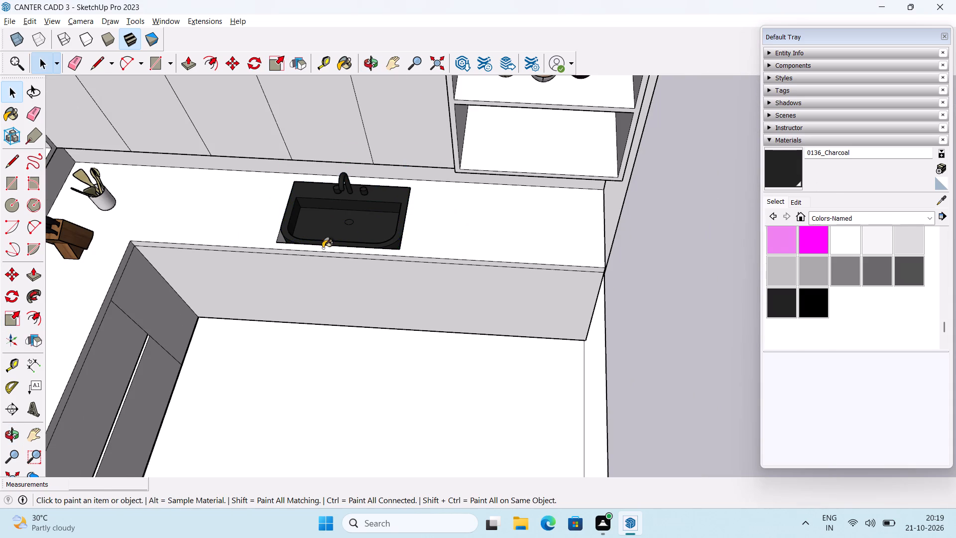
scroll(268, 244, "up", 10)
middle_click_drag(305, 229, 305, 305)
scroll(298, 303, "up", 2)
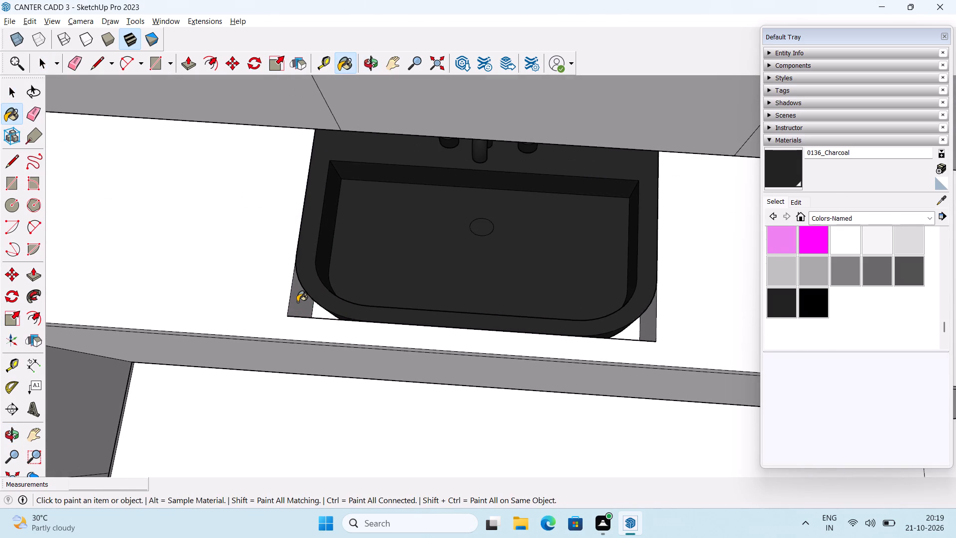
left_click(297, 302)
middle_click_drag(296, 320, 397, 349)
left_click(352, 392)
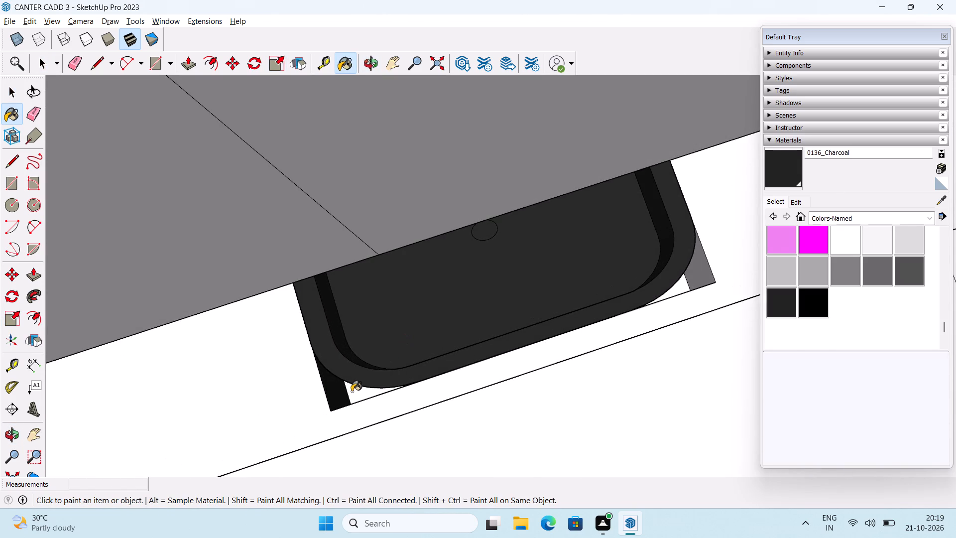
middle_click_drag(384, 402, 212, 372)
middle_click_drag(511, 407, 556, 397)
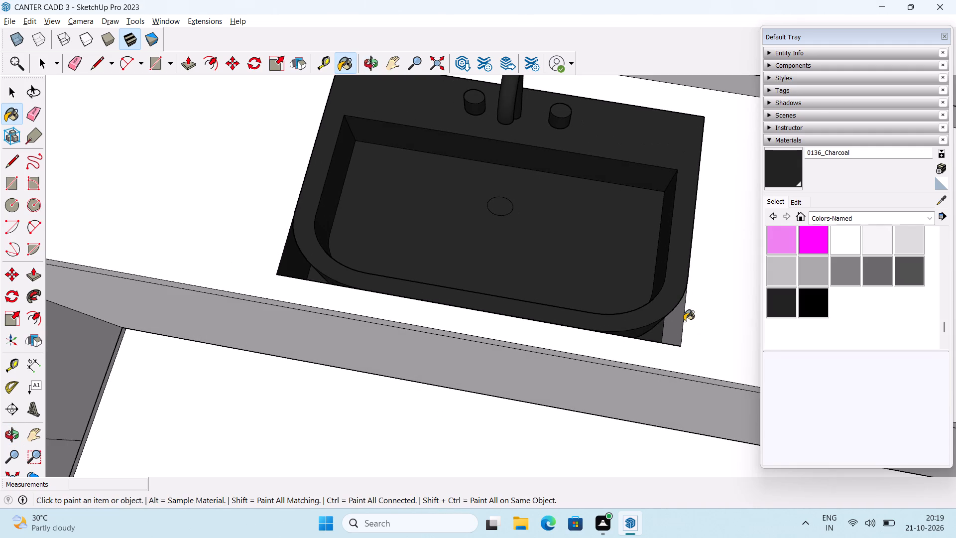
left_click(677, 319)
middle_click_drag(677, 341, 382, 272)
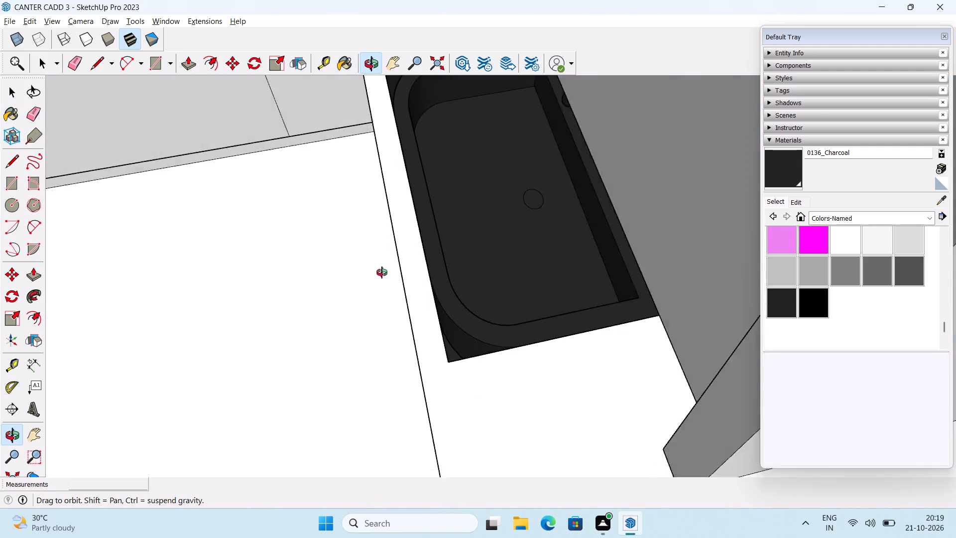
middle_click_drag(382, 272, 374, 261)
scroll(433, 299, "up", 11)
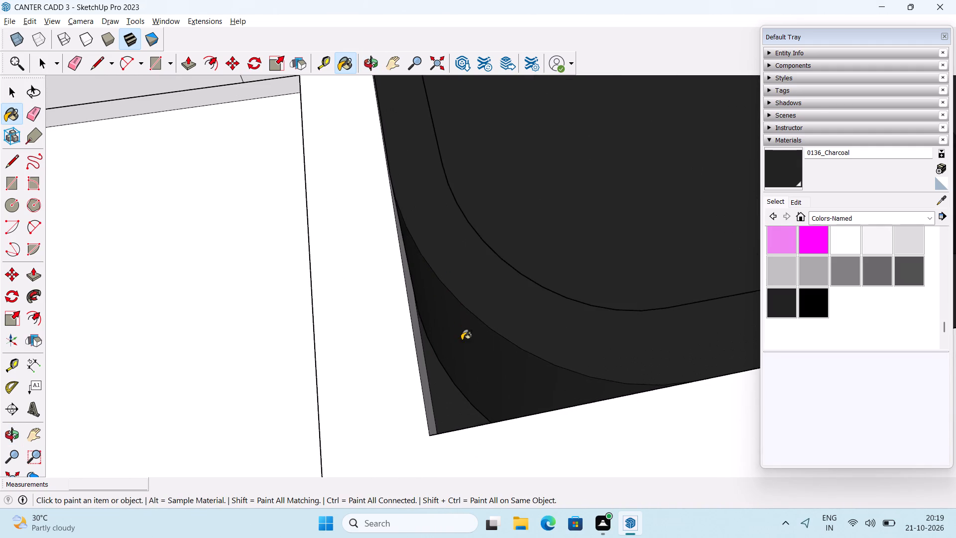
scroll(463, 366, "up", 1)
middle_click_drag(463, 366, 402, 338)
left_click(421, 338)
Examine the recess corners around the basin for unpainted faces and review the sink within the whole kitchen.
scroll(430, 290, "down", 2)
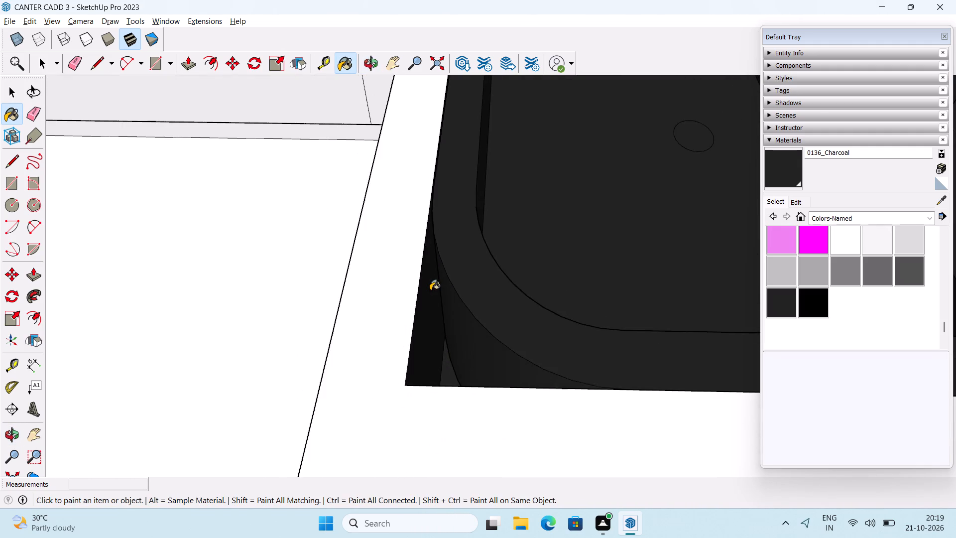
scroll(430, 290, "down", 4)
middle_click_drag(435, 256, 425, 396, "shift")
middle_click_drag(454, 242, 445, 449, "shift")
middle_click_drag(458, 313, 462, 396, "shift")
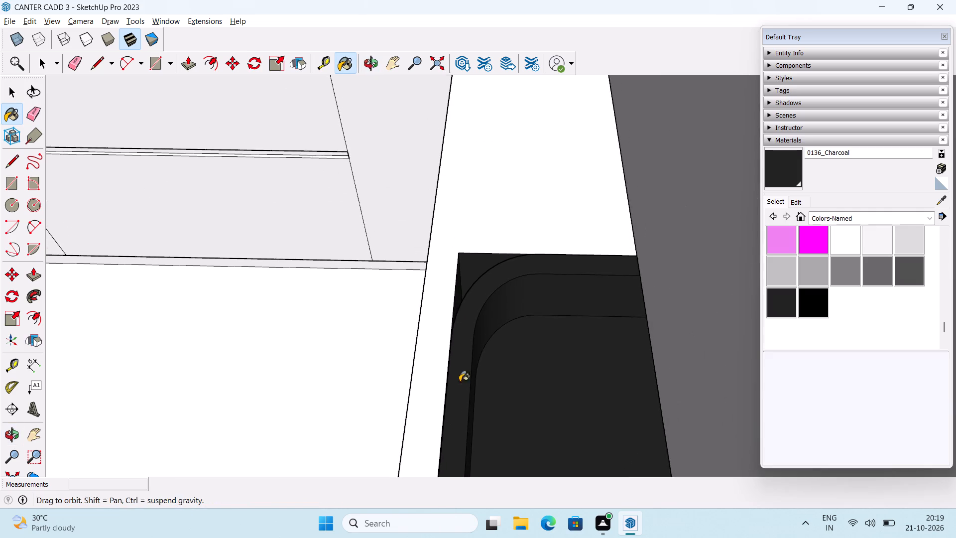
middle_click_drag(456, 357, 497, 355)
scroll(439, 270, "up", 11)
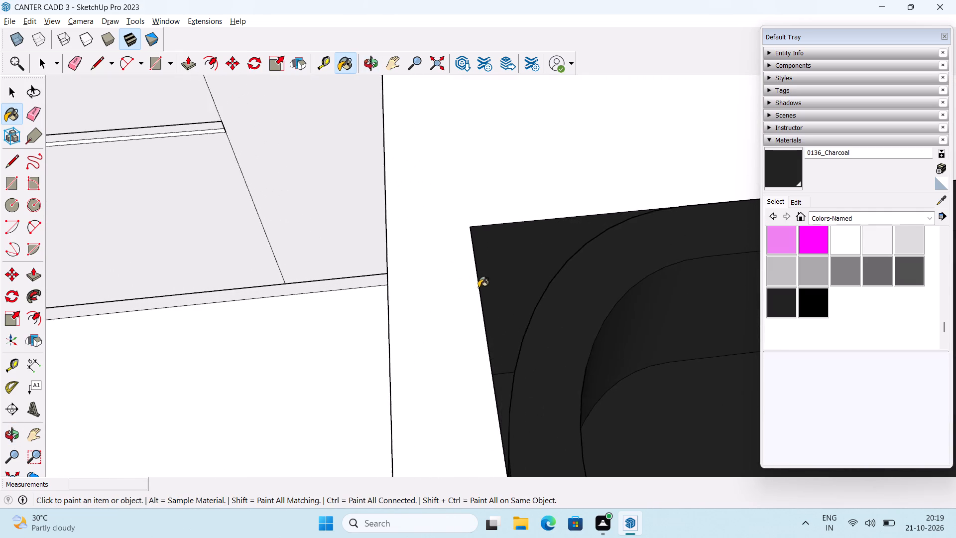
scroll(478, 287, "up", 3)
middle_click_drag(510, 301, 534, 282)
scroll(591, 282, "down", 3)
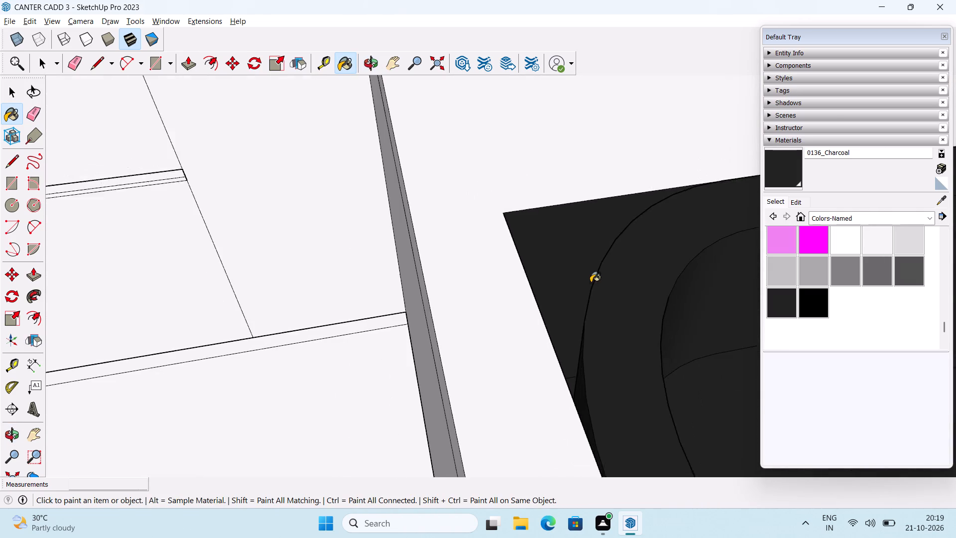
scroll(591, 282, "down", 13)
key("space")
scroll(568, 303, "down", 13)
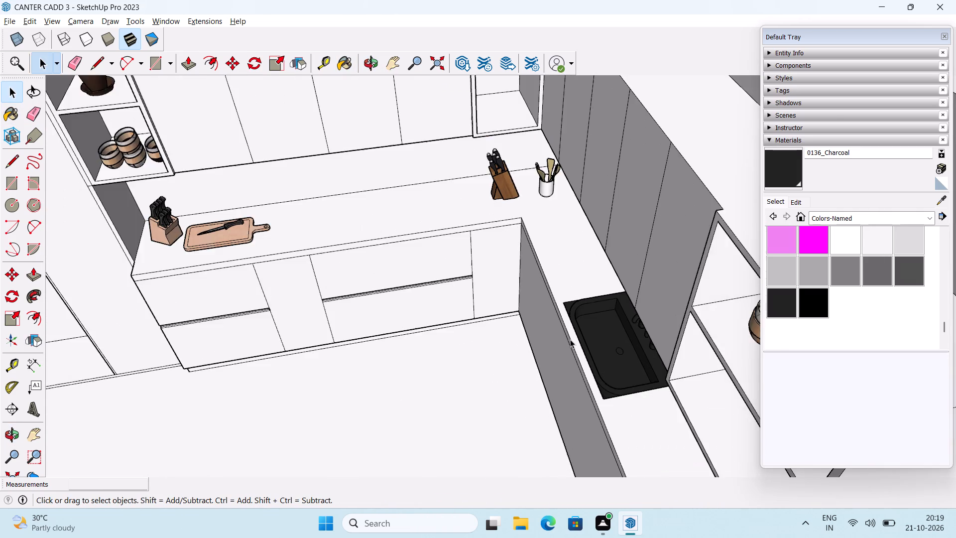
middle_click_drag(567, 353, 697, 314)
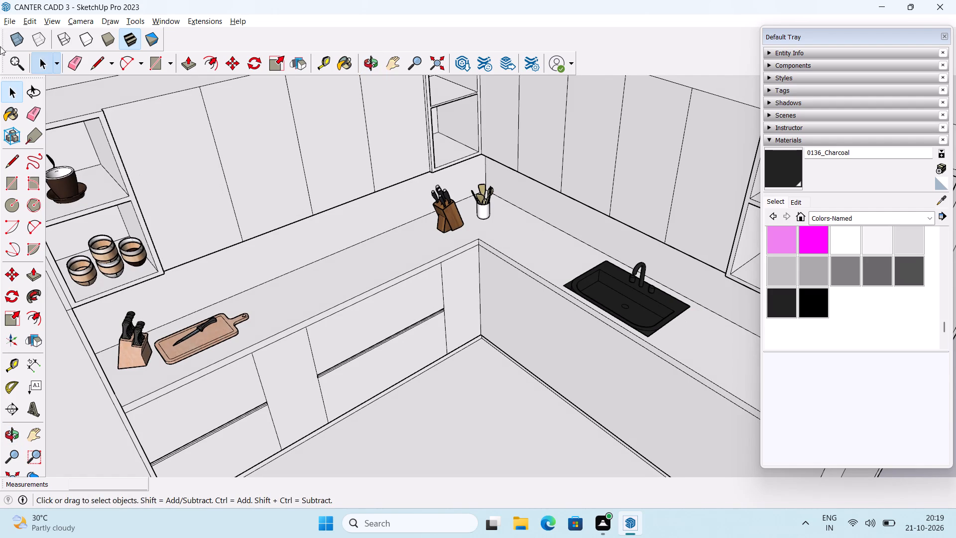
Open the model import at the Downloads folder, ready for a file name.
left_click(7, 23)
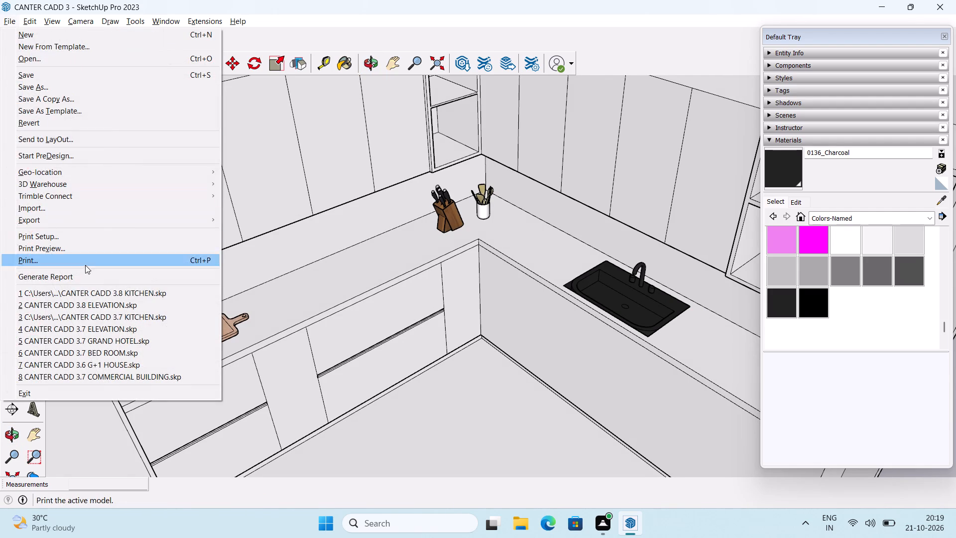
left_click(94, 211)
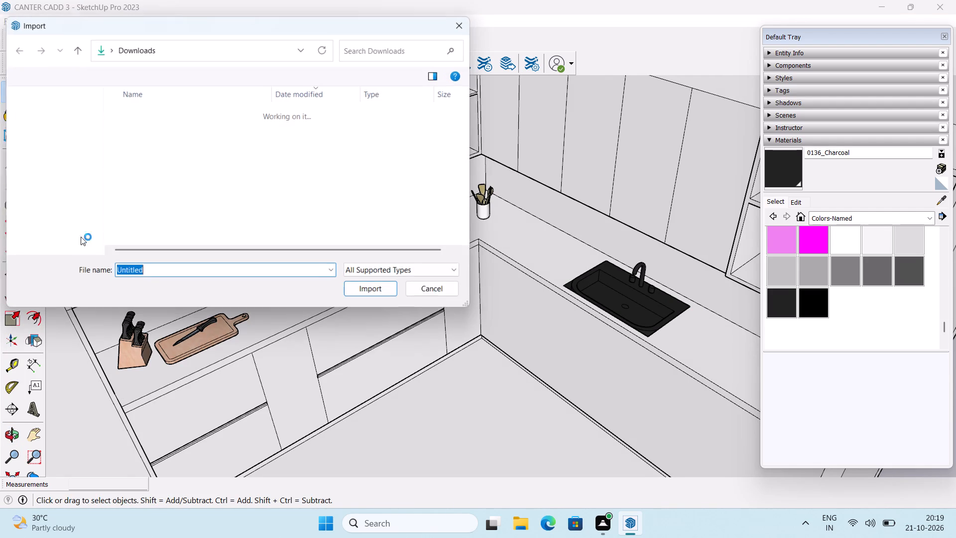
left_click(48, 200)
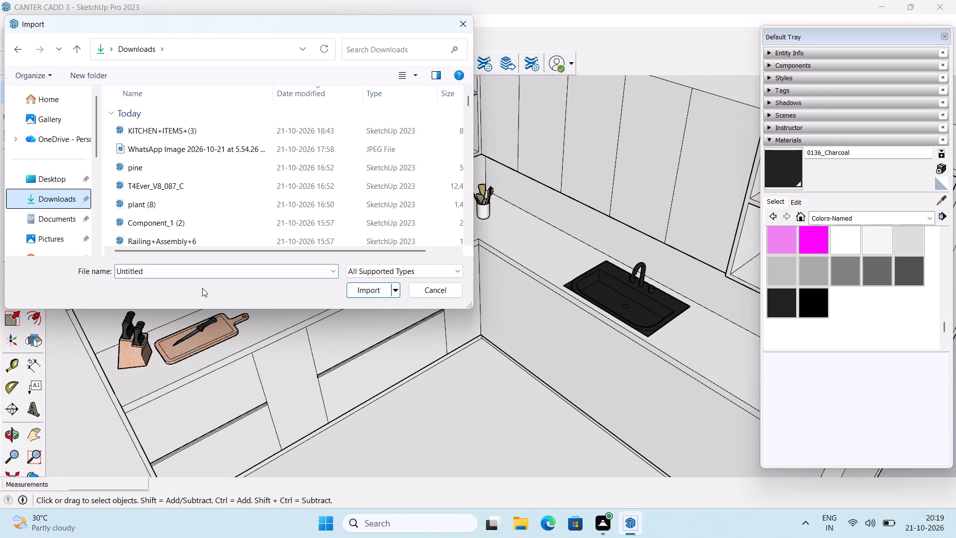
left_click(175, 273)
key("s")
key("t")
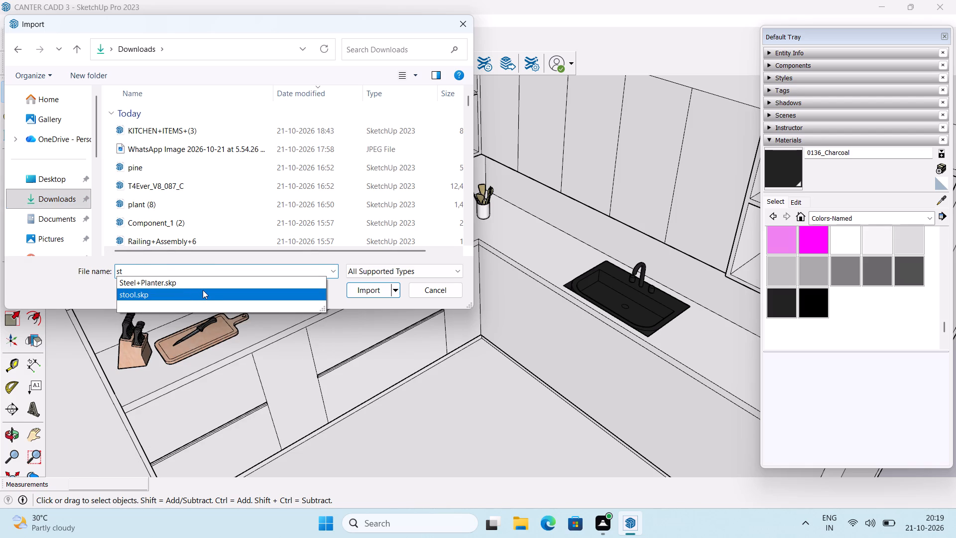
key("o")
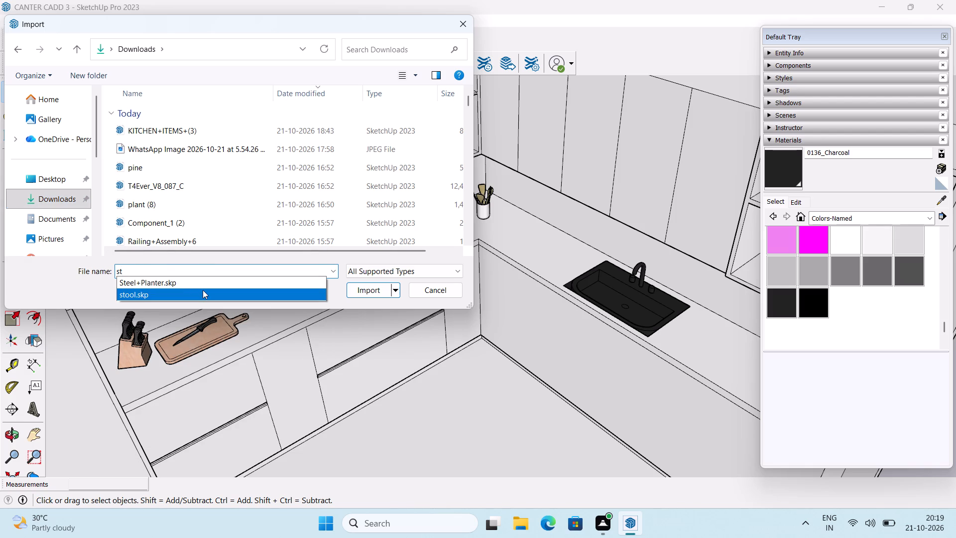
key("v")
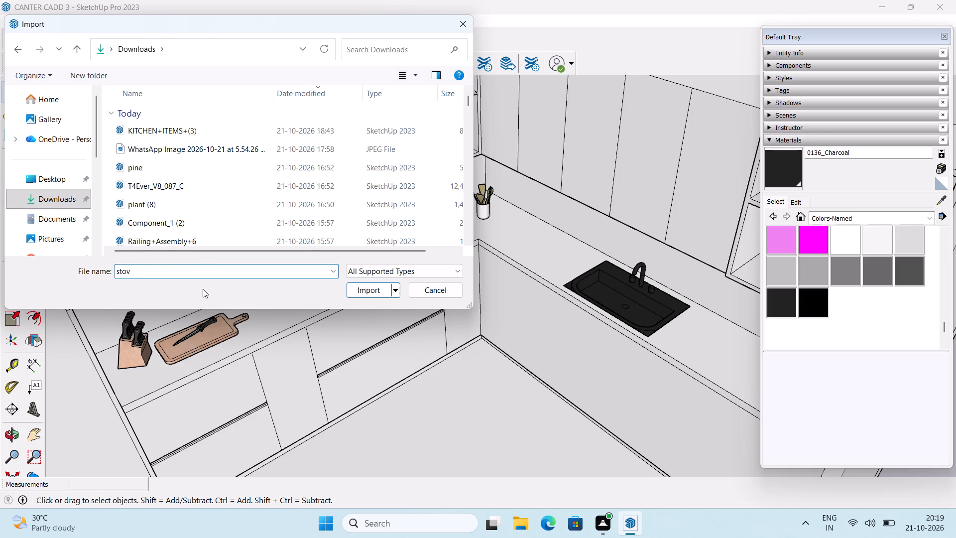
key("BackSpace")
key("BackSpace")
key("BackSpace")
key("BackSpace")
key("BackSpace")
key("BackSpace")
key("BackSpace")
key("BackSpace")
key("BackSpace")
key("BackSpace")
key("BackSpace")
Import GasStove_E.skp and place the gas stove on the open floor in front of the base cabinets.
key("g")
key("a")
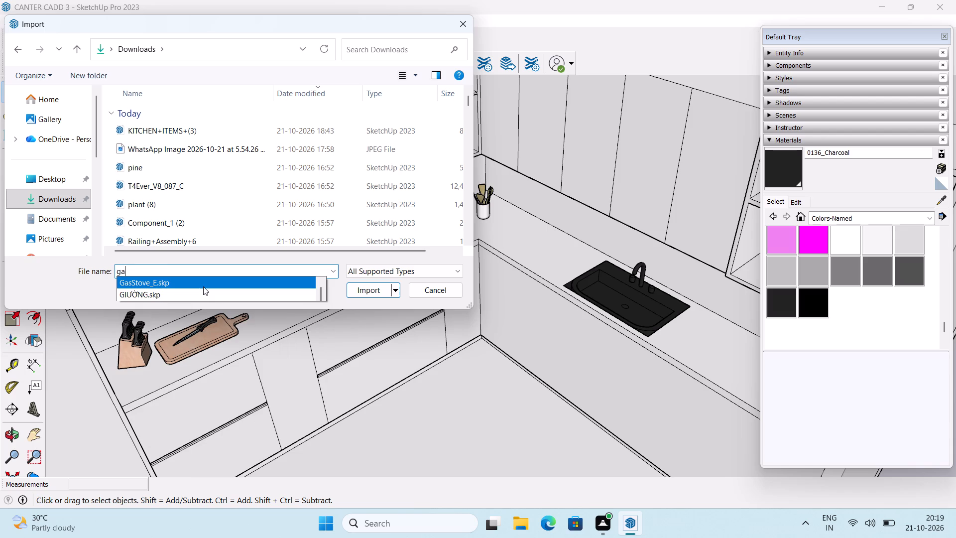
left_click(193, 286)
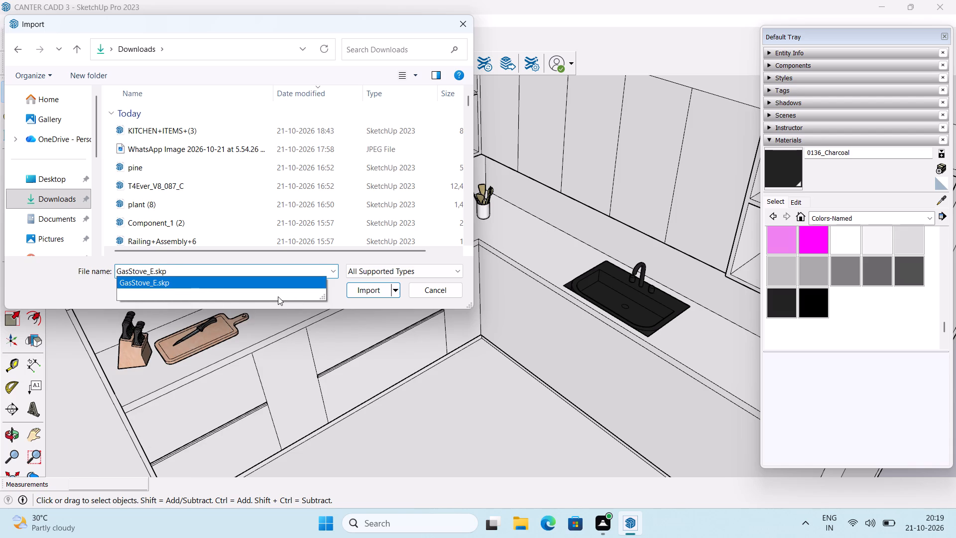
left_click(370, 286)
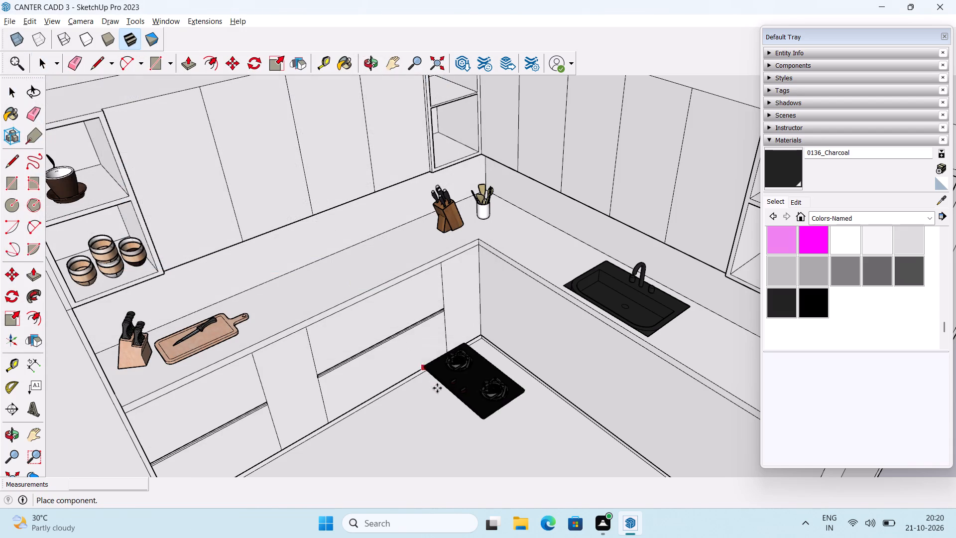
middle_click_drag(443, 407, 447, 399)
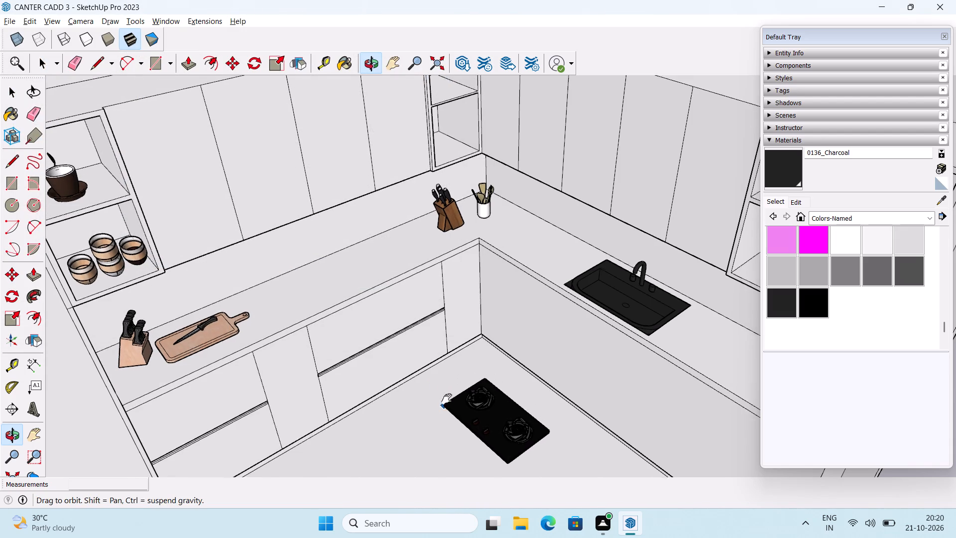
middle_click_drag(447, 399, 433, 318)
left_click(399, 364)
Rotate the gas stove 90 degrees about its bottom corner on the floor.
middle_click_drag(443, 384, 441, 320)
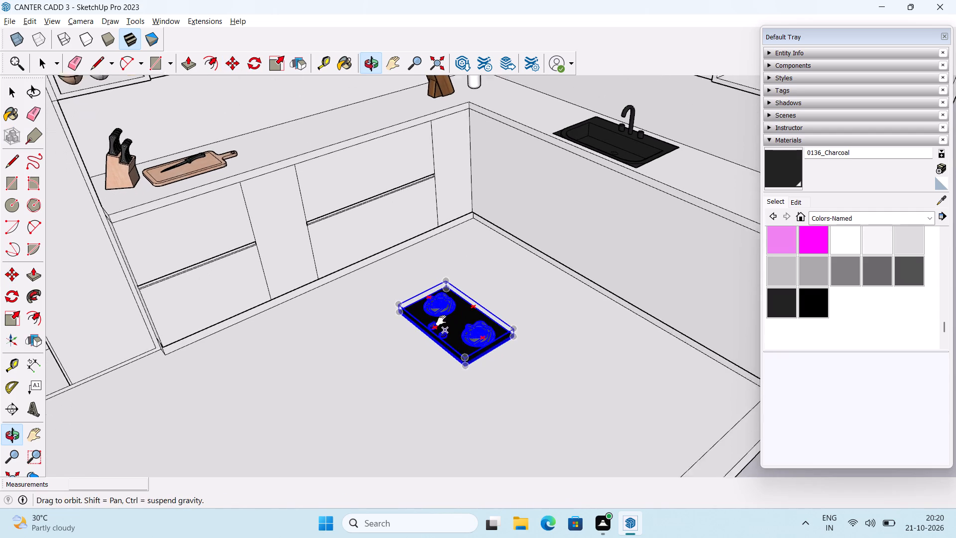
middle_click_drag(441, 320, 440, 318)
left_click(13, 298)
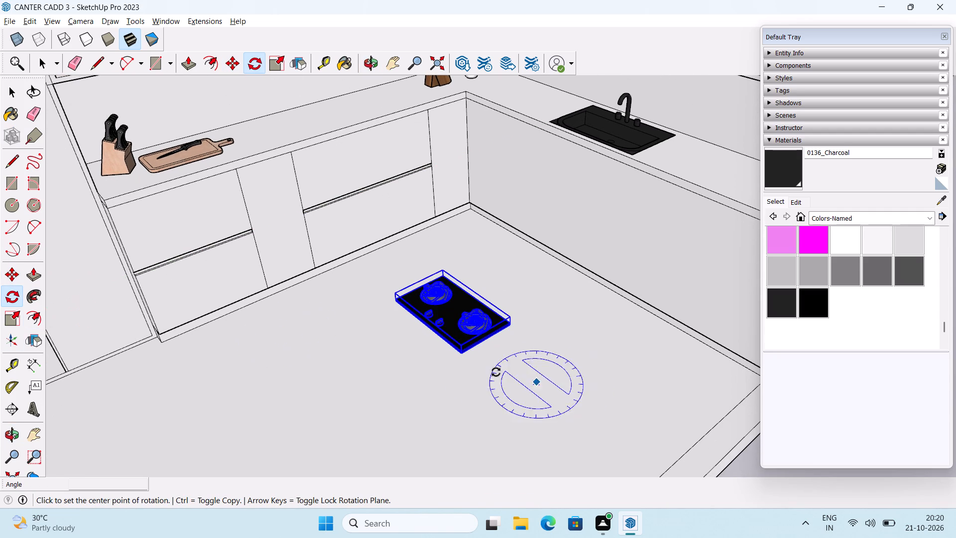
left_click_drag(458, 359, 474, 356)
left_click(527, 327)
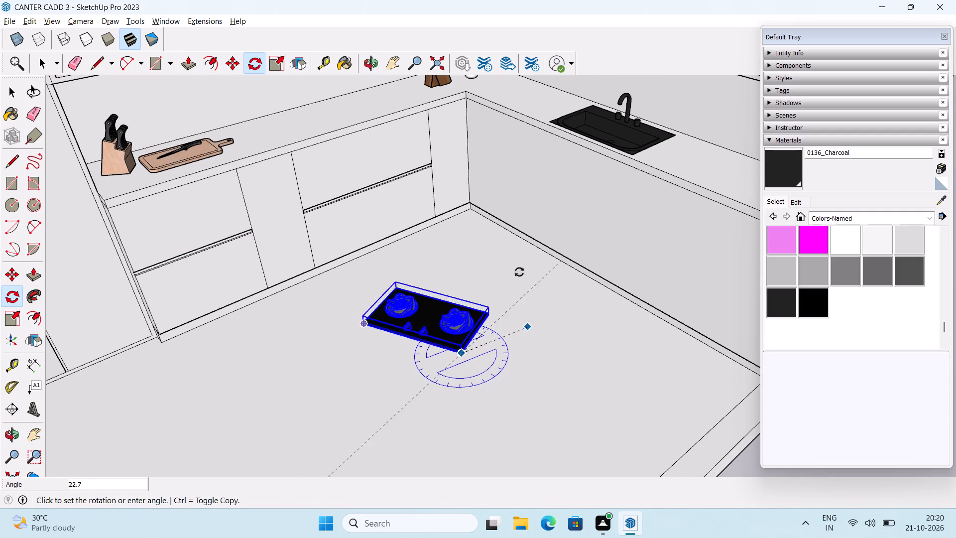
type("90")
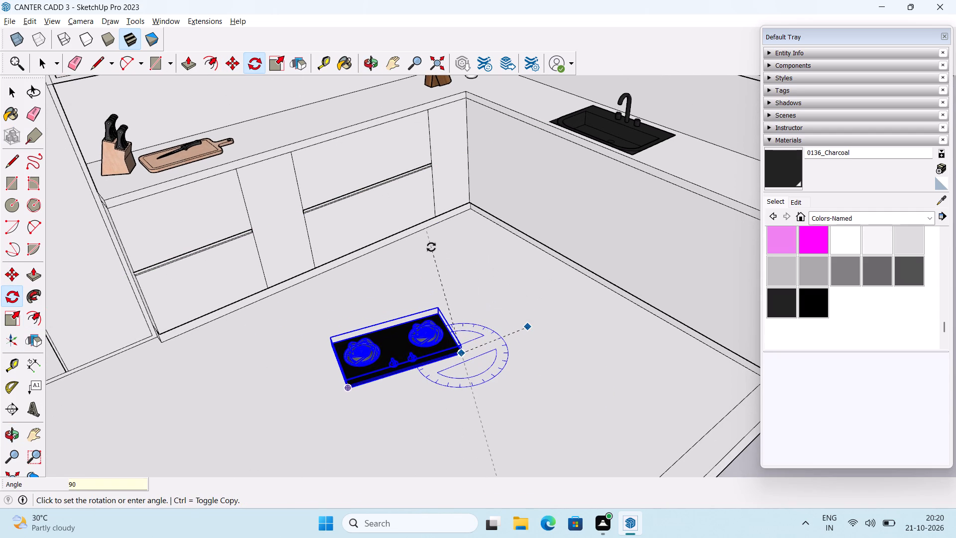
key("Return")
key("space")
Move the gas stove by its bottom corner onto the countertop between the cutting board and the corner knife block, and deselect it.
middle_click_drag(310, 433, 321, 397, "shift")
middle_click_drag(326, 396, 334, 382)
key("m")
scroll(362, 389, "up", 8)
middle_click_drag(254, 351, 278, 333)
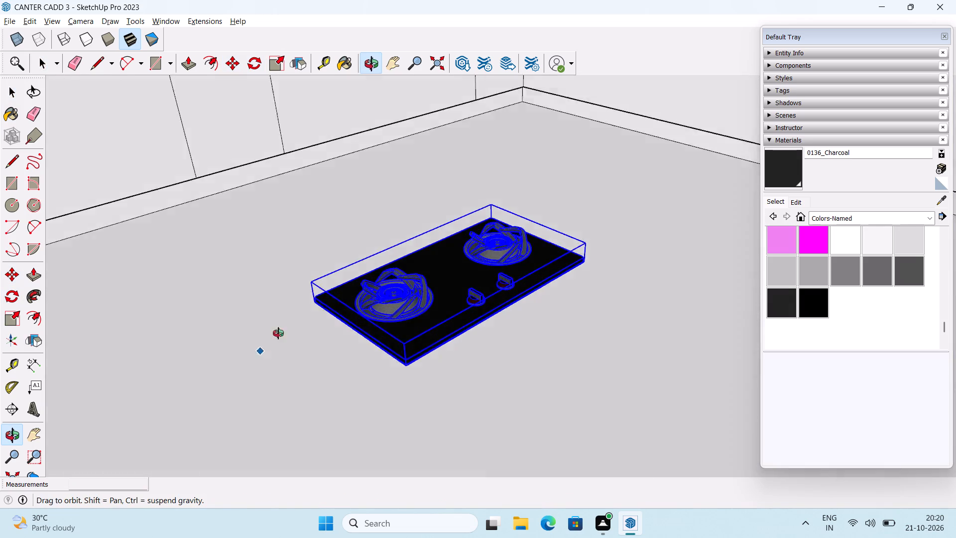
middle_click_drag(278, 333, 370, 288)
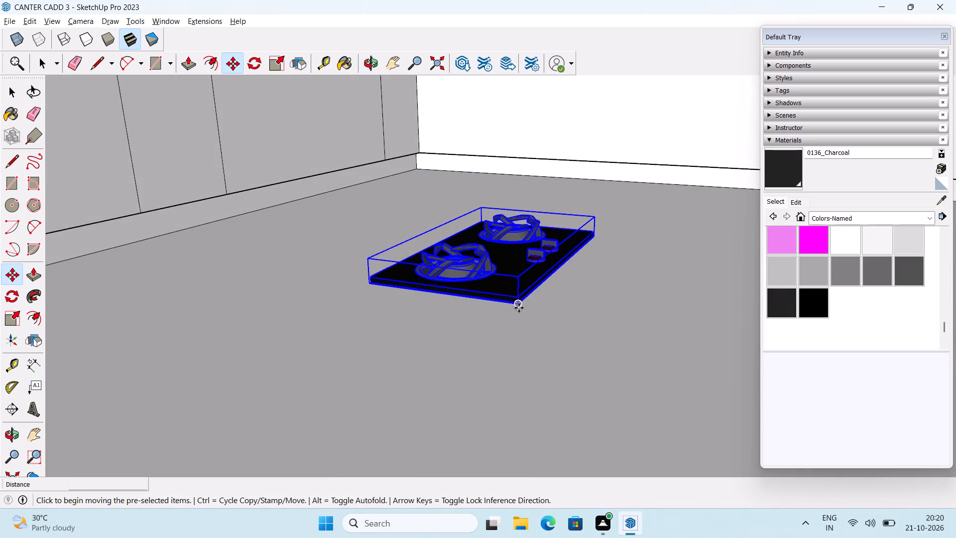
left_click(519, 308)
scroll(396, 175, "down", 3)
middle_click_drag(396, 175, 397, 349, "shift")
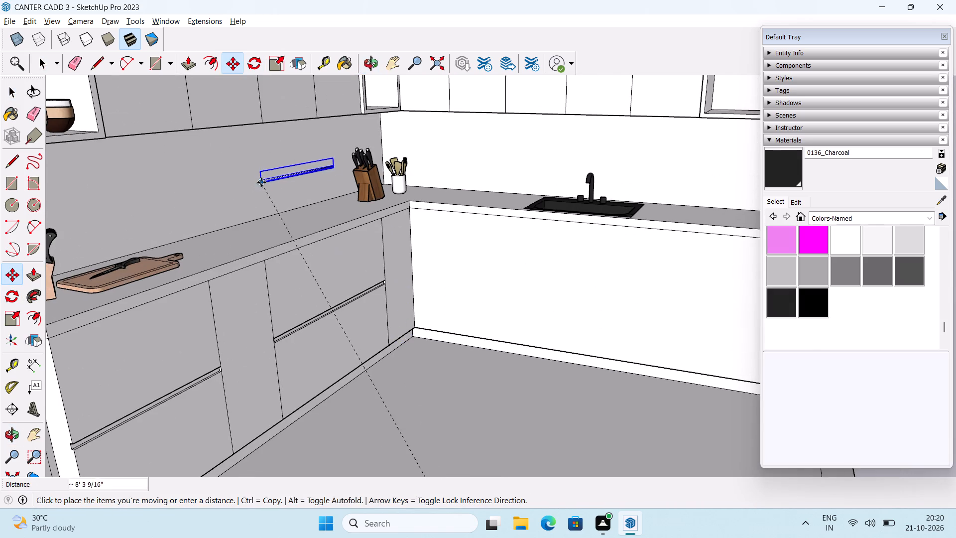
middle_click_drag(261, 182, 274, 313)
scroll(266, 335, "up", 7)
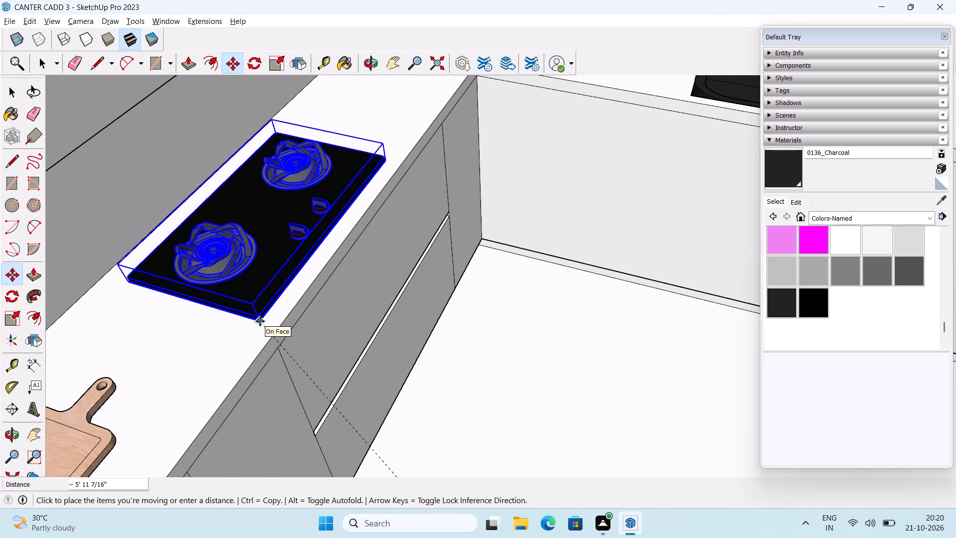
scroll(261, 321, "down", 1)
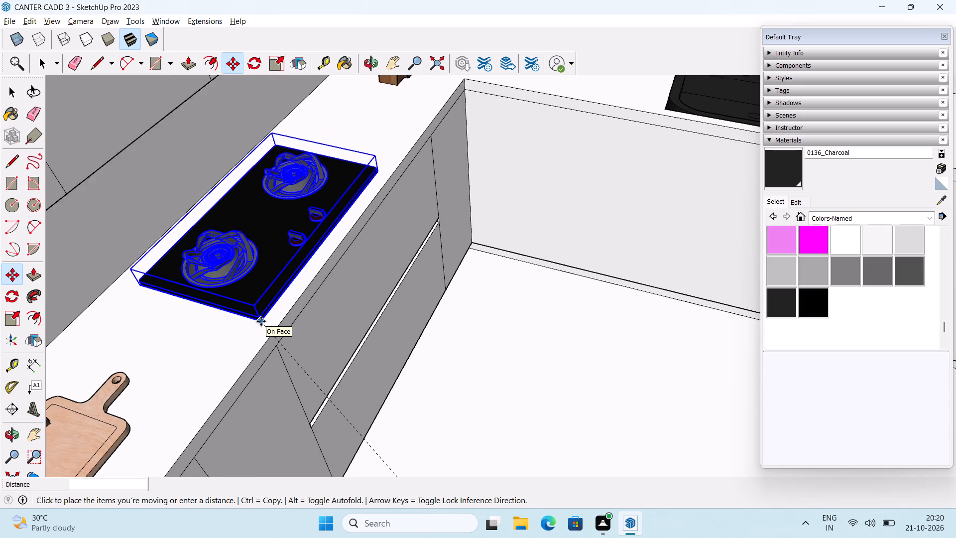
scroll(261, 321, "down", 2)
left_click(259, 323)
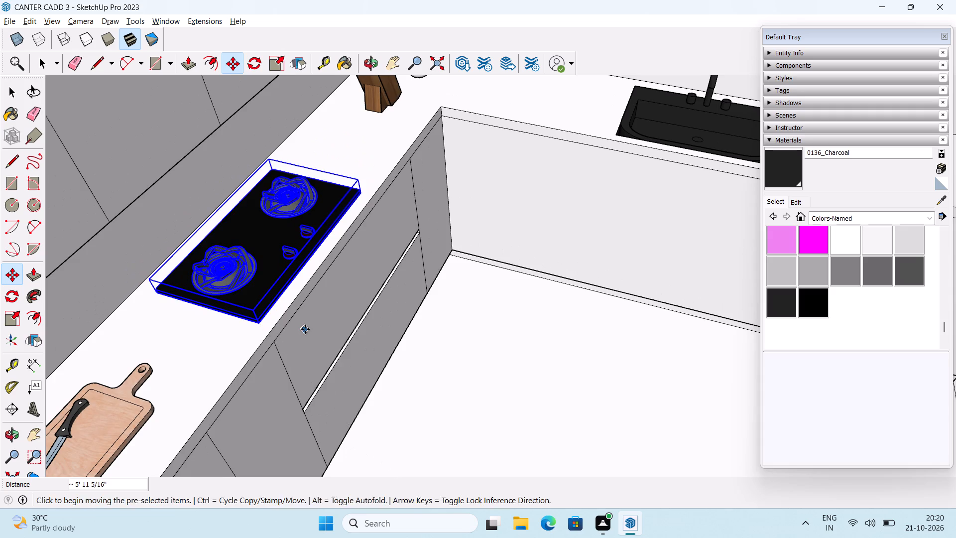
middle_click_drag(305, 329, 139, 243)
key("space")
scroll(377, 288, "down", 4)
left_click(417, 373)
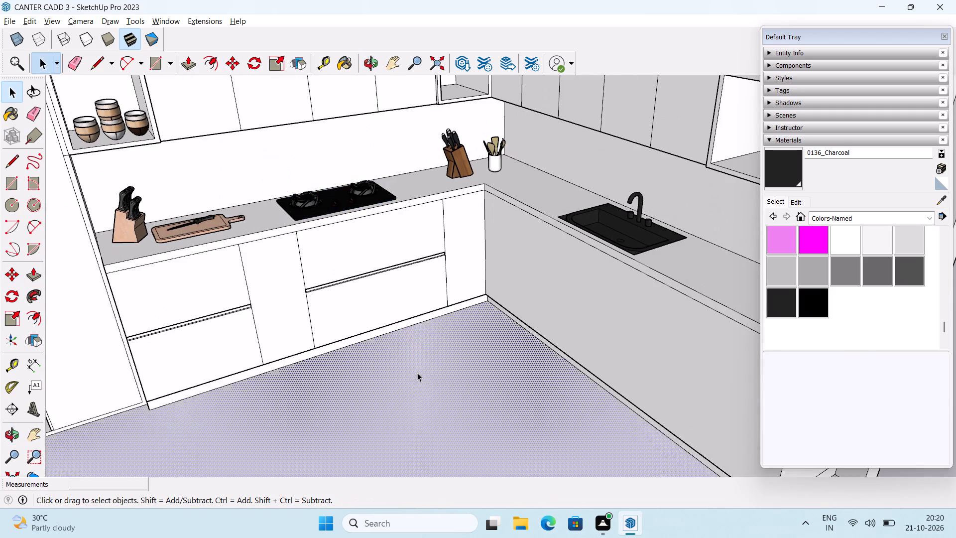
Examine the placed gas stove and the whole kitchen layout from several angles.
scroll(418, 371, "down", 3)
middle_click_drag(420, 351, 490, 389)
scroll(483, 389, "down", 2)
middle_click_drag(469, 387, 463, 390)
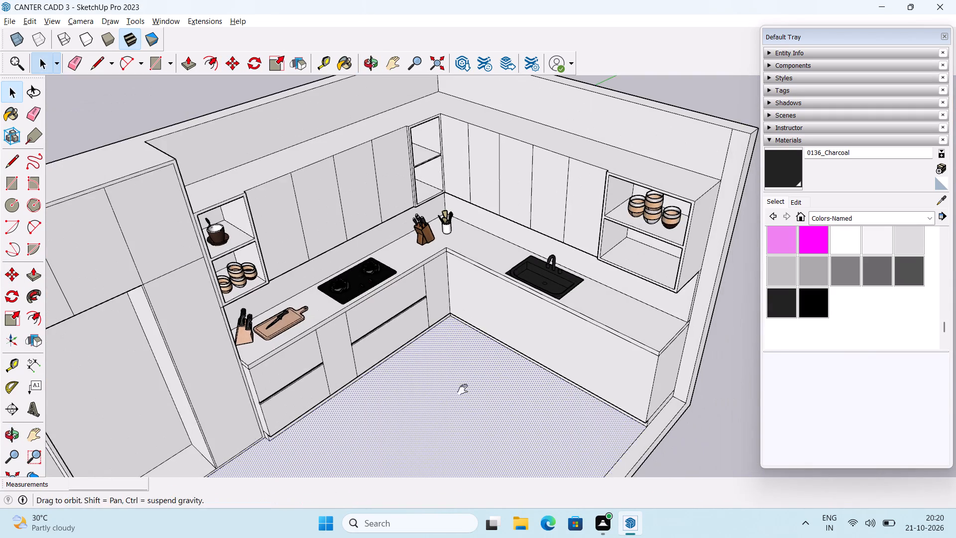
middle_click_drag(463, 390, 441, 407)
middle_click_drag(448, 407, 417, 338)
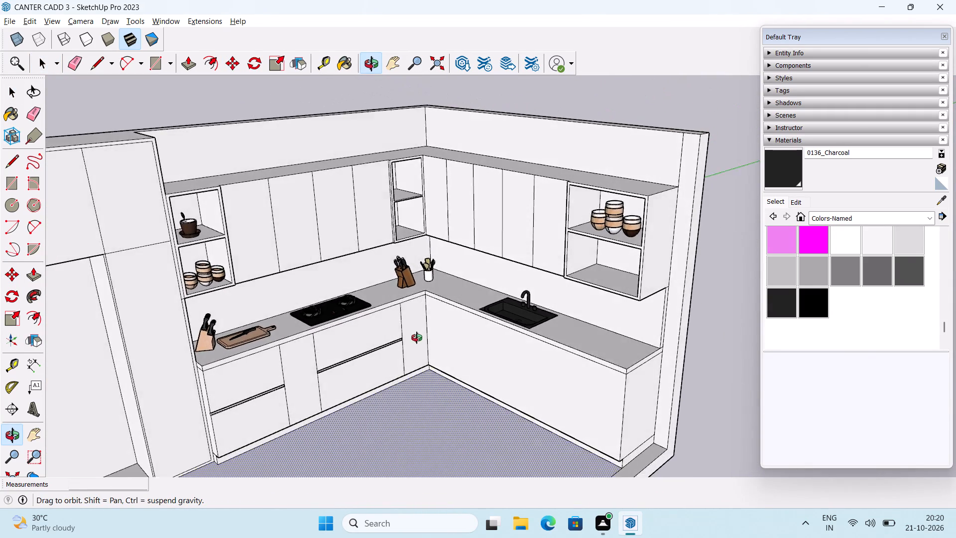
middle_click_drag(417, 338, 385, 372)
middle_click_drag(369, 383, 440, 321)
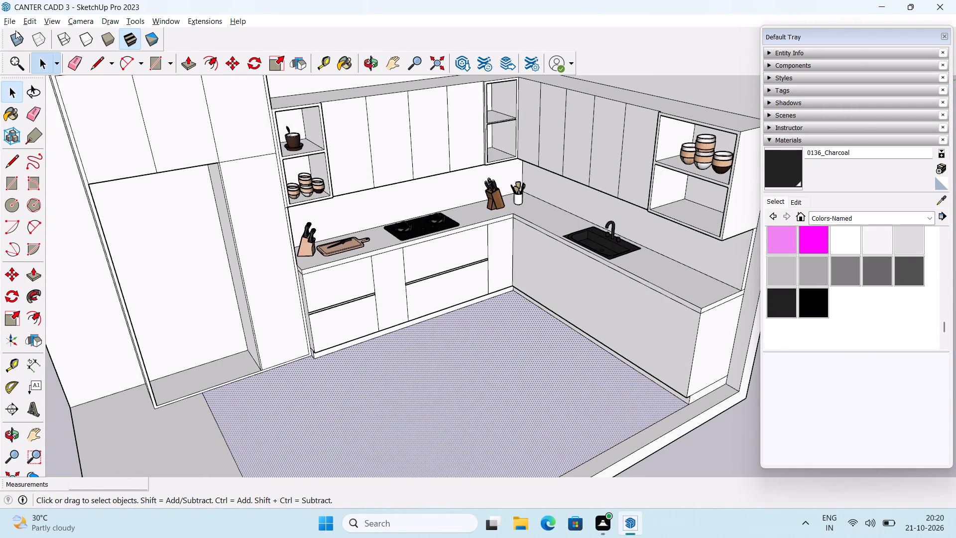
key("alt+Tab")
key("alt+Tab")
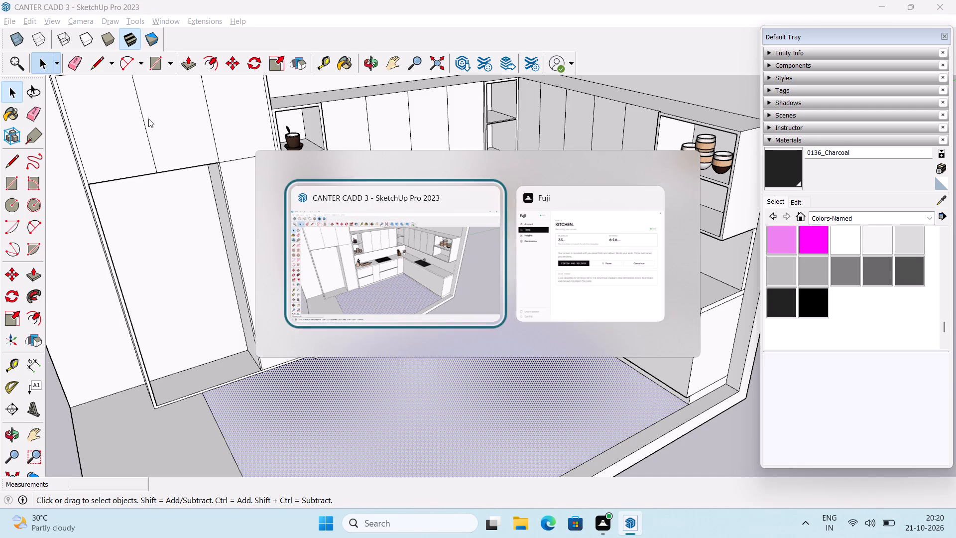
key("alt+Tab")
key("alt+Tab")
Import fridge.skp from the Downloads folder and place the fridge on the open kitchen floor.
left_click(5, 20)
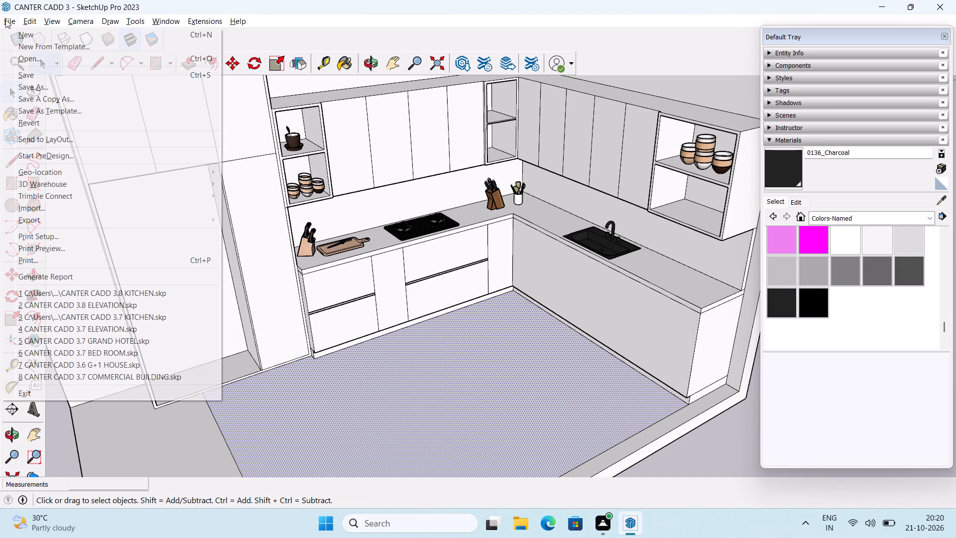
left_click(94, 209)
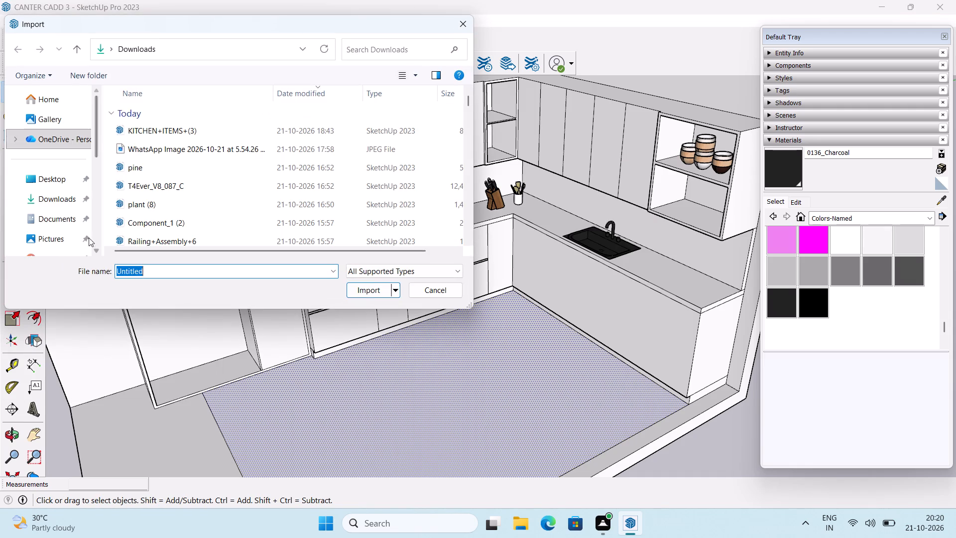
left_click(55, 200)
left_click(160, 270)
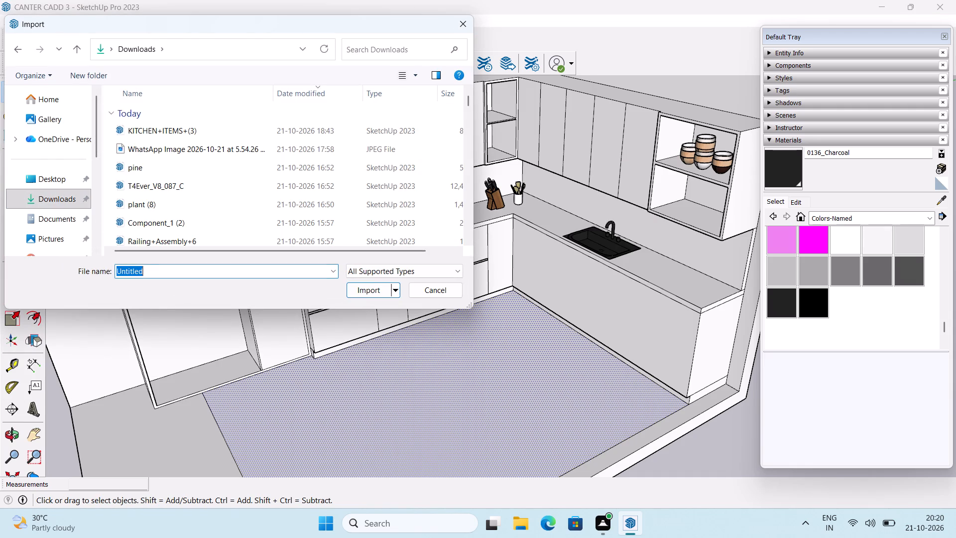
type("fr")
left_click(167, 281)
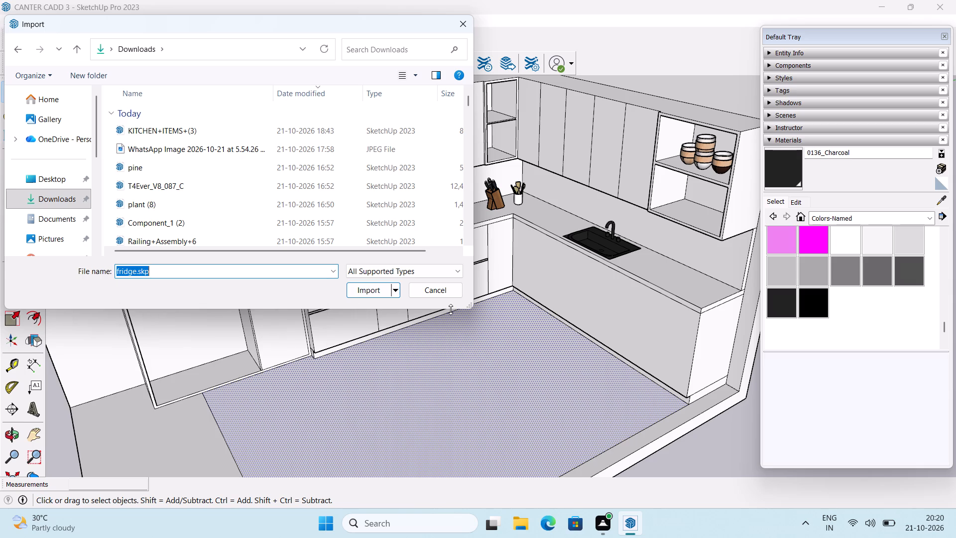
left_click(382, 288)
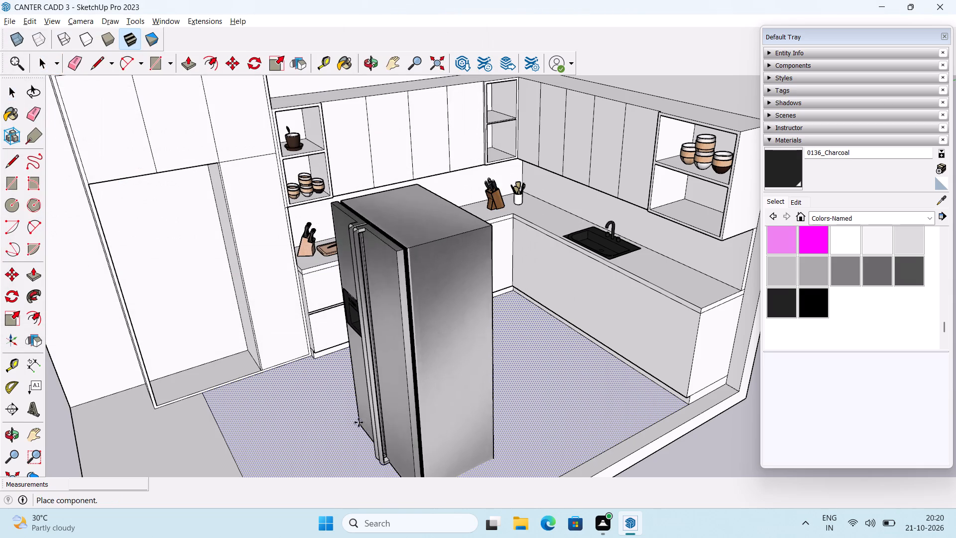
middle_click_drag(358, 422, 372, 329, "shift")
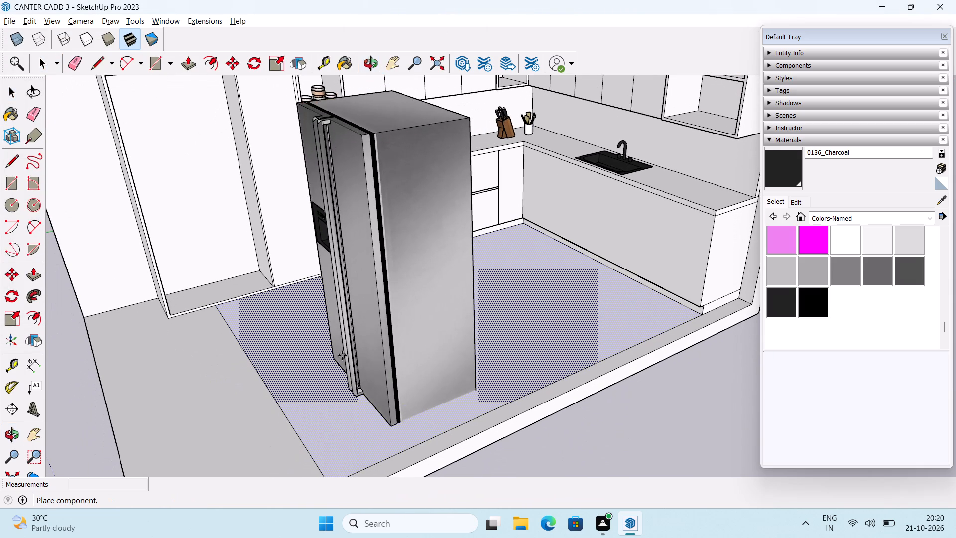
left_click(342, 355)
Scale the fridge down along the blue axis from its top face to reduce only its height.
middle_click_drag(372, 372, 424, 352)
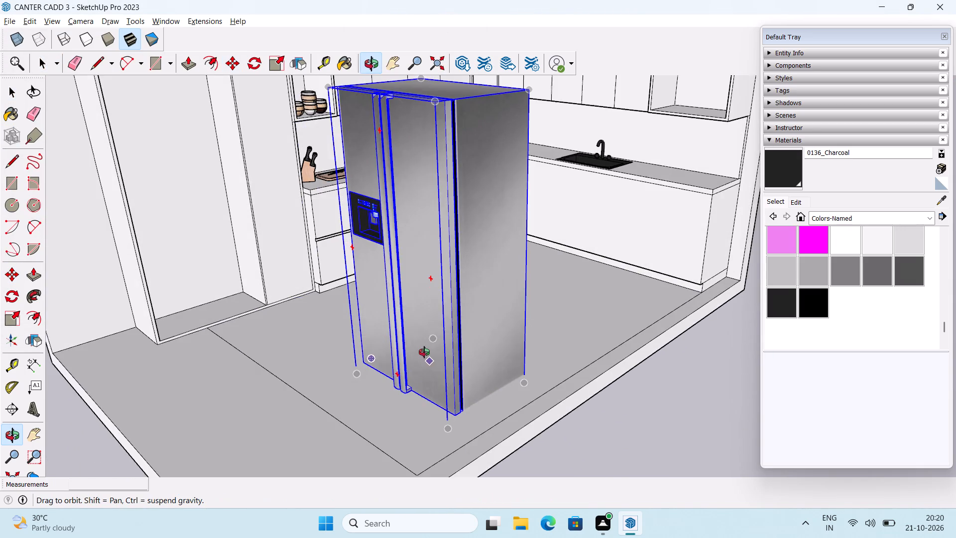
middle_click_drag(424, 352, 361, 368)
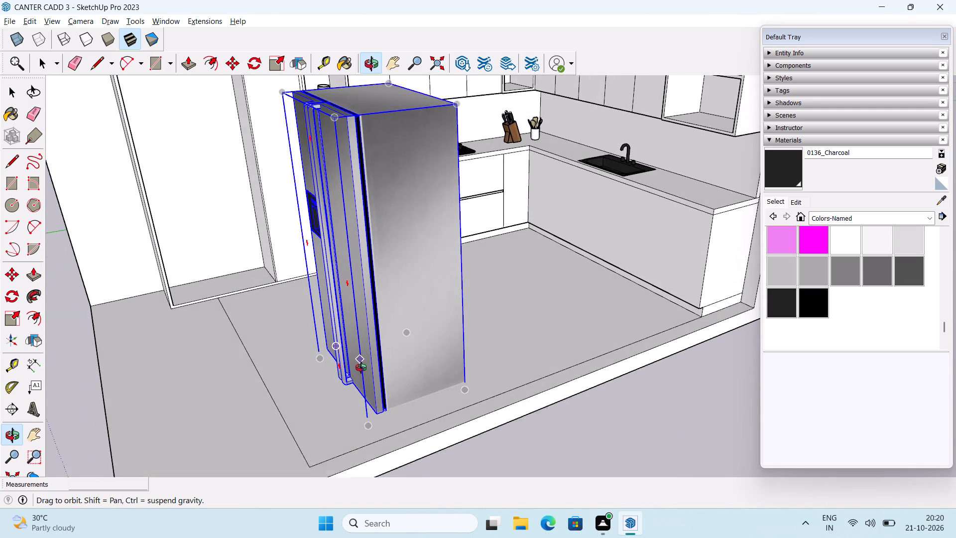
middle_click_drag(361, 368, 361, 370)
middle_click_drag(361, 370, 370, 318)
middle_click_drag(367, 318, 356, 319)
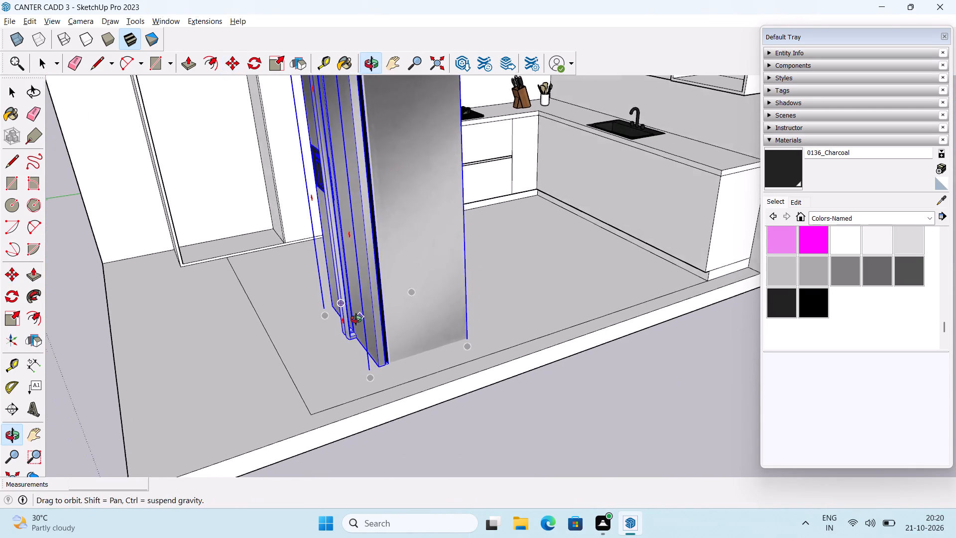
middle_click_drag(356, 319, 356, 319)
middle_click_drag(111, 294, 117, 293)
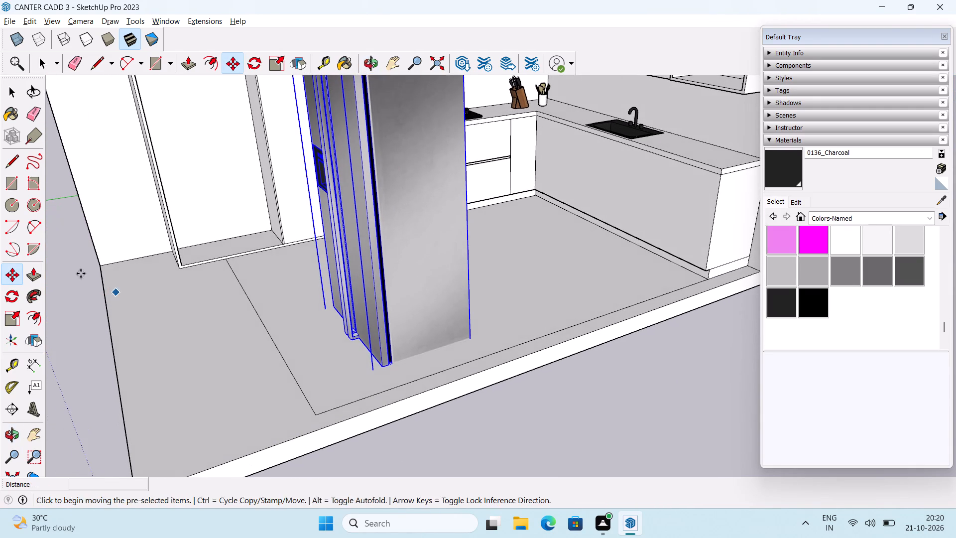
left_click(15, 322)
scroll(97, 284, "down", 4)
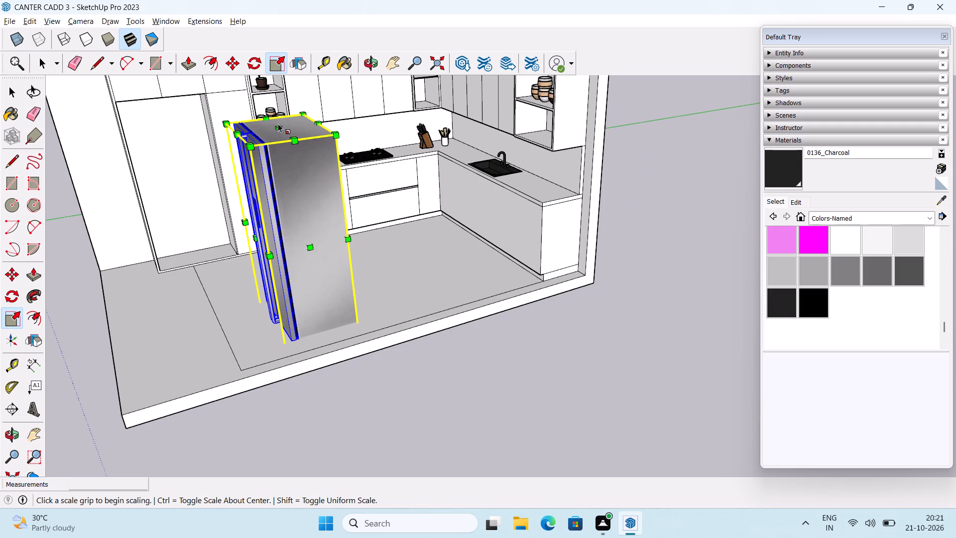
left_click_drag(278, 131, 290, 172)
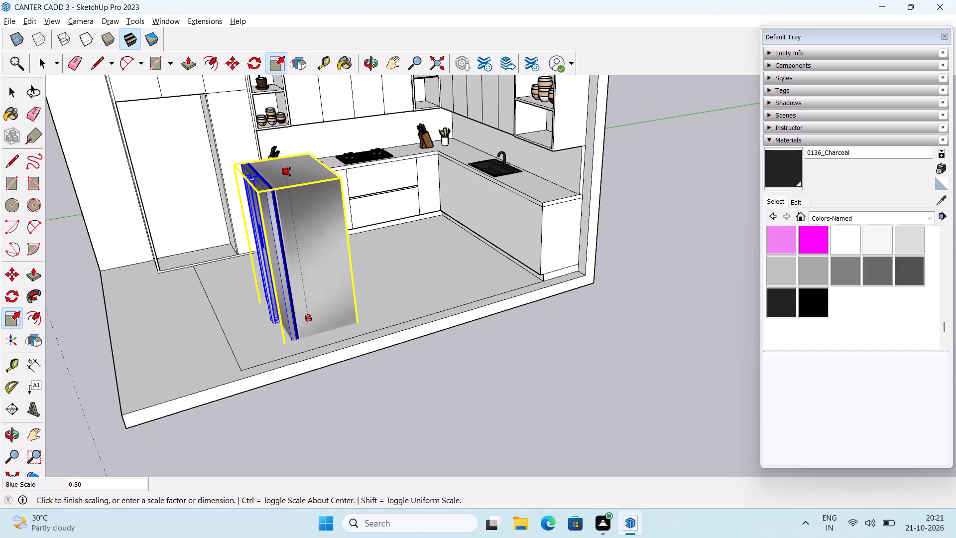
left_click_drag(290, 172, 292, 183)
middle_click_drag(277, 266, 382, 234)
key("space")
Move the fridge by its top corner about 10' so that its base clears the kitchen floor.
middle_click_drag(336, 342, 335, 282)
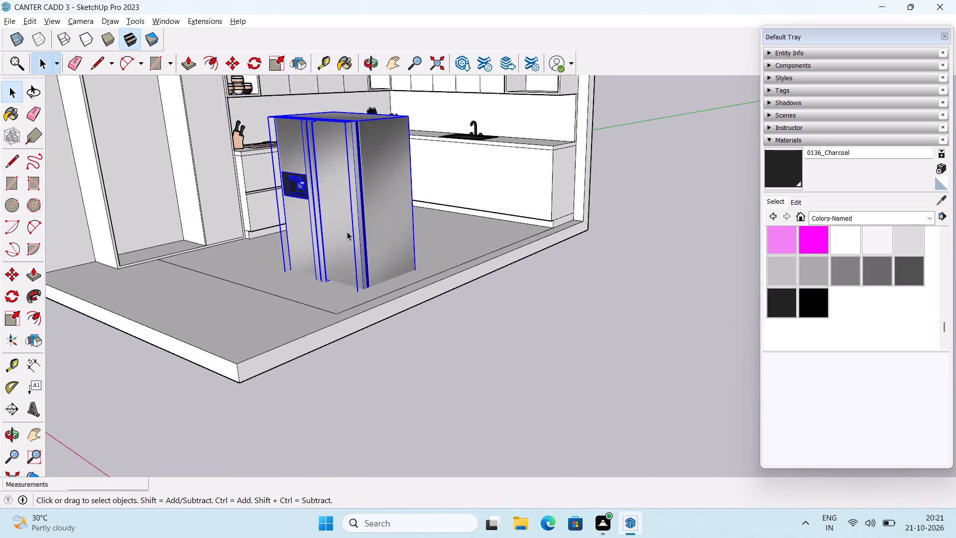
middle_click_drag(347, 232, 265, 276)
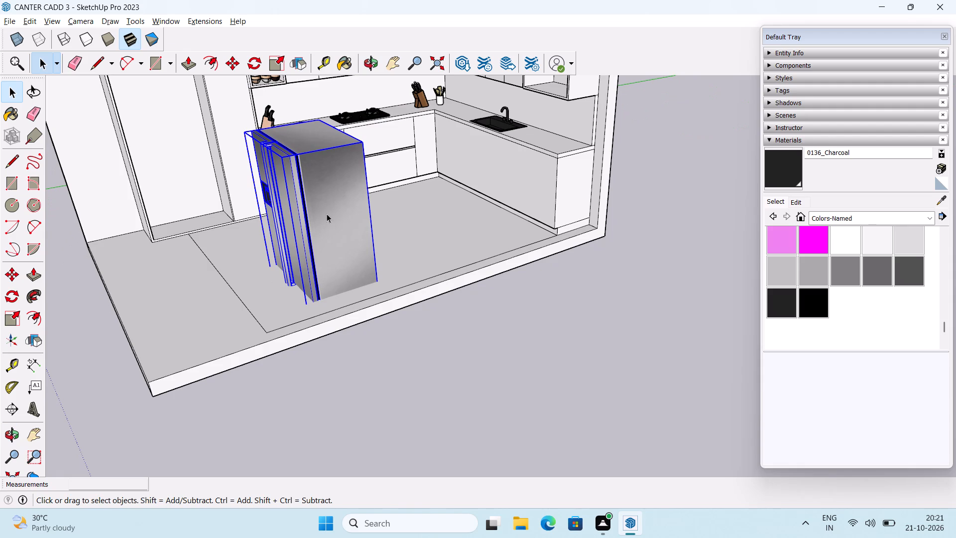
key("m")
left_click(363, 143)
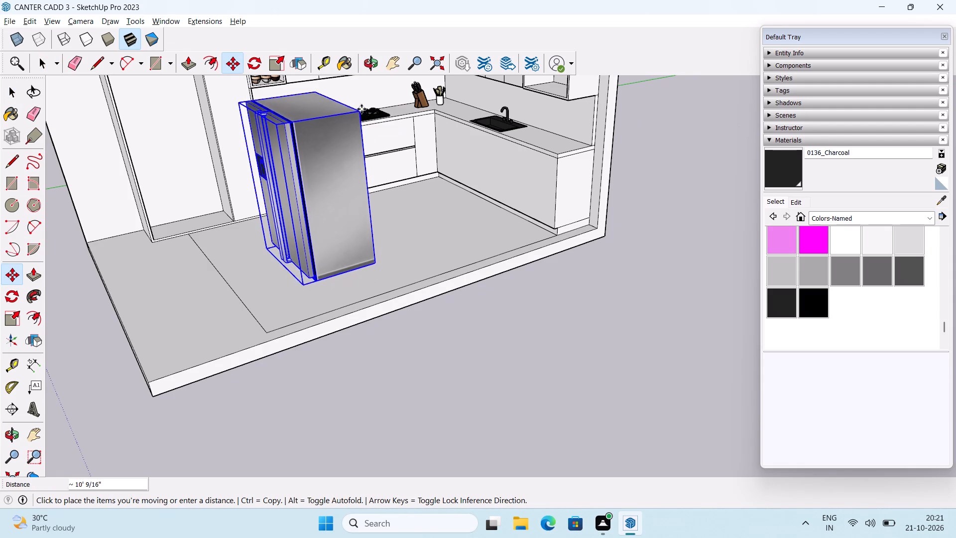
left_click(361, 108)
Move the fridge by its bottom corner about 4' 6" to set its base on the kitchen floor.
middle_click_drag(292, 276, 293, 175)
scroll(304, 230, "up", 2)
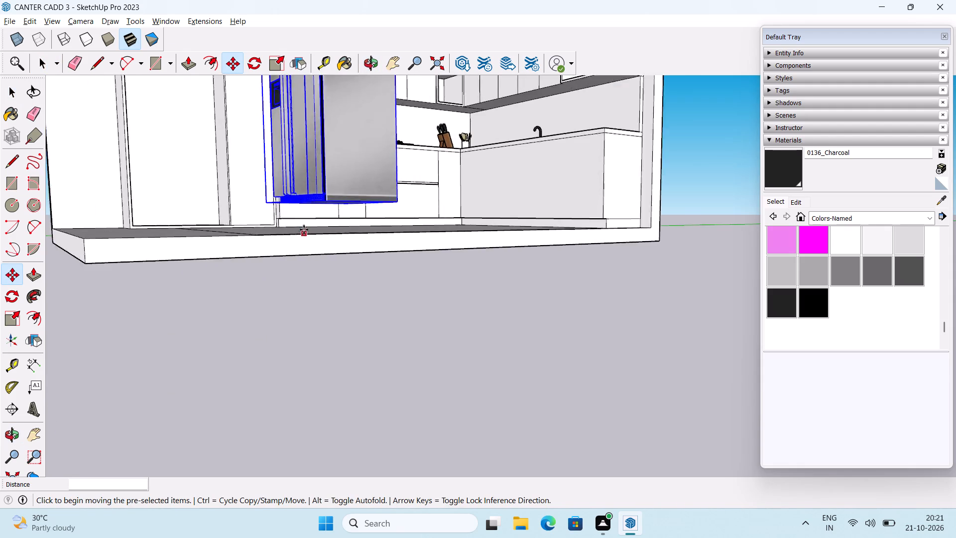
scroll(304, 230, "up", 8)
middle_click_drag(309, 214, 332, 233)
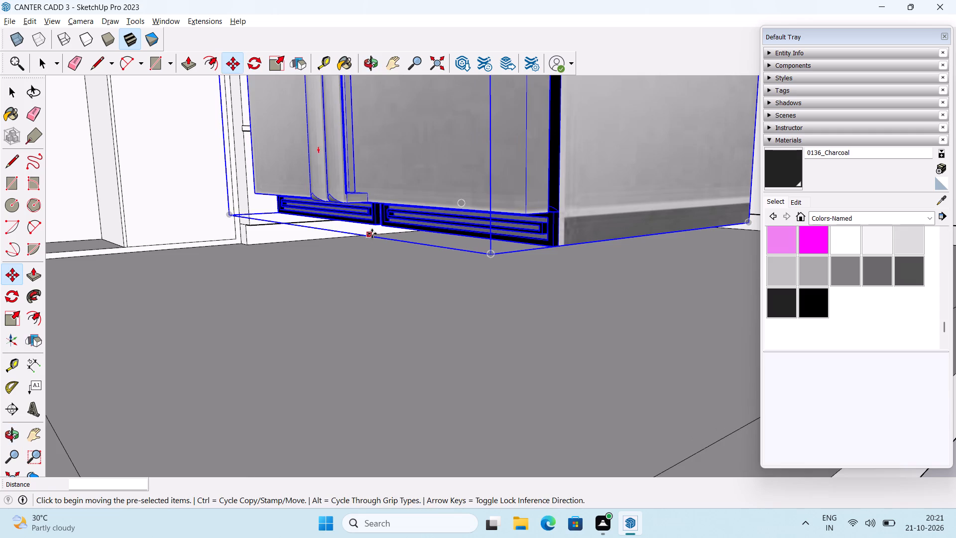
scroll(372, 234, "down", 2)
middle_click_drag(375, 233, 341, 218)
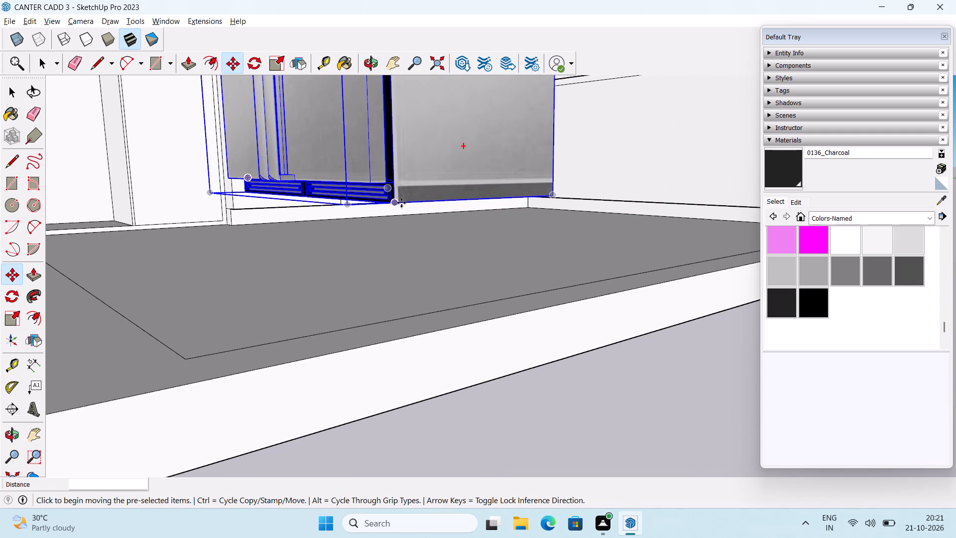
left_click(401, 203)
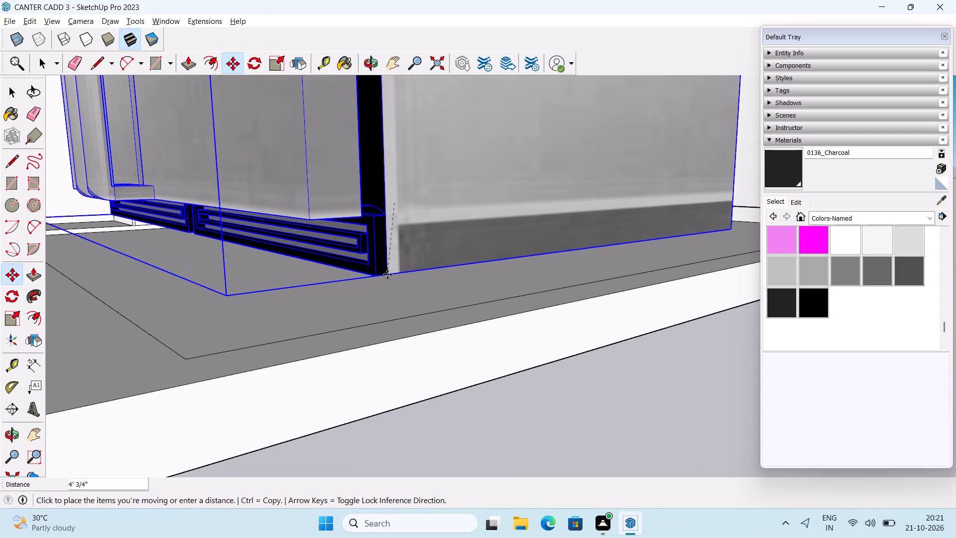
scroll(387, 274, "down", 1)
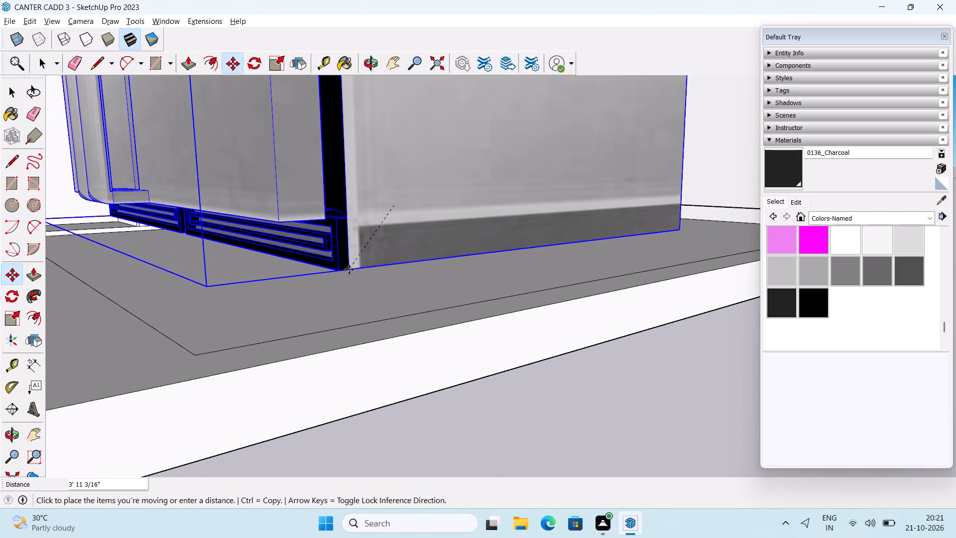
middle_click_drag(349, 262, 381, 224)
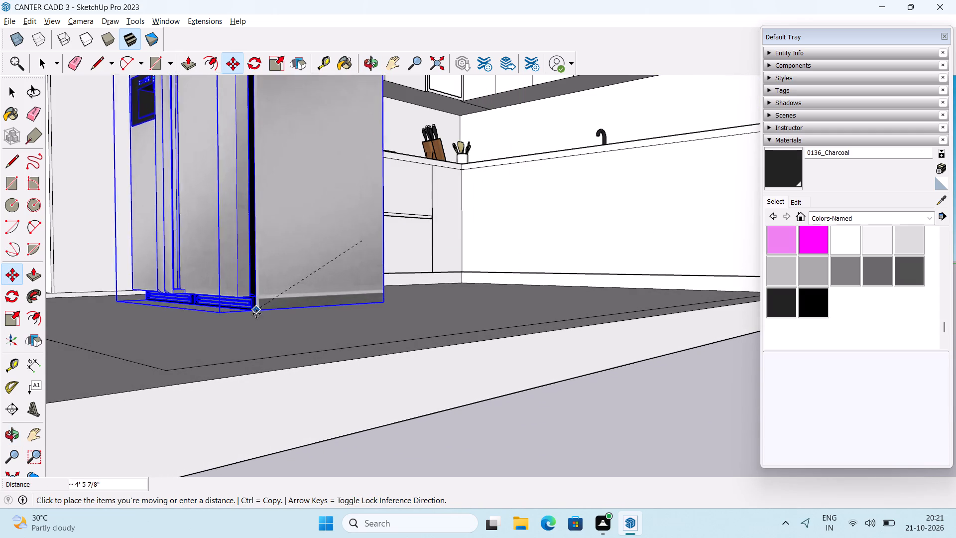
left_click(262, 321)
middle_click_drag(257, 324, 260, 334)
scroll(260, 329, "down", 1)
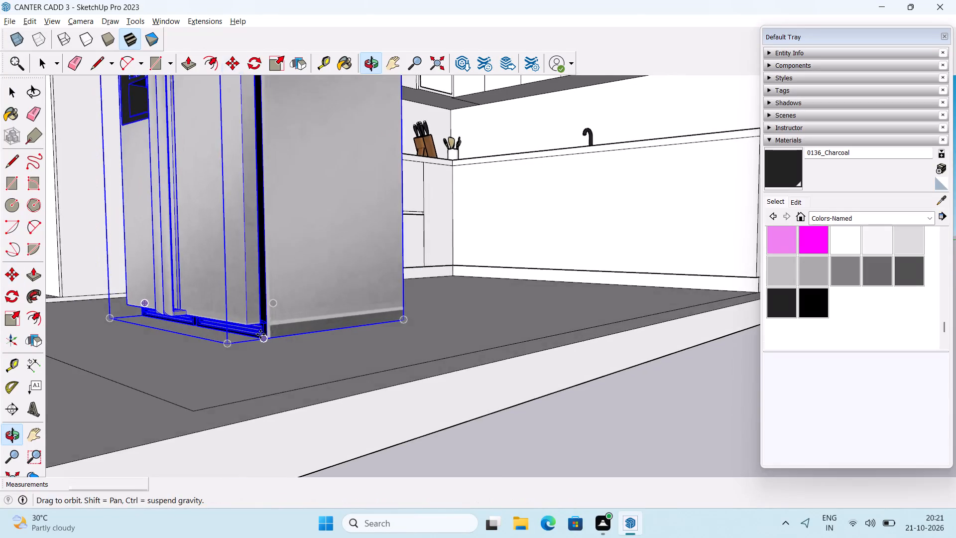
scroll(260, 331, "down", 13)
key("space")
Rotate the fridge 90 degrees in the floor plane about its bottom corner so its doors face the open side.
middle_click_drag(96, 326, 59, 362)
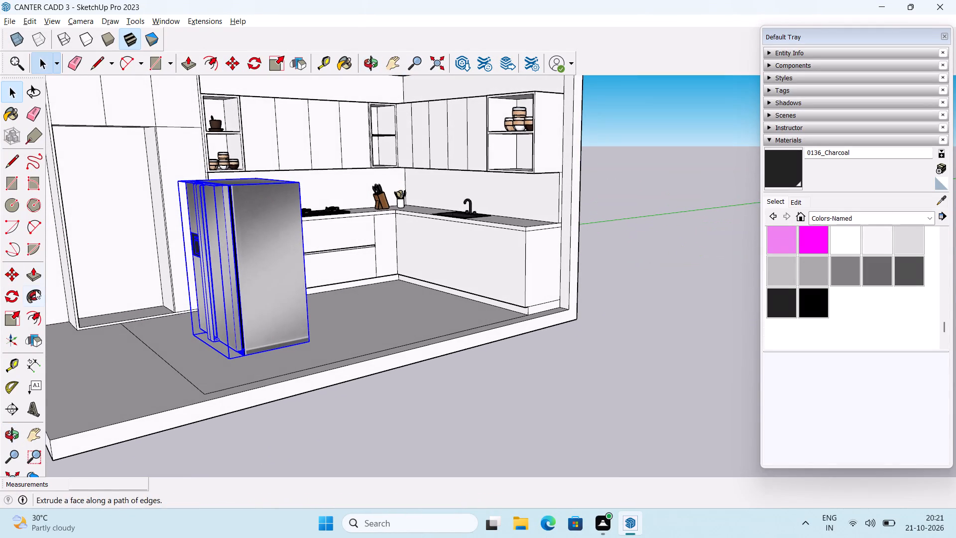
left_click(14, 296)
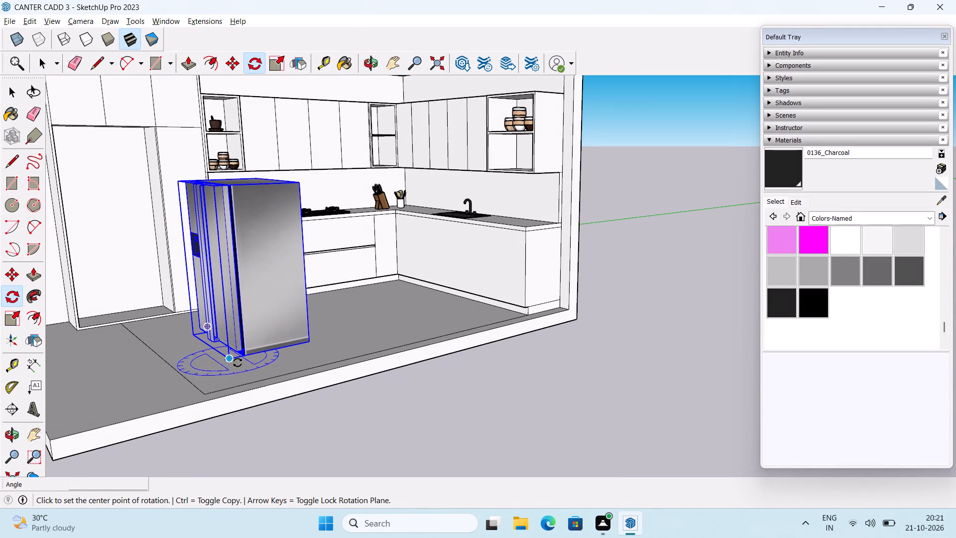
left_click(244, 362)
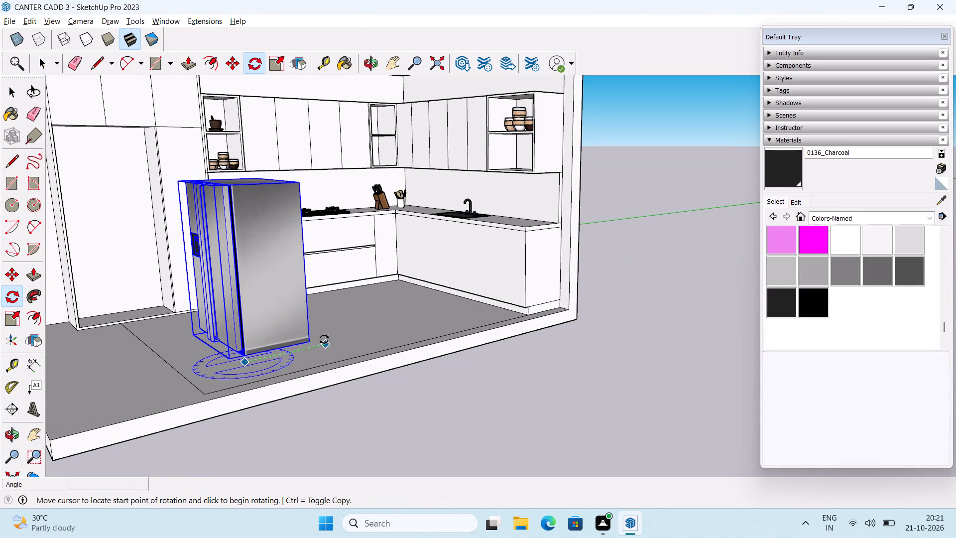
left_click(324, 339)
type("90")
key("Return")
key("space")
Scale the fridge down along the red axis from its side face to narrow it.
scroll(336, 262, "down", 2)
middle_click_drag(209, 338, 230, 329, "shift")
left_click(15, 325)
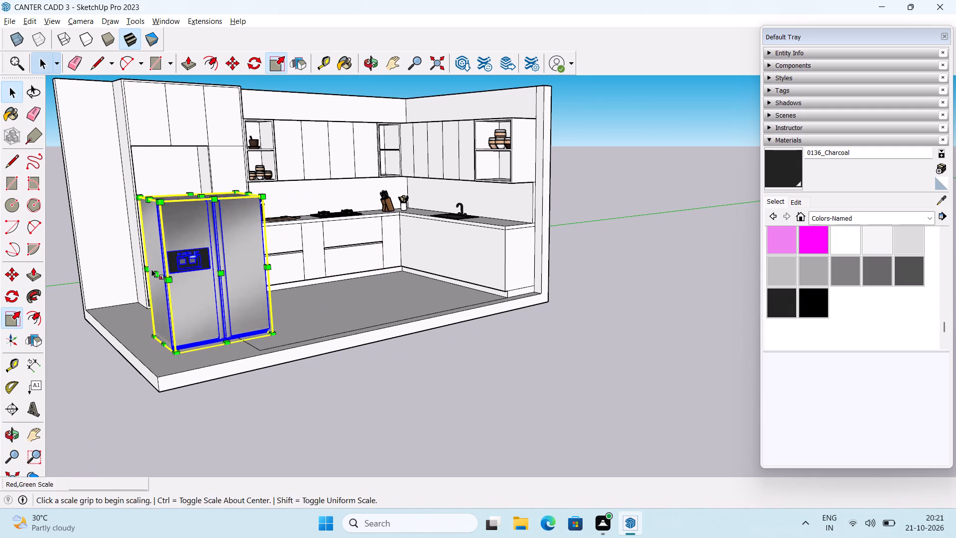
middle_click_drag(179, 262, 194, 294)
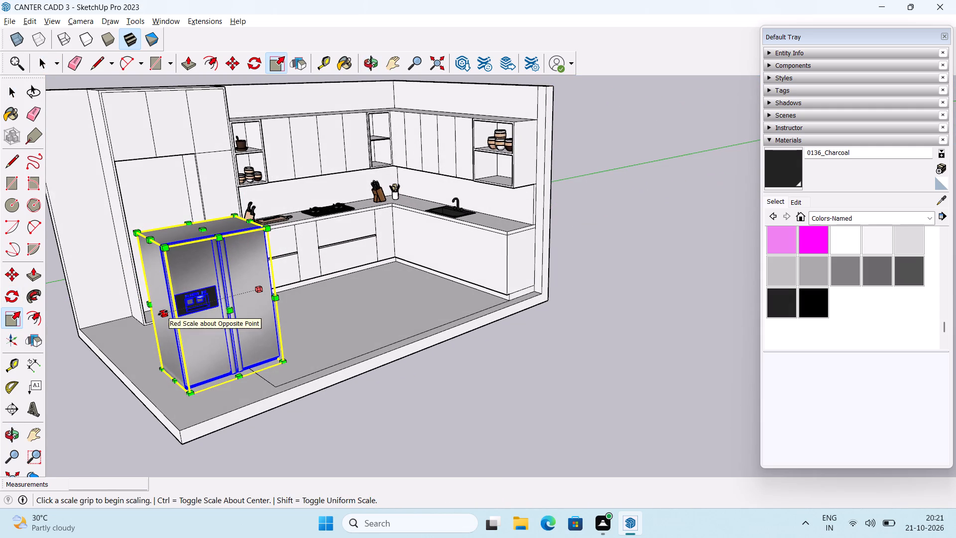
left_click_drag(163, 313, 191, 302)
Scale the fridge down along the green axis from its door face to reduce its depth.
middle_click_drag(189, 299, 262, 308)
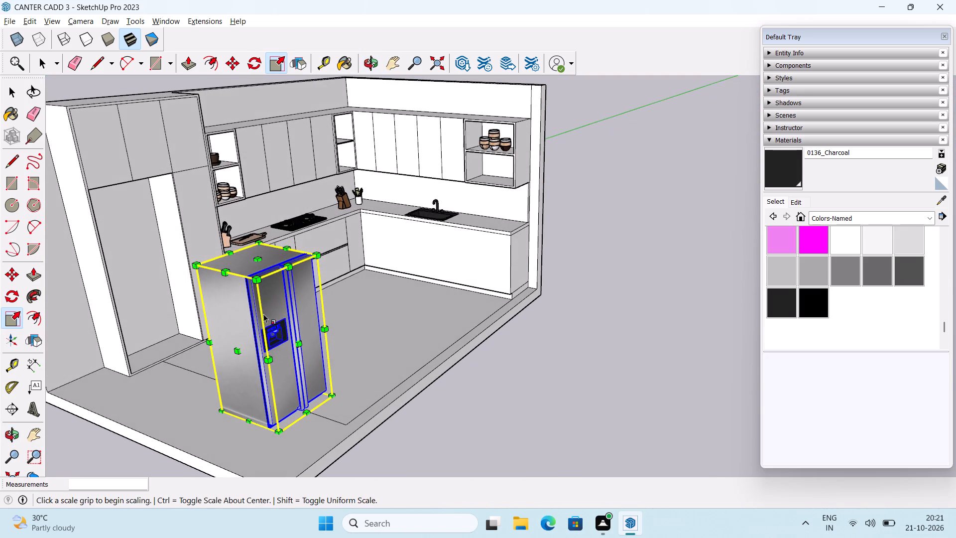
middle_click_drag(254, 335, 313, 348)
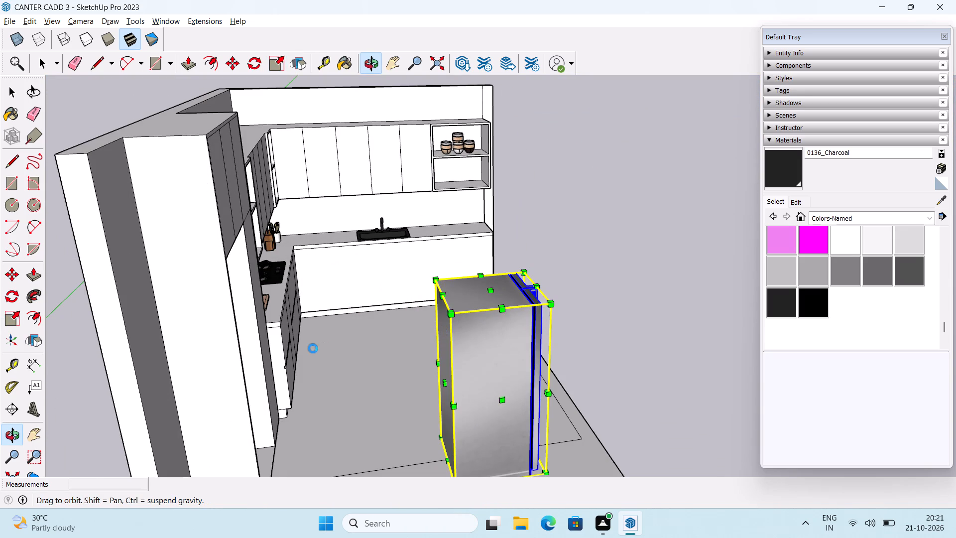
middle_click_drag(313, 348, 252, 356)
left_click_drag(297, 337, 274, 322)
middle_click_drag(178, 337, 172, 335)
key("space")
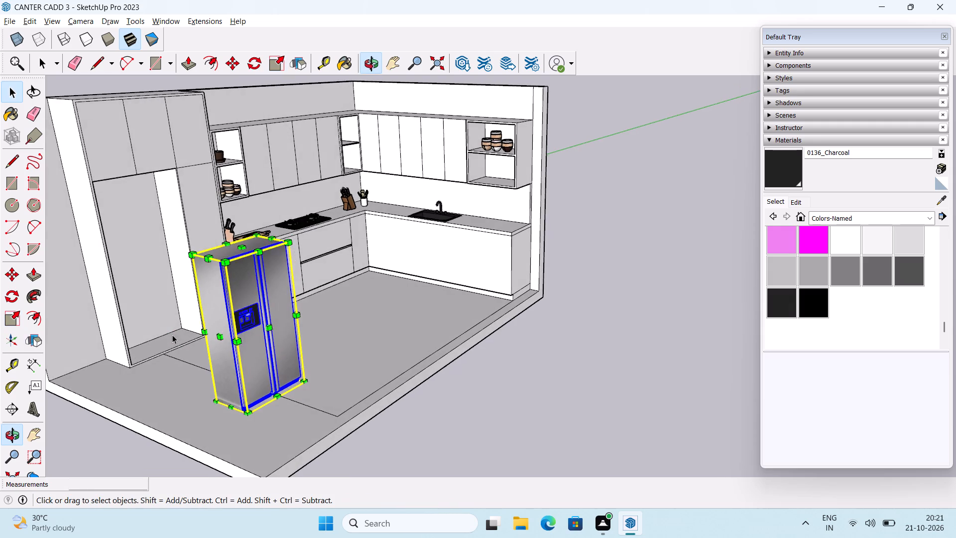
Push the base face of the tall unit's open recess down flush with the kitchen floor.
scroll(171, 341, "up", 5)
middle_click_drag(179, 347, 181, 354)
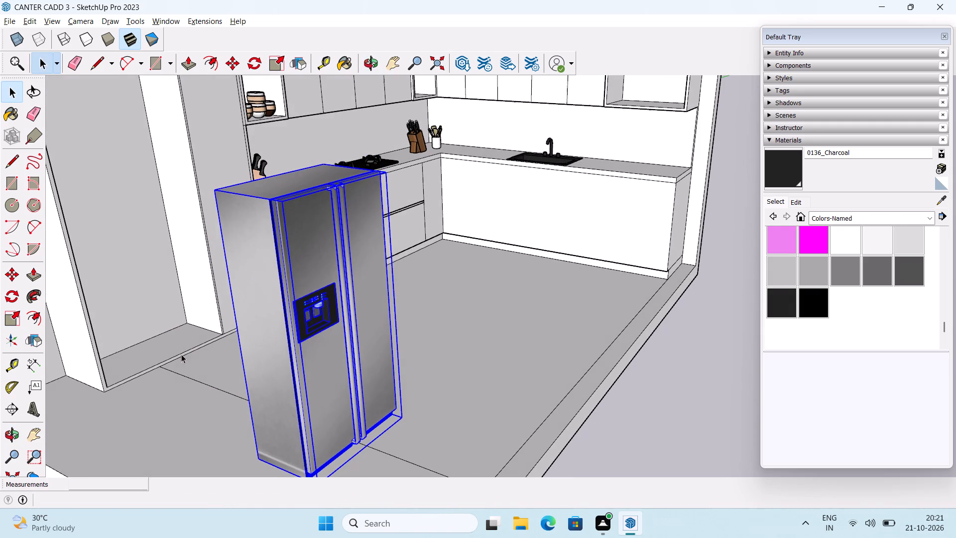
key("p")
left_click(144, 347)
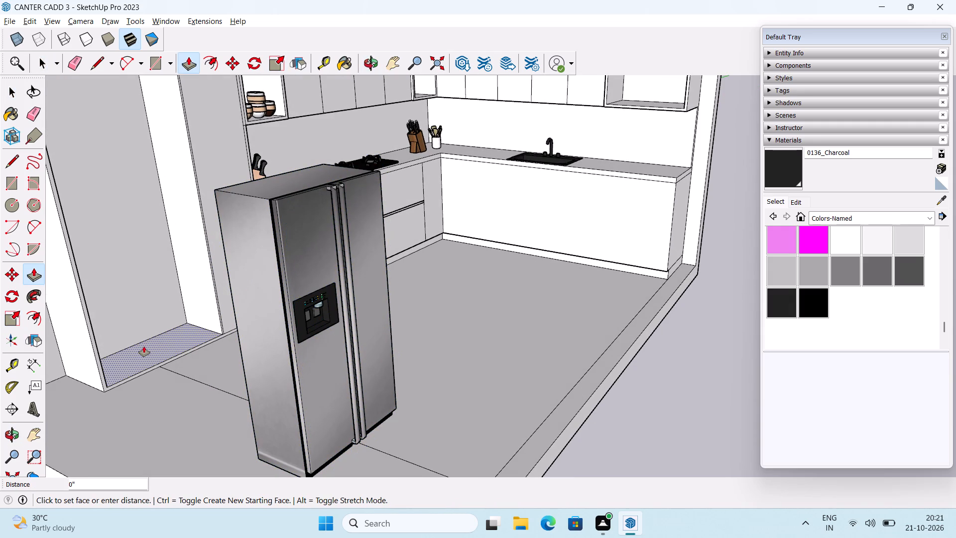
left_click(148, 368)
scroll(156, 368, "down", 3)
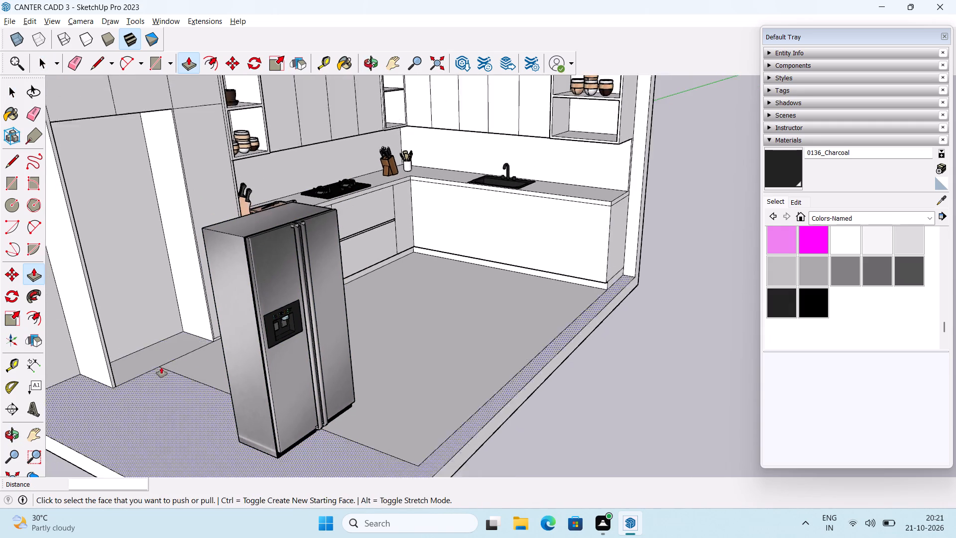
middle_click_drag(169, 366, 96, 365)
middle_click_drag(148, 347, 165, 325)
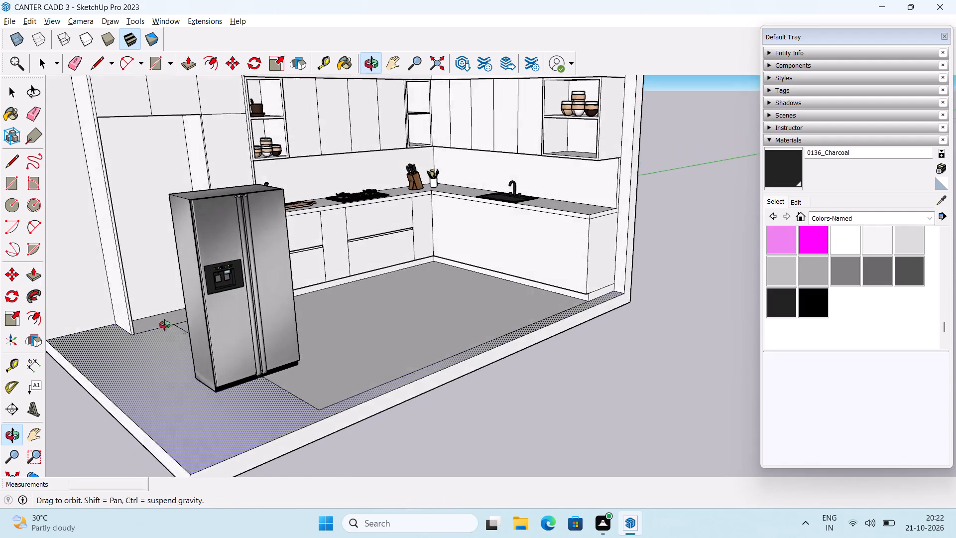
middle_click_drag(165, 325, 187, 355)
middle_click_drag(200, 391, 255, 365)
key("space")
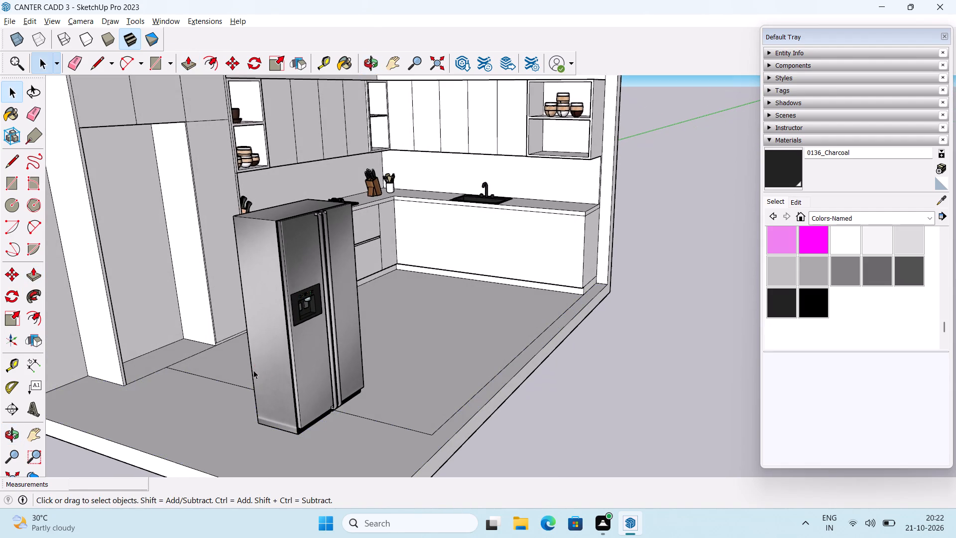
Move the fridge by its bottom front corner about 6' 5" into the tall unit's recess, against the recess's front corner.
middle_click_drag(252, 400, 271, 341)
middle_click_drag(230, 420, 268, 429)
left_click(313, 332)
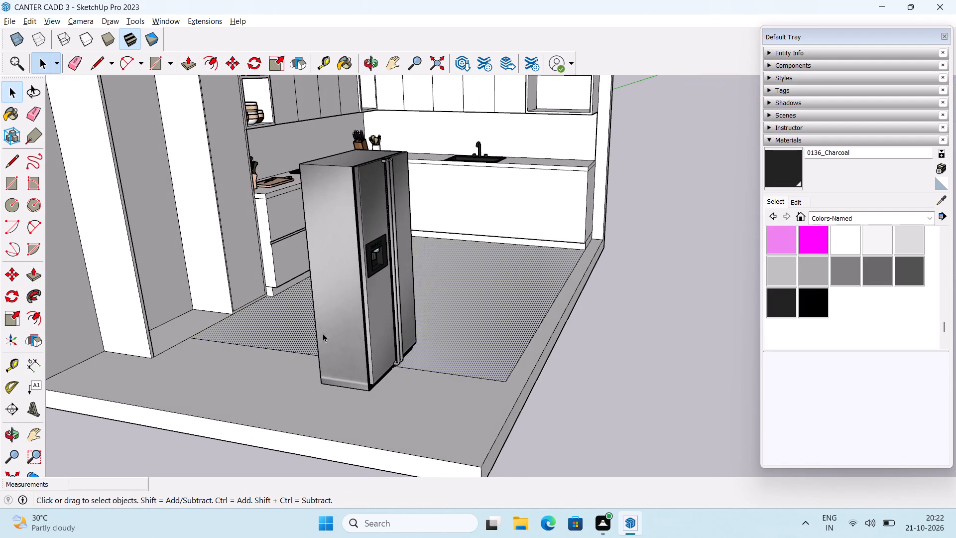
left_click(330, 364)
key("m")
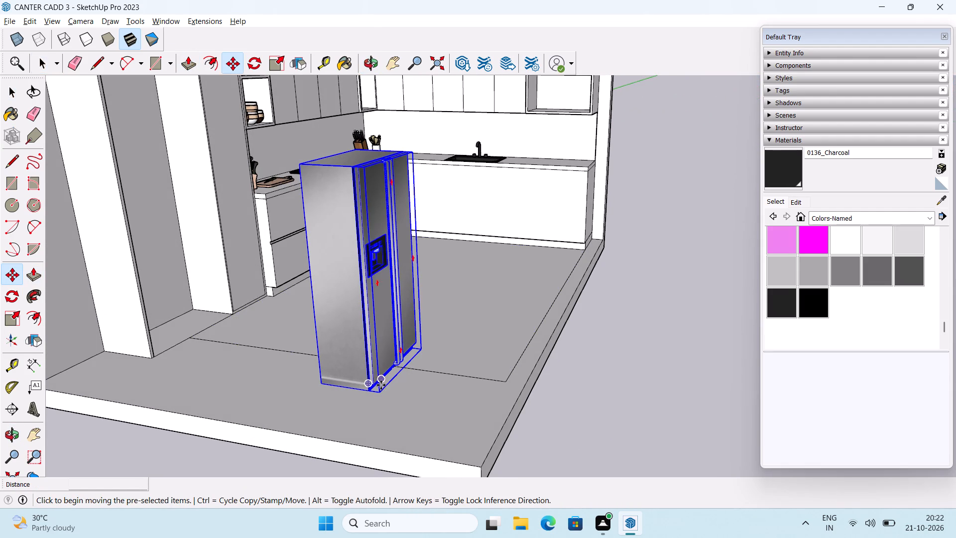
scroll(381, 388, "up", 13)
middle_click_drag(361, 393, 362, 360)
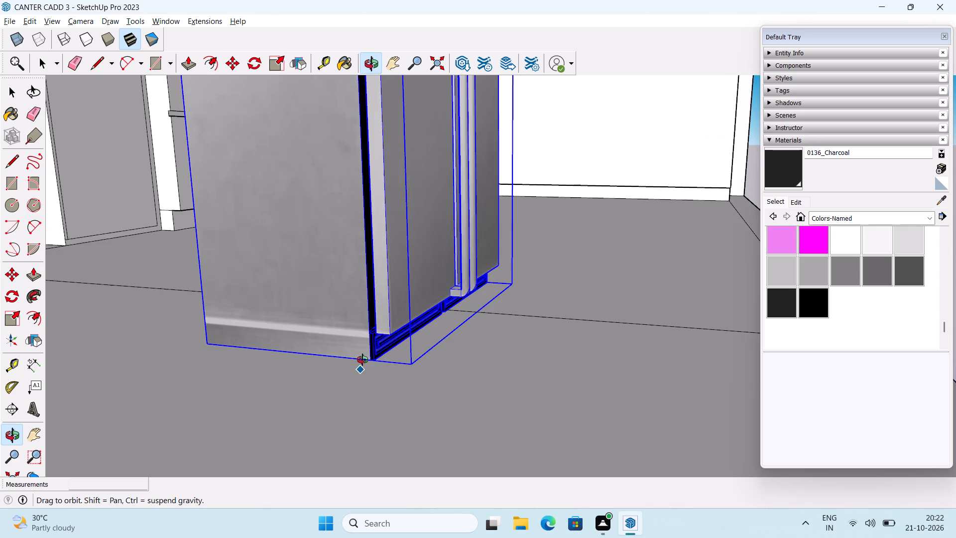
middle_click_drag(362, 360, 362, 361)
scroll(362, 365, "up", 3)
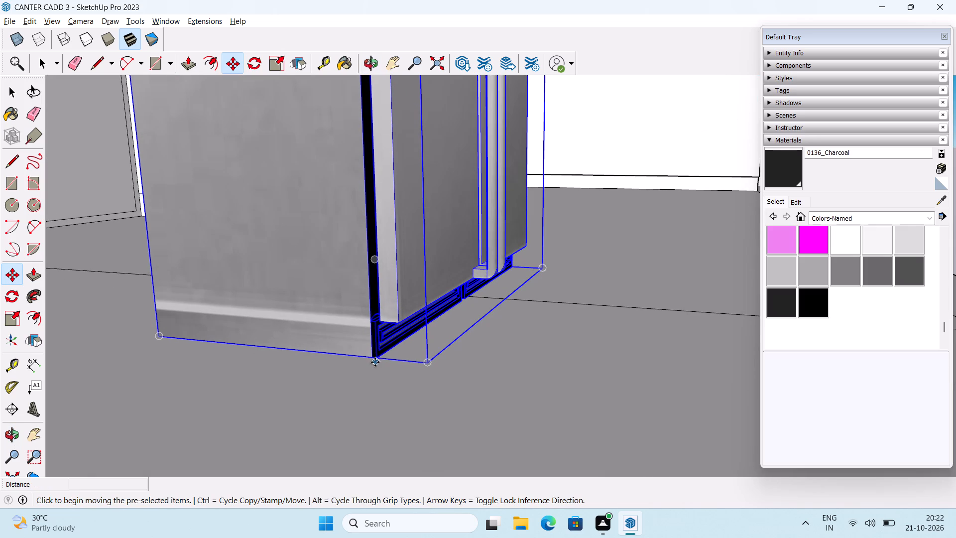
left_click(372, 358)
scroll(230, 311, "down", 6)
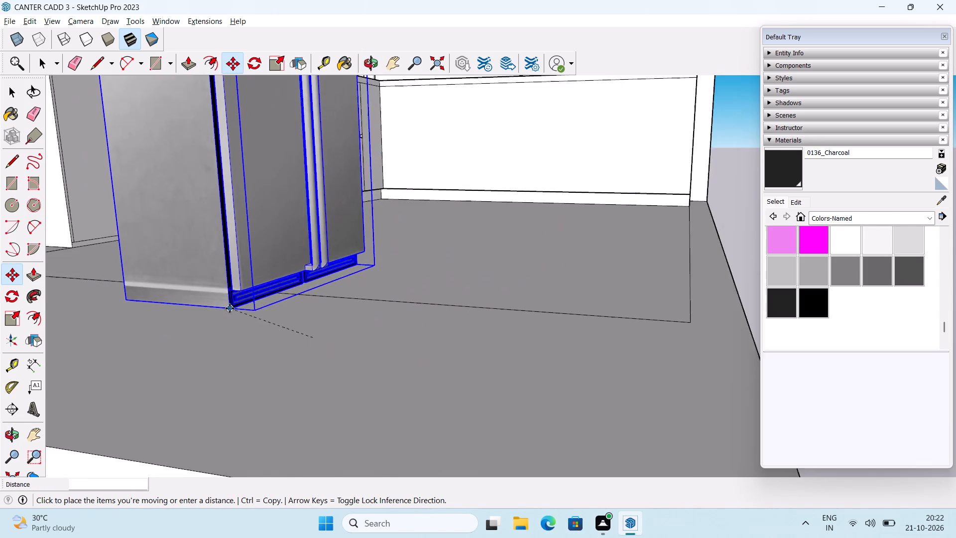
middle_click_drag(224, 272, 469, 342, "shift")
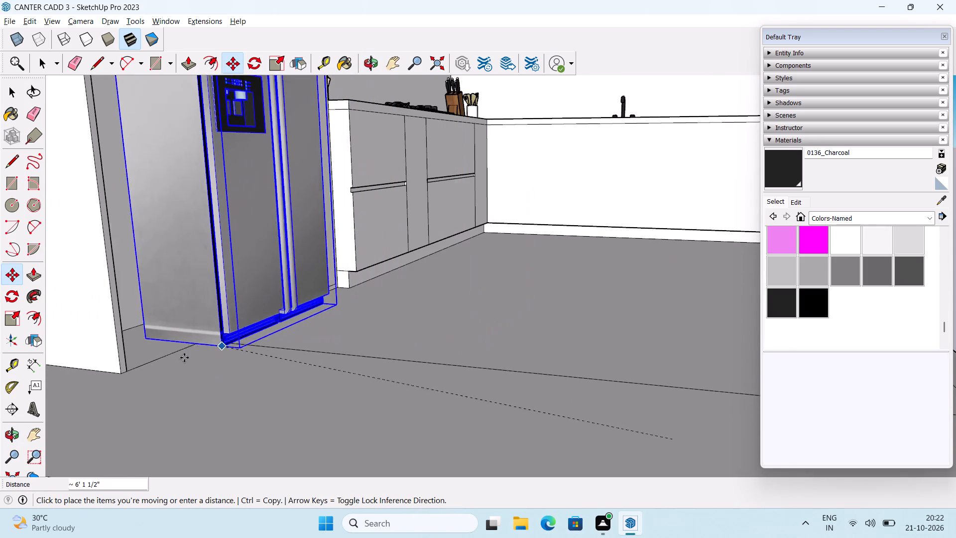
left_click(131, 370)
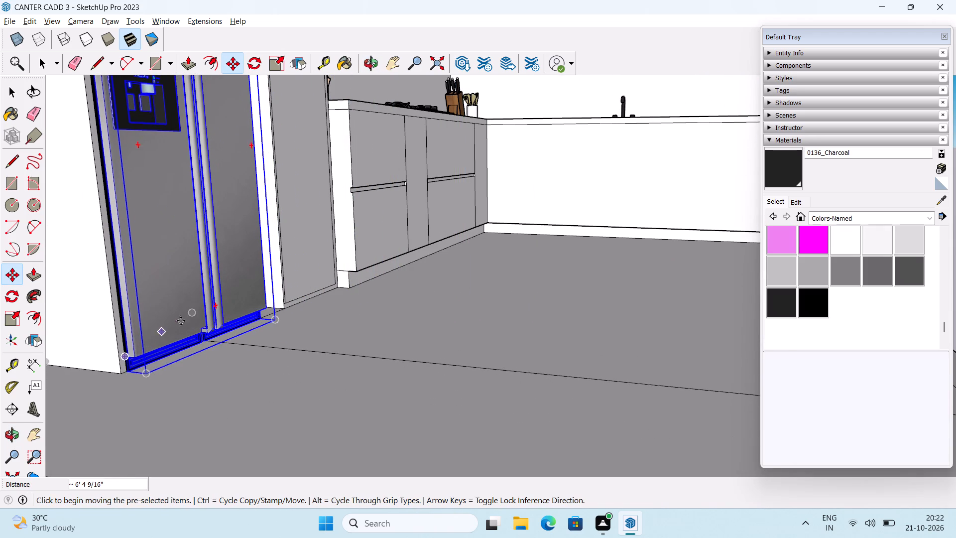
Scale the fridge up along the blue axis from its top face to reach the top of the recess.
scroll(184, 322, "down", 9)
middle_click_drag(237, 324, 50, 339)
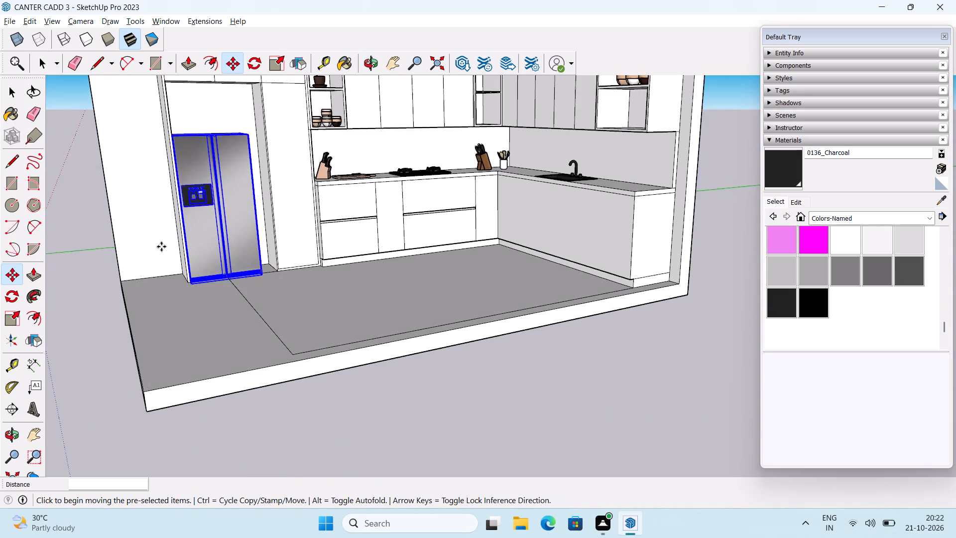
scroll(183, 253, "down", 2)
middle_click_drag(293, 250, 304, 369, "shift")
middle_click_drag(292, 350, 253, 397)
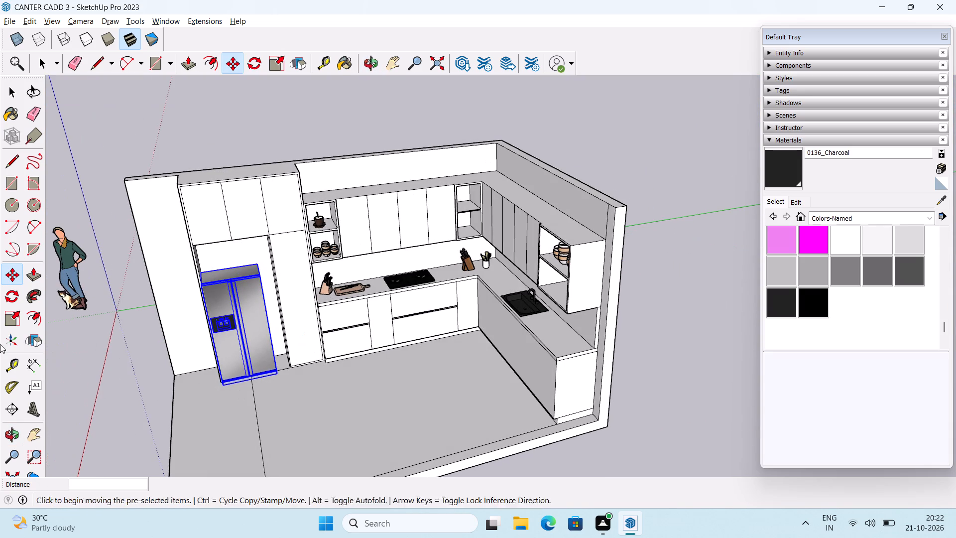
left_click(12, 311)
scroll(167, 325, "up", 5)
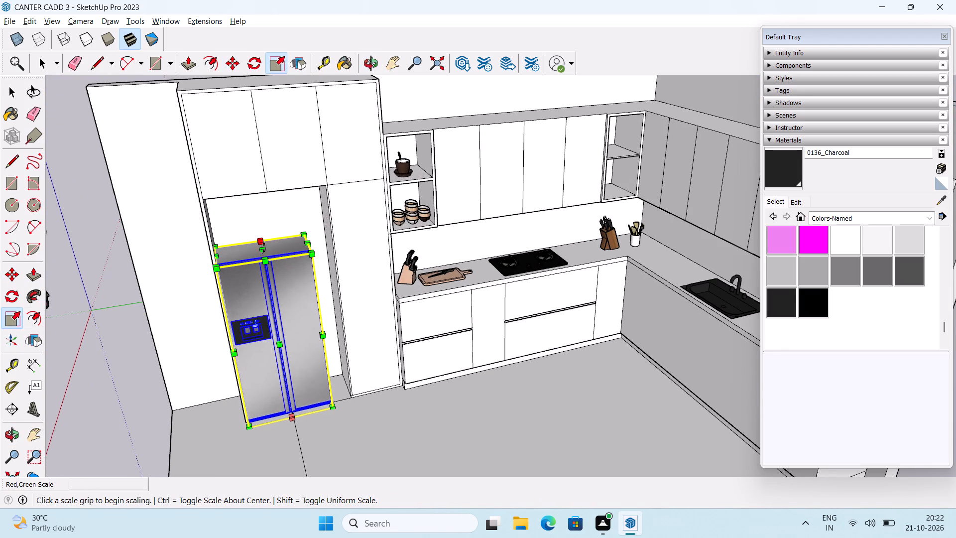
left_click_drag(261, 251, 257, 195)
Scale the fridge along the red axis by about 1.27 to fill the recess width up to its opposite side panel.
middle_click_drag(326, 284, 268, 280)
scroll(327, 294, "up", 3)
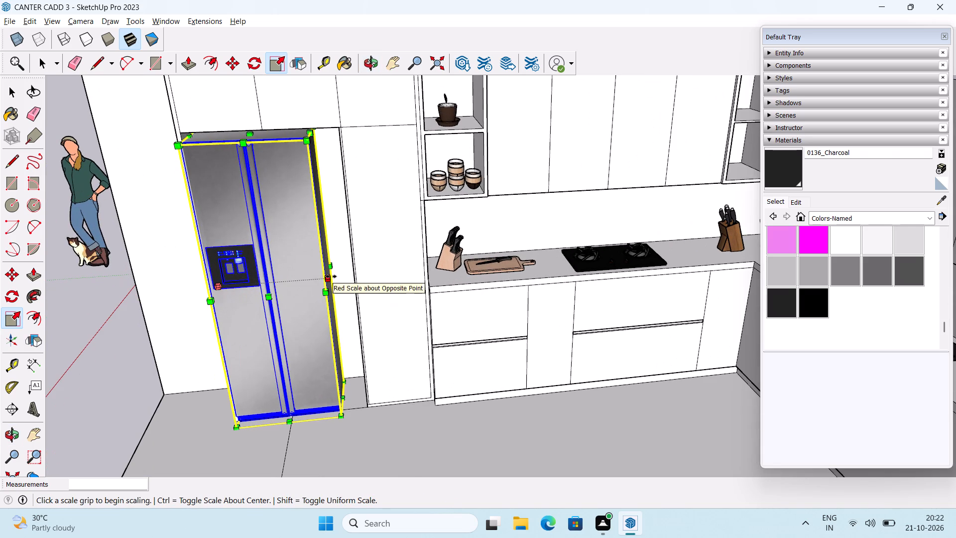
left_click_drag(331, 276, 358, 276)
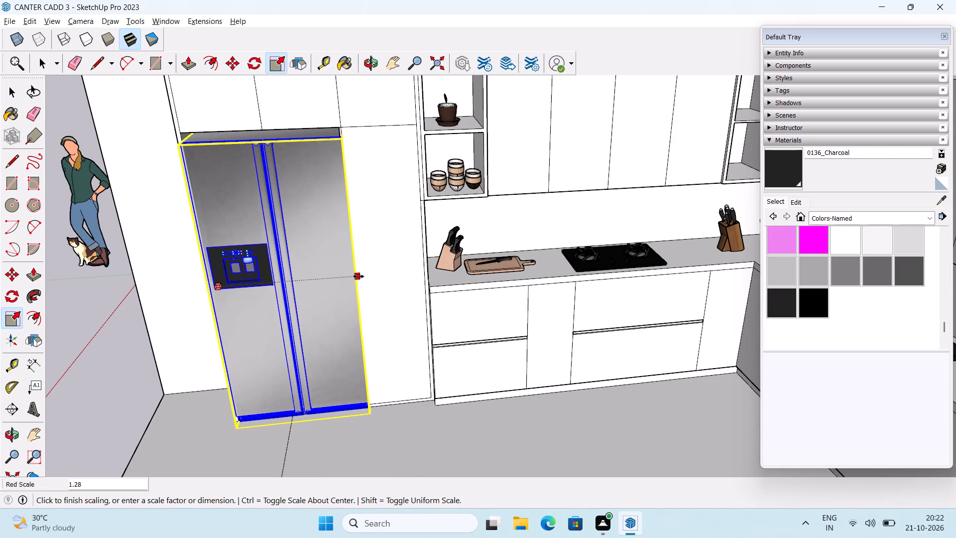
left_click_drag(358, 276, 336, 146)
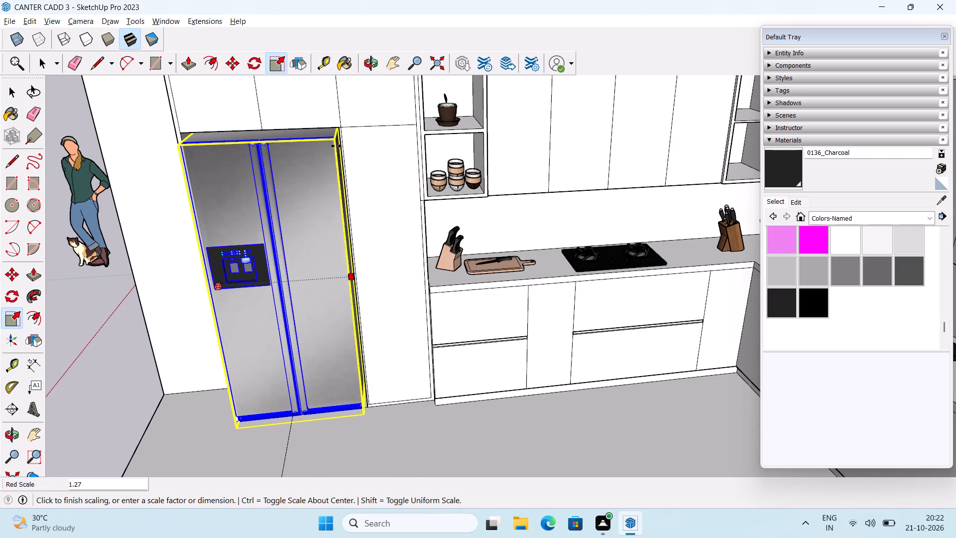
left_click_drag(336, 146, 340, 129)
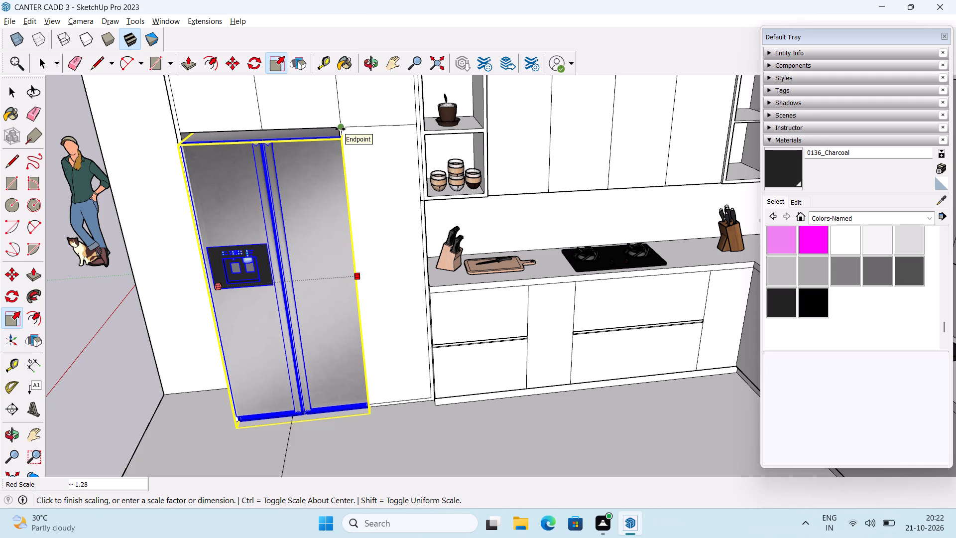
left_click_drag(340, 129, 333, 130)
scroll(349, 187, "up", 10)
middle_click_drag(324, 303, 279, 208)
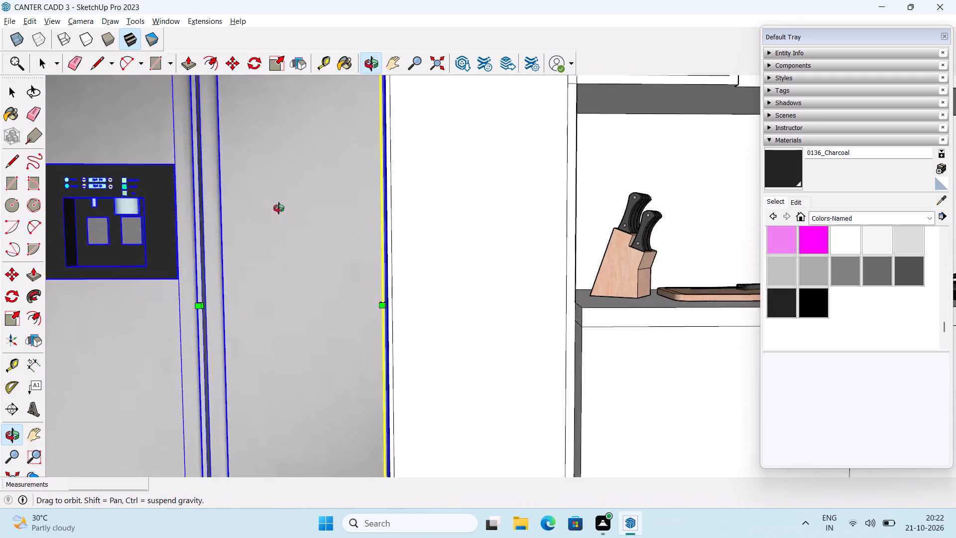
Scale the fridge slightly narrower along the red axis so its side fits inside the tall unit's recess panel.
middle_click_drag(279, 208, 291, 242)
scroll(291, 240, "down", 4)
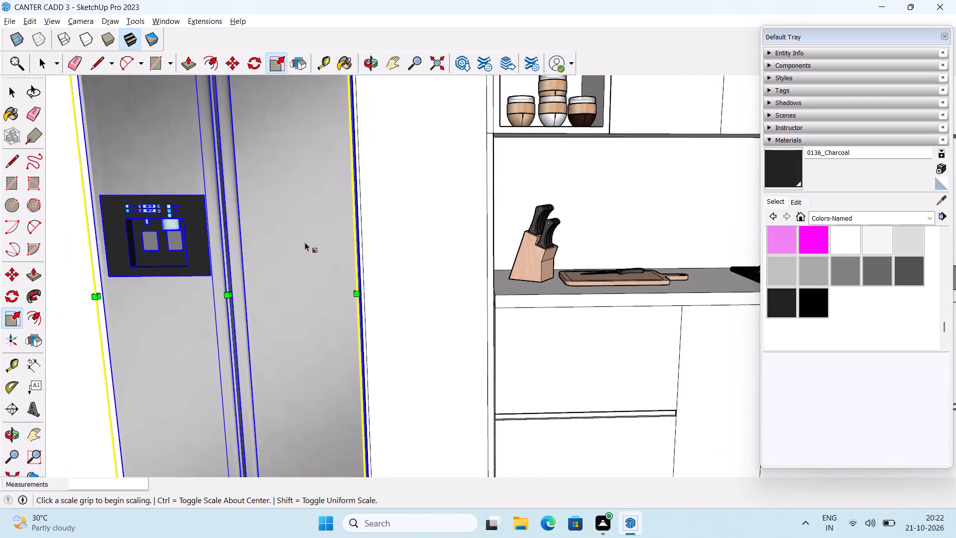
scroll(305, 242, "down", 4)
middle_click_drag(316, 286, 297, 296)
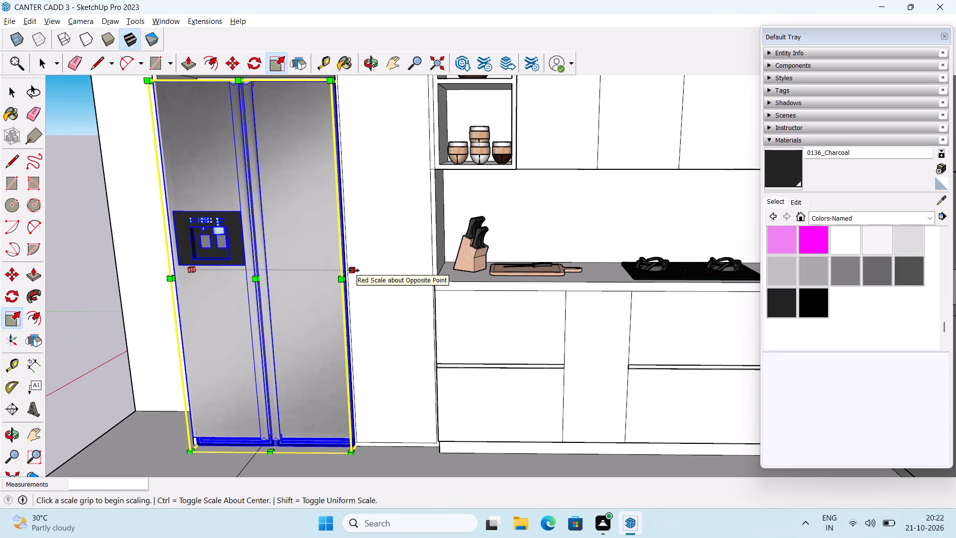
left_click_drag(354, 270, 345, 270)
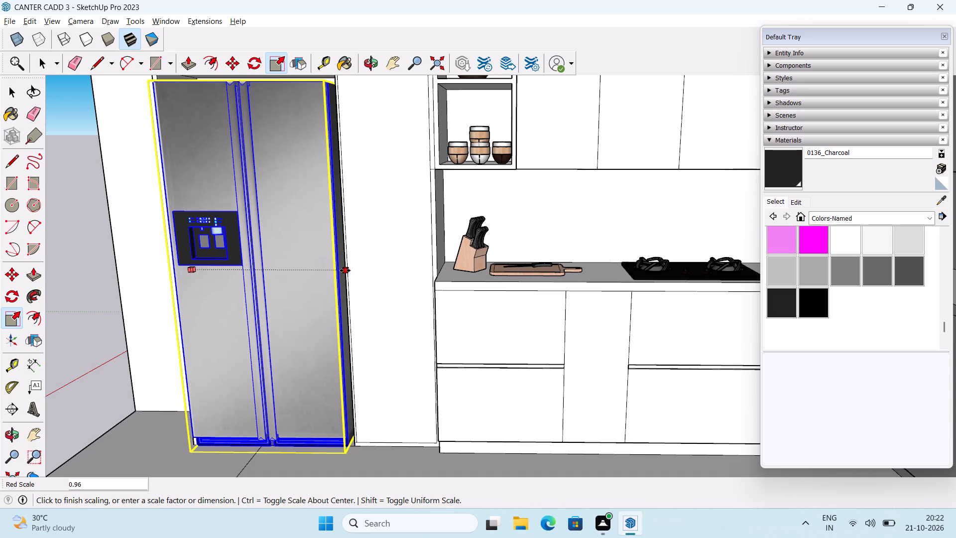
left_click_drag(345, 270, 350, 270)
scroll(350, 270, "down", 6)
key("space")
left_click(173, 328)
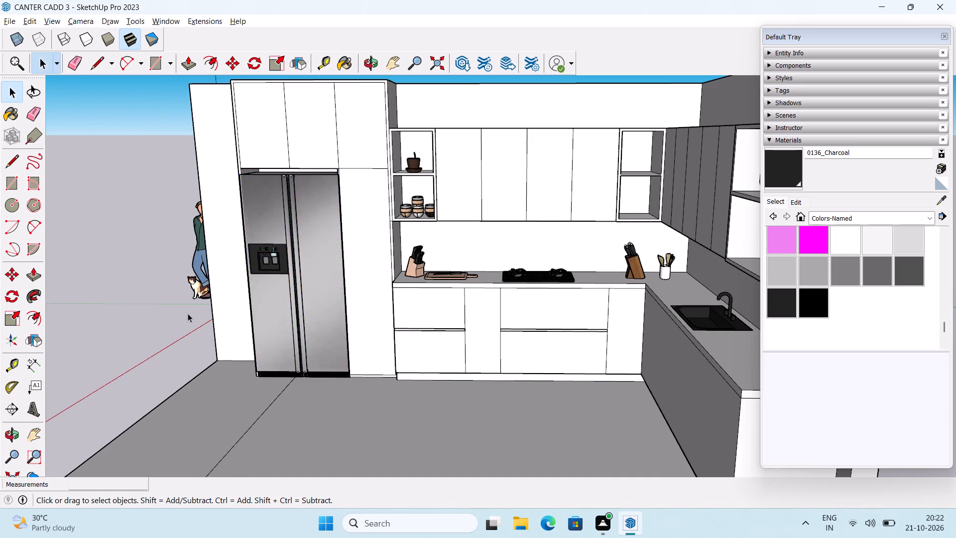
Scale the fridge up along the blue axis from its top face to close the gap below the tall unit's upper cabinets.
scroll(188, 313, "down", 3)
middle_click_drag(193, 313, 331, 263)
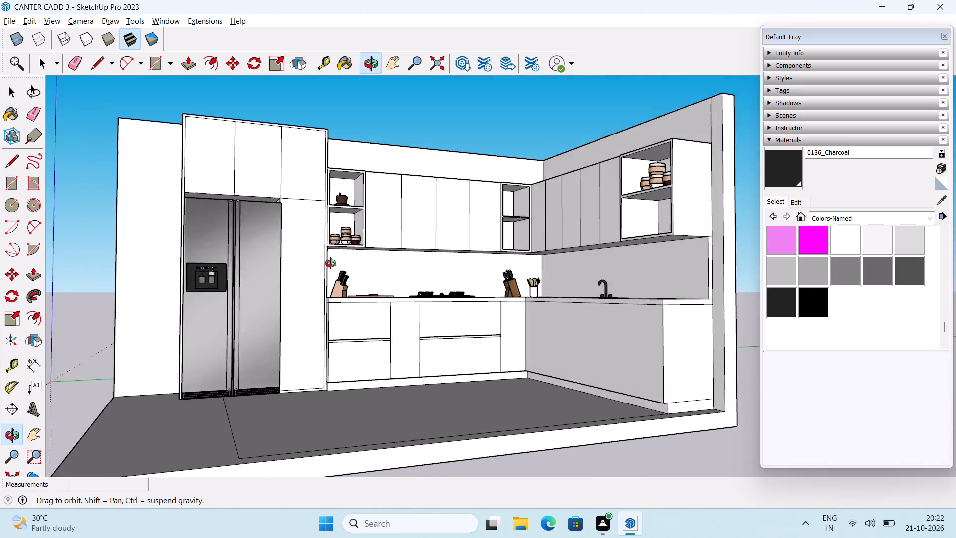
middle_click_drag(331, 263, 330, 350)
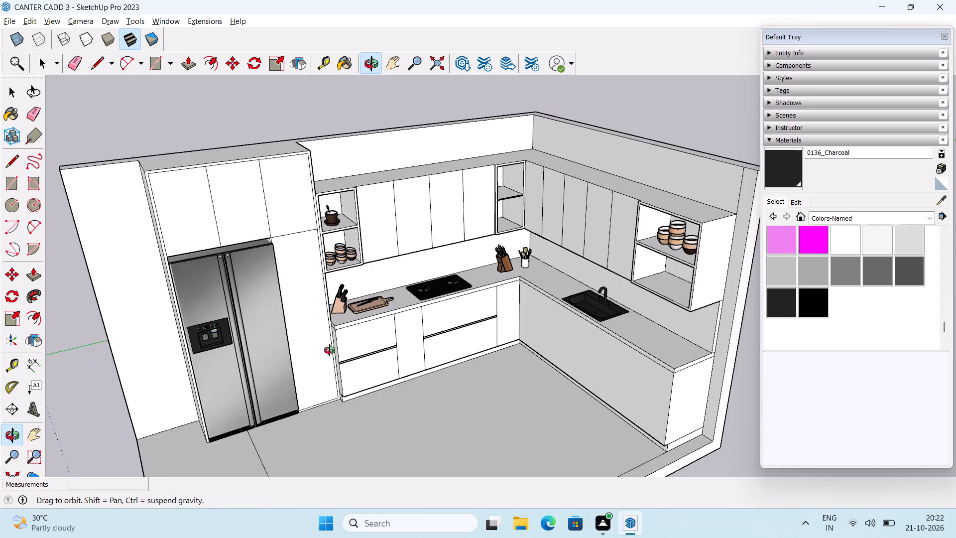
middle_click_drag(330, 350, 307, 333)
scroll(172, 243, "up", 5)
scroll(212, 243, "up", 9)
middle_click_drag(213, 240, 219, 235)
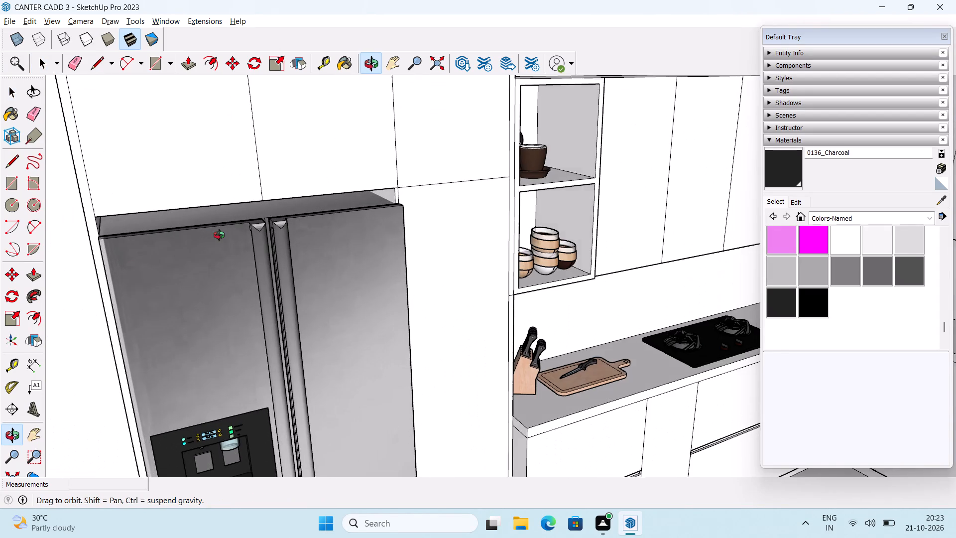
middle_click_drag(219, 235, 238, 203)
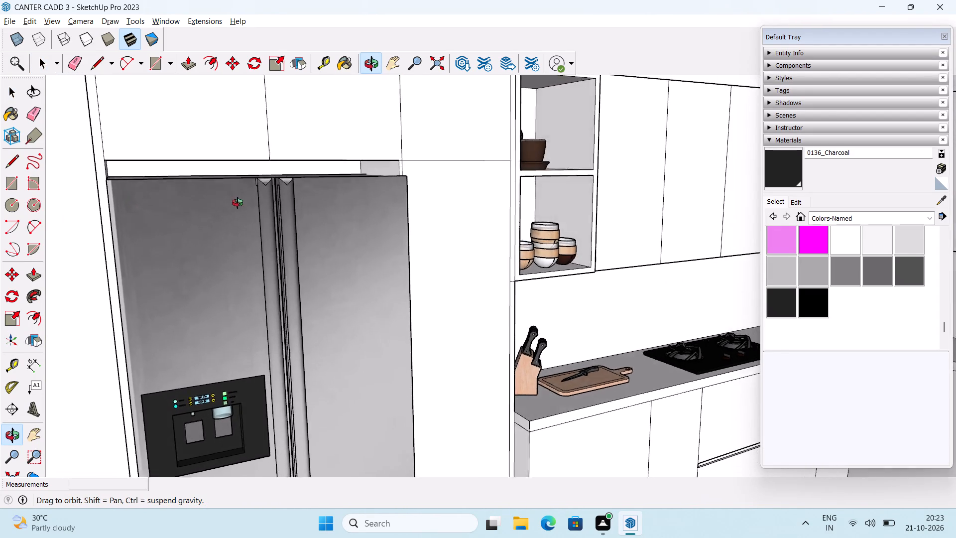
middle_click_drag(238, 203, 255, 225)
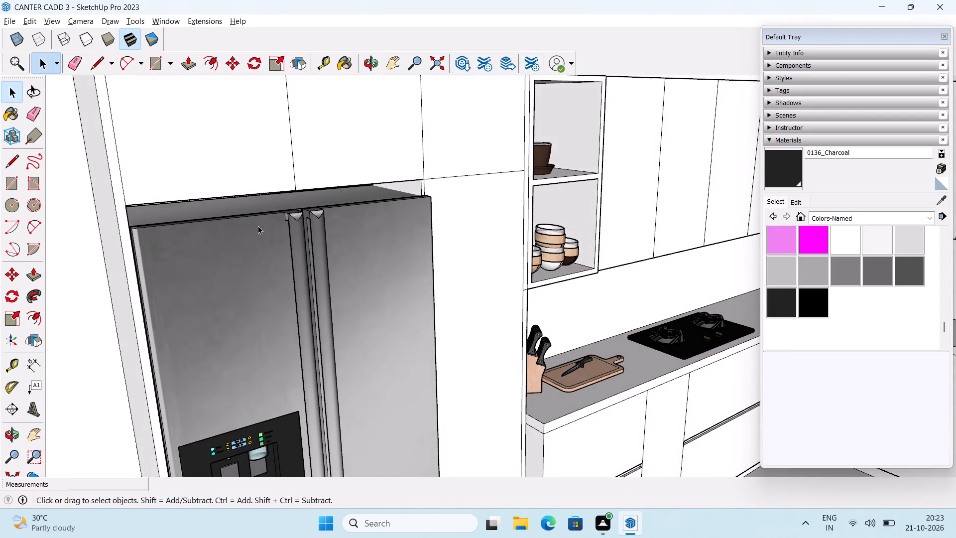
scroll(266, 229, "down", 3)
left_click(251, 311)
middle_click_drag(254, 301, 314, 135)
scroll(315, 143, "down", 2)
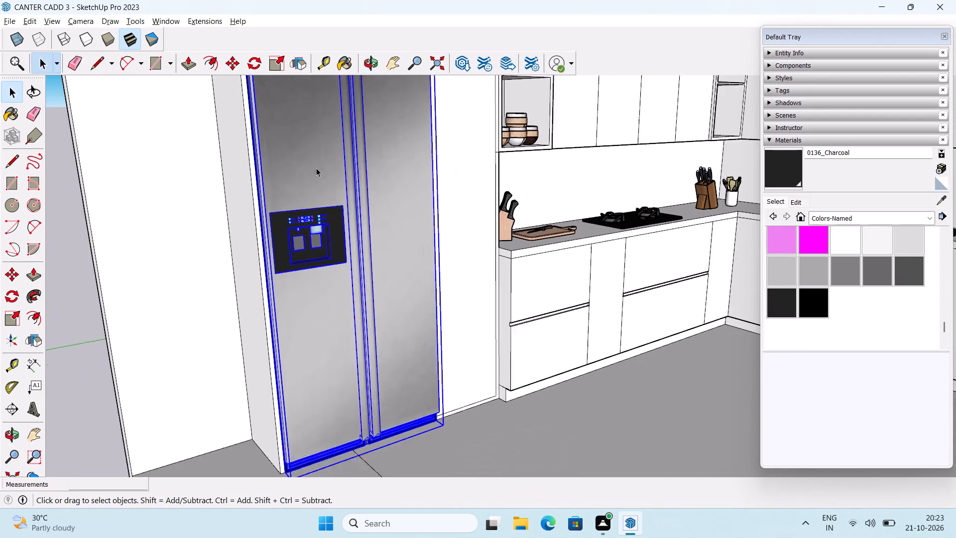
scroll(316, 168, "down", 1)
middle_click_drag(322, 216, 289, 220)
left_click(9, 314)
middle_click_drag(144, 229, 157, 288, "shift")
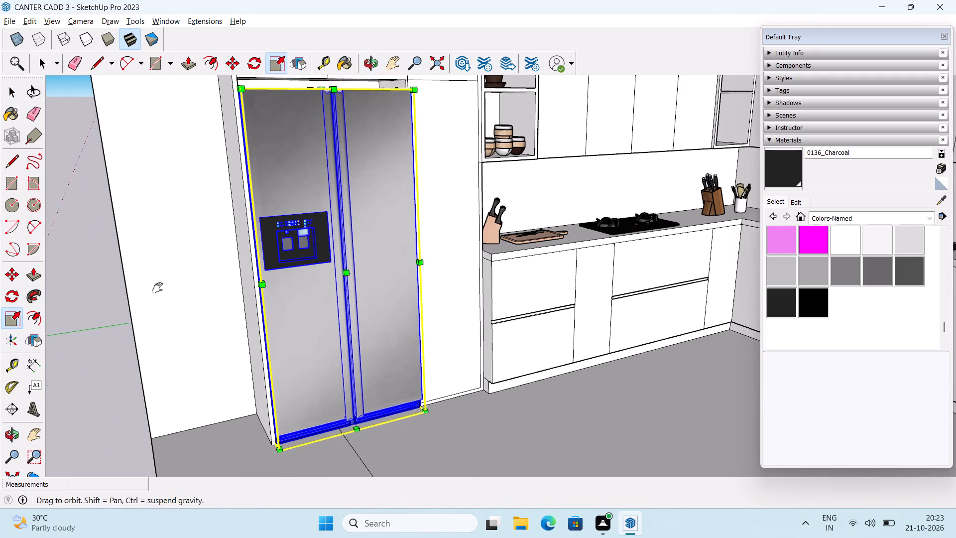
middle_click_drag(157, 288, 160, 332, "shift")
scroll(332, 179, "up", 3)
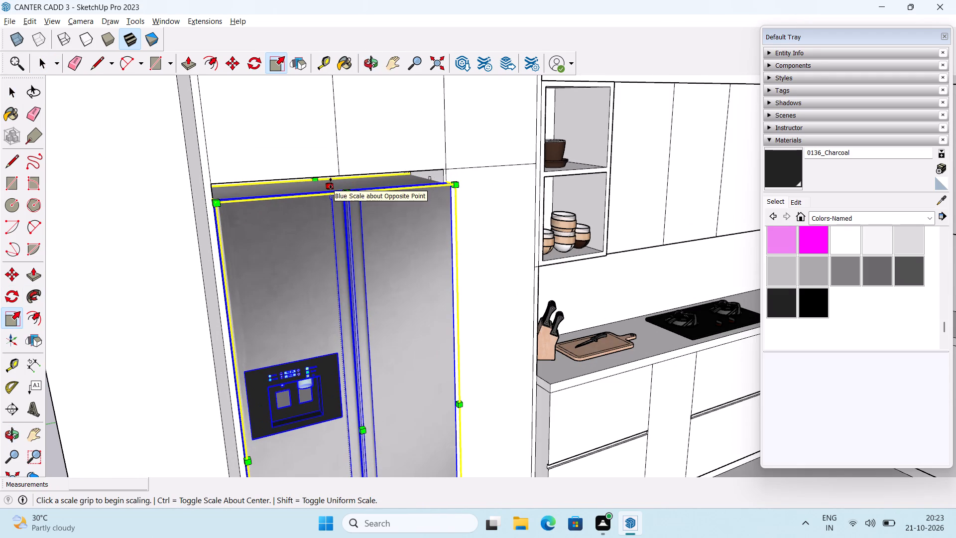
left_click_drag(331, 183, 330, 175)
scroll(327, 206, "down", 3)
middle_click_drag(319, 242, 303, 207)
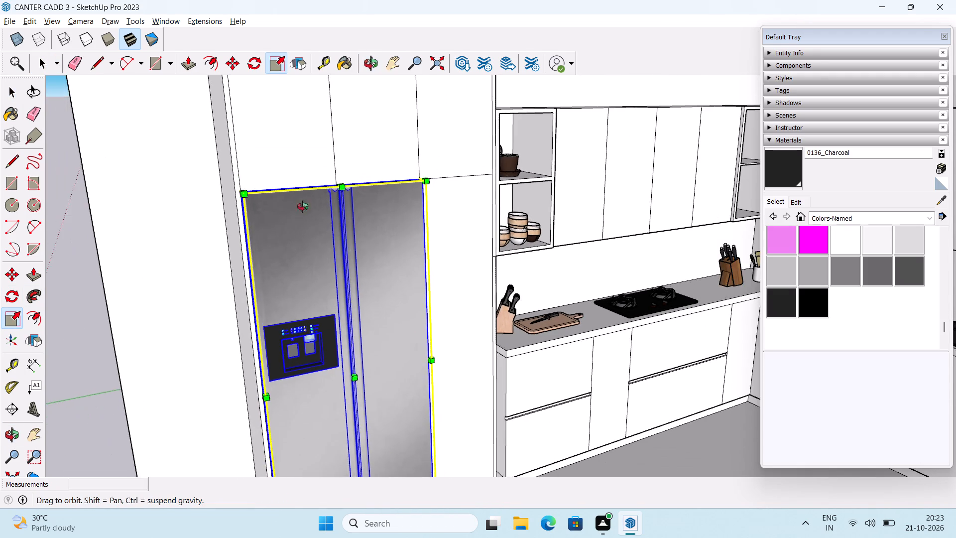
middle_click_drag(303, 207, 279, 172)
key("space")
left_click(81, 308)
Examine the fitted fridge and the whole kitchen, including the wall cabinets, open shelves, countertop, stove and sink.
middle_click_drag(245, 191, 253, 331)
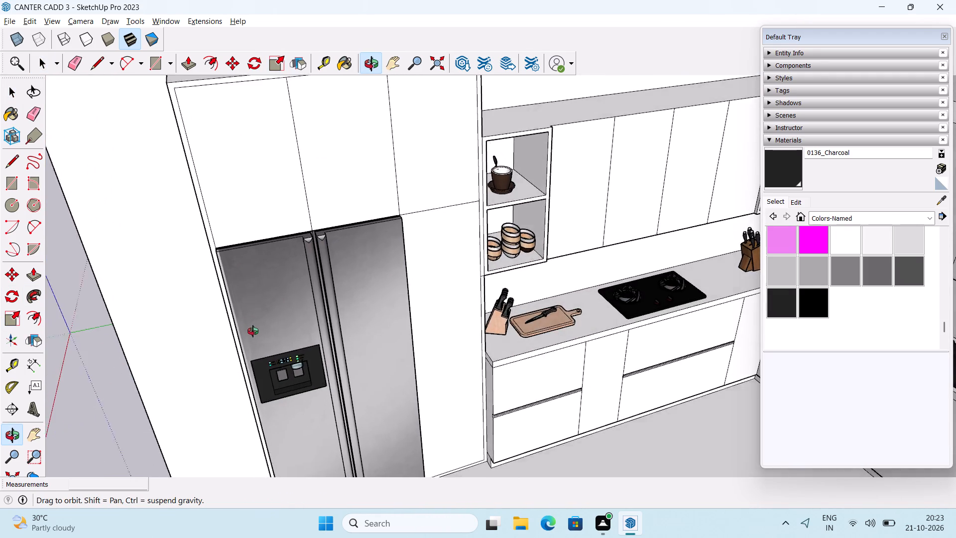
middle_click_drag(253, 331, 202, 265)
scroll(266, 253, "down", 8)
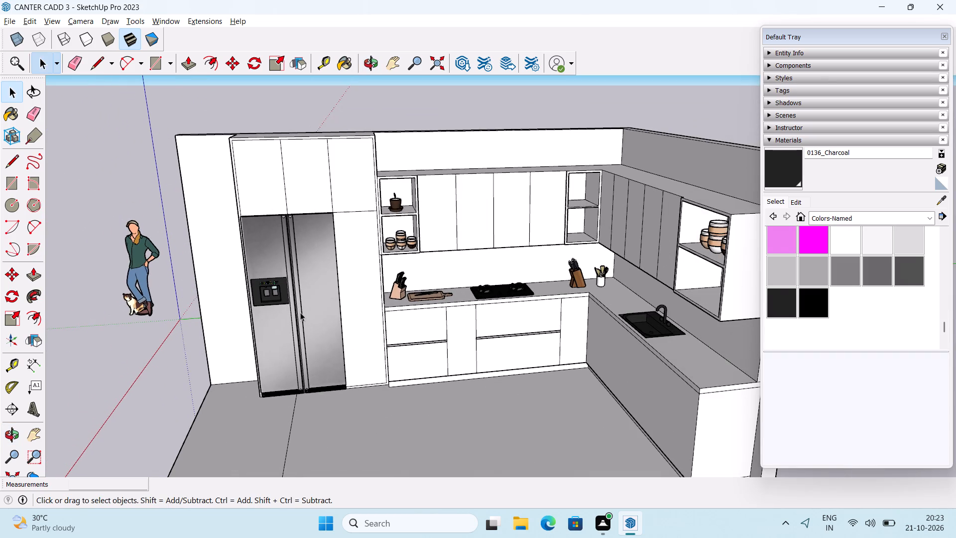
middle_click_drag(300, 312, 273, 260)
middle_click_drag(314, 302, 412, 309)
scroll(412, 309, "down", 2)
middle_click_drag(424, 308, 416, 304, "shift")
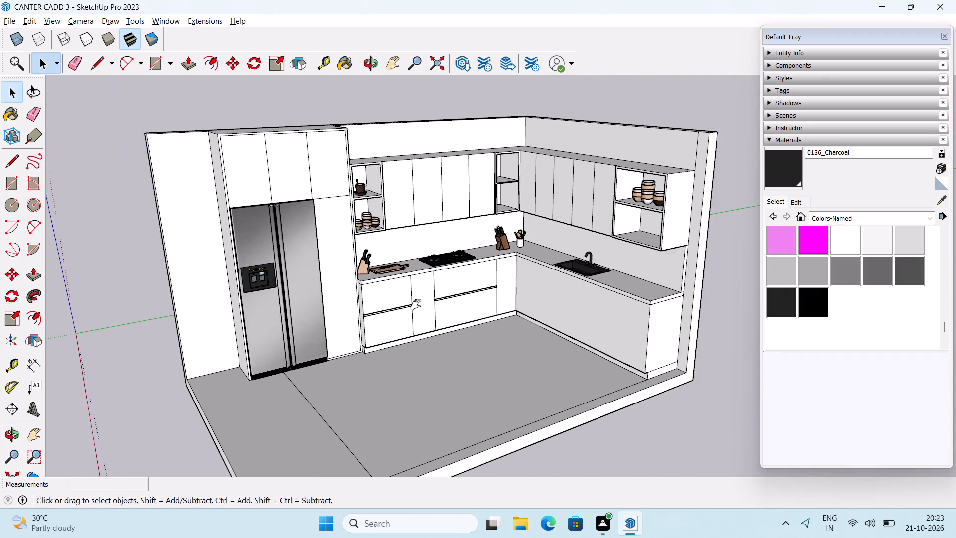
middle_click_drag(416, 304, 352, 335, "shift")
middle_click_drag(349, 321, 332, 255)
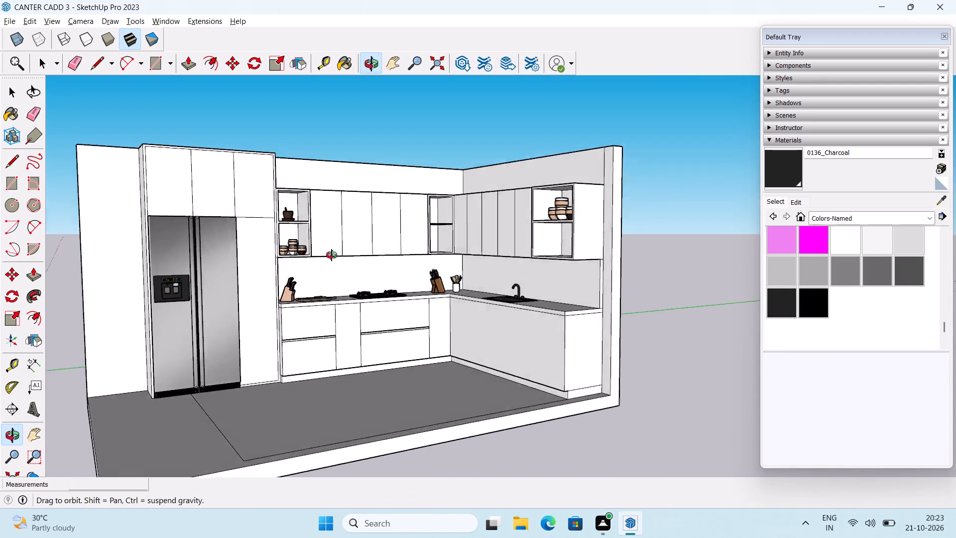
middle_click_drag(332, 255, 353, 305)
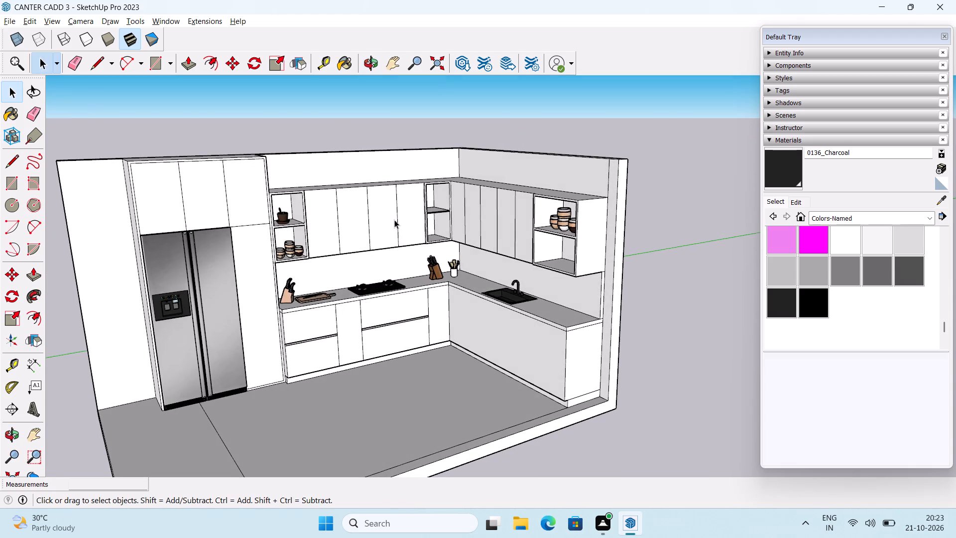
scroll(395, 218, "up", 3)
scroll(397, 259, "up", 3)
middle_click_drag(395, 268, 331, 272)
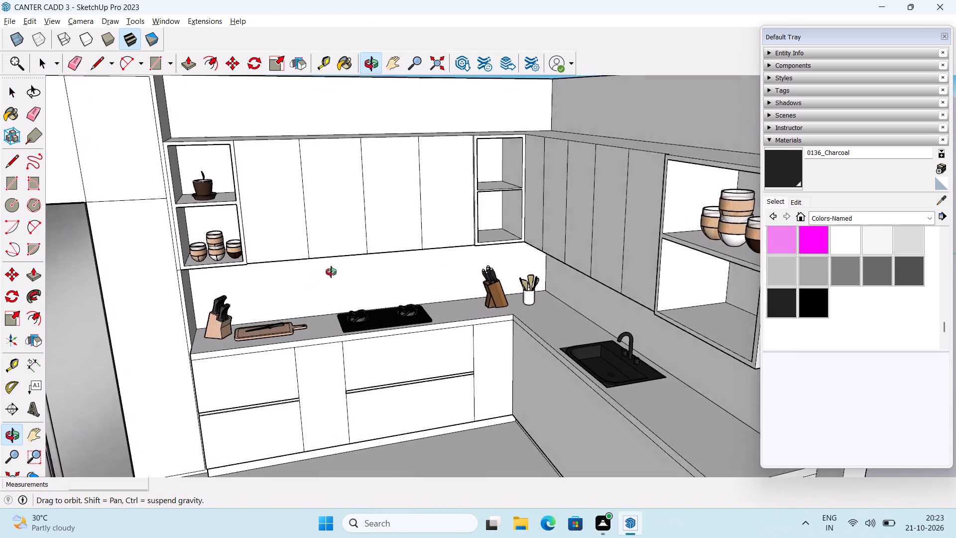
middle_click_drag(331, 272, 400, 320)
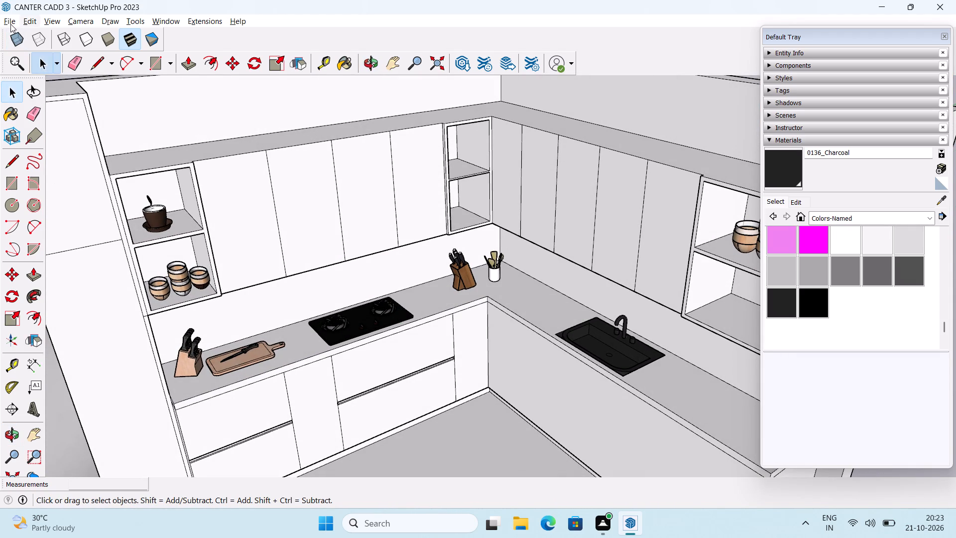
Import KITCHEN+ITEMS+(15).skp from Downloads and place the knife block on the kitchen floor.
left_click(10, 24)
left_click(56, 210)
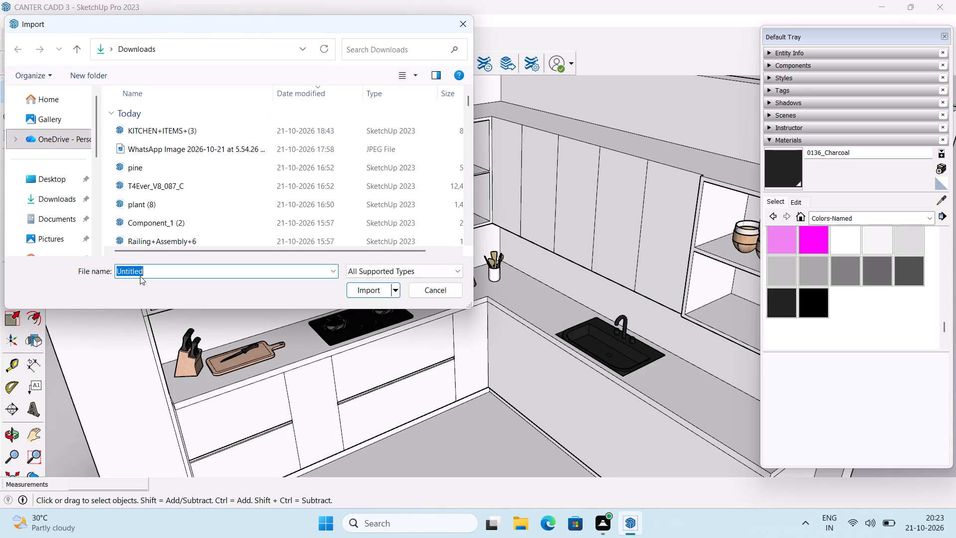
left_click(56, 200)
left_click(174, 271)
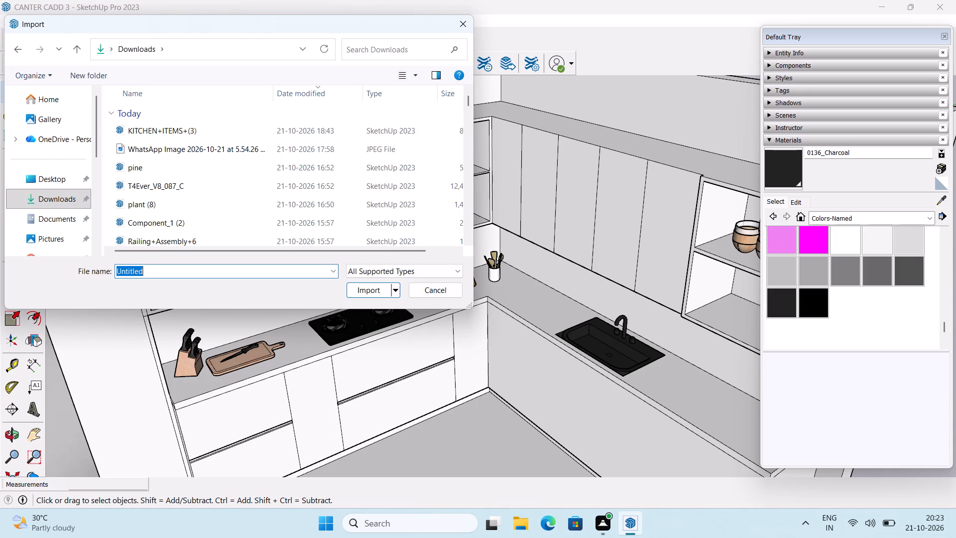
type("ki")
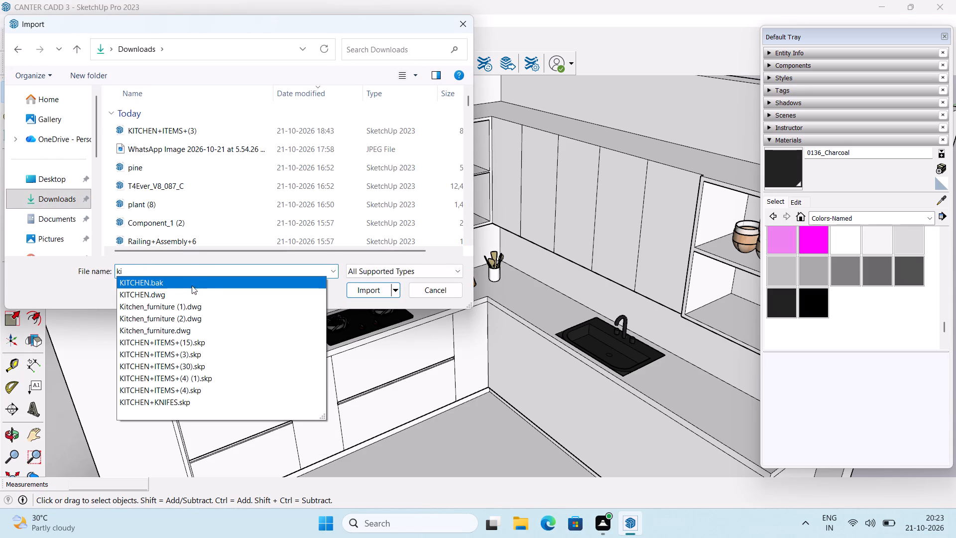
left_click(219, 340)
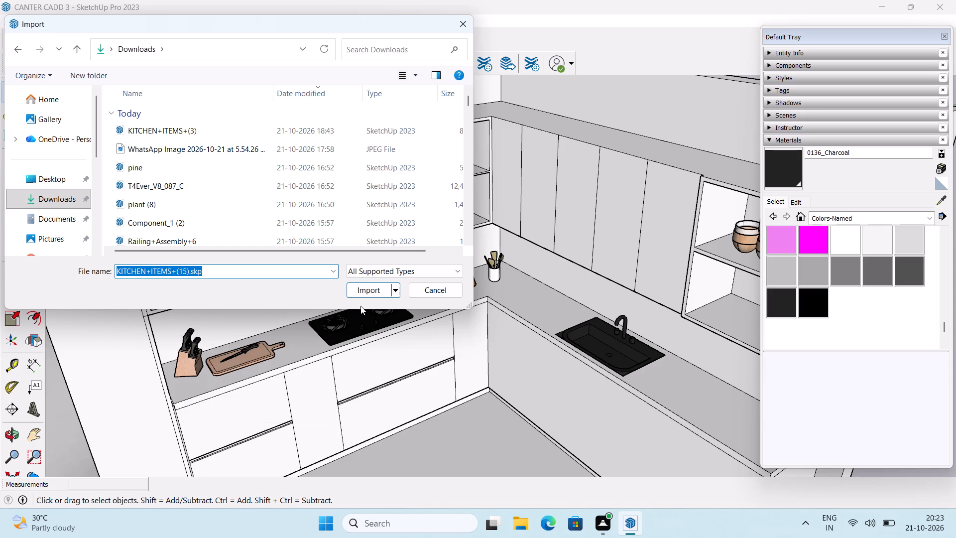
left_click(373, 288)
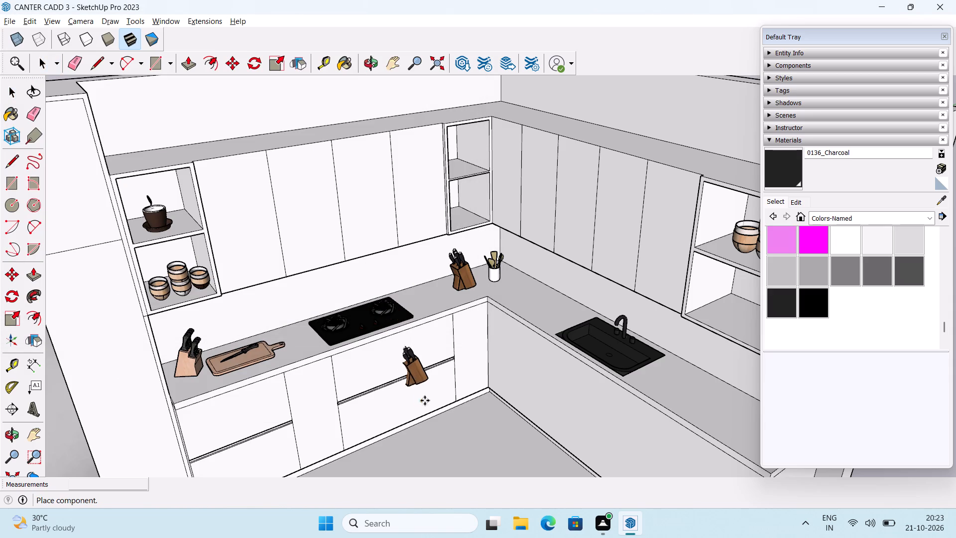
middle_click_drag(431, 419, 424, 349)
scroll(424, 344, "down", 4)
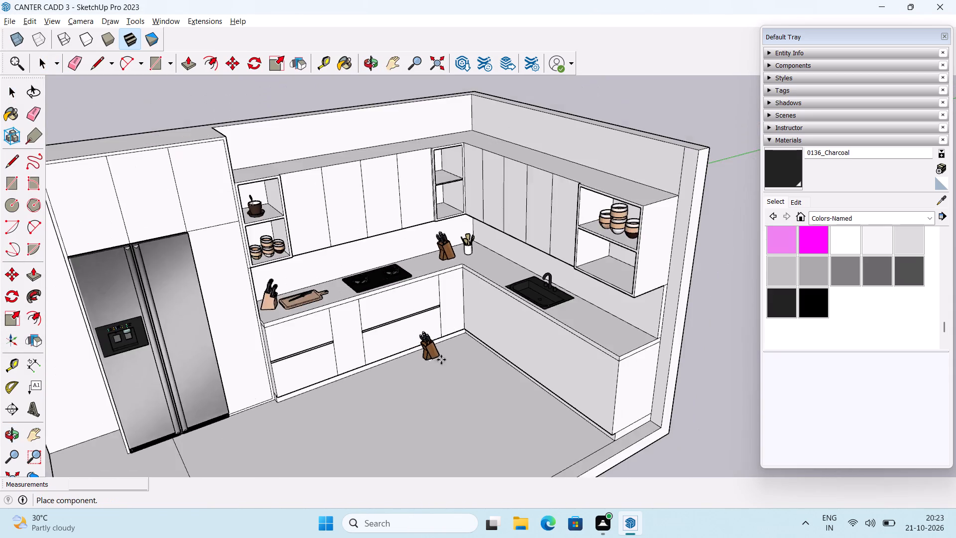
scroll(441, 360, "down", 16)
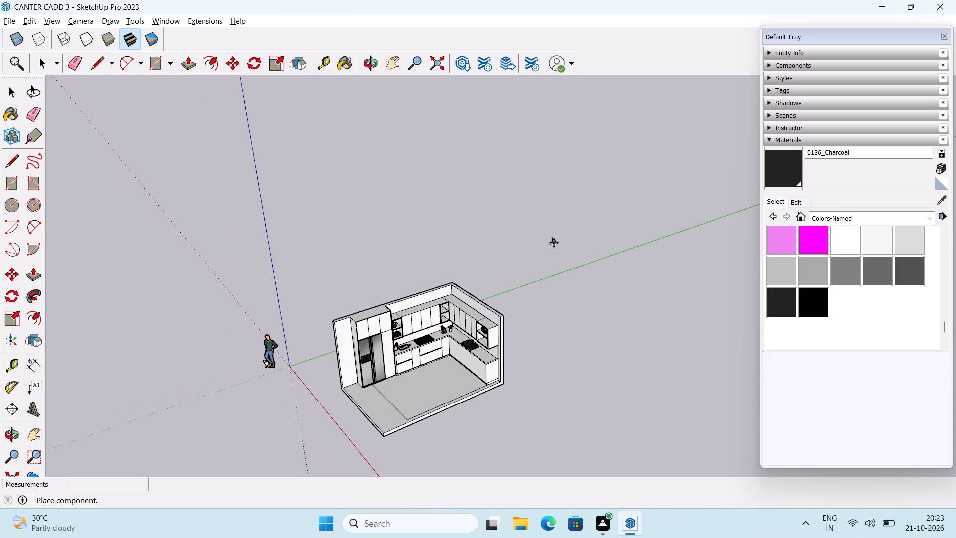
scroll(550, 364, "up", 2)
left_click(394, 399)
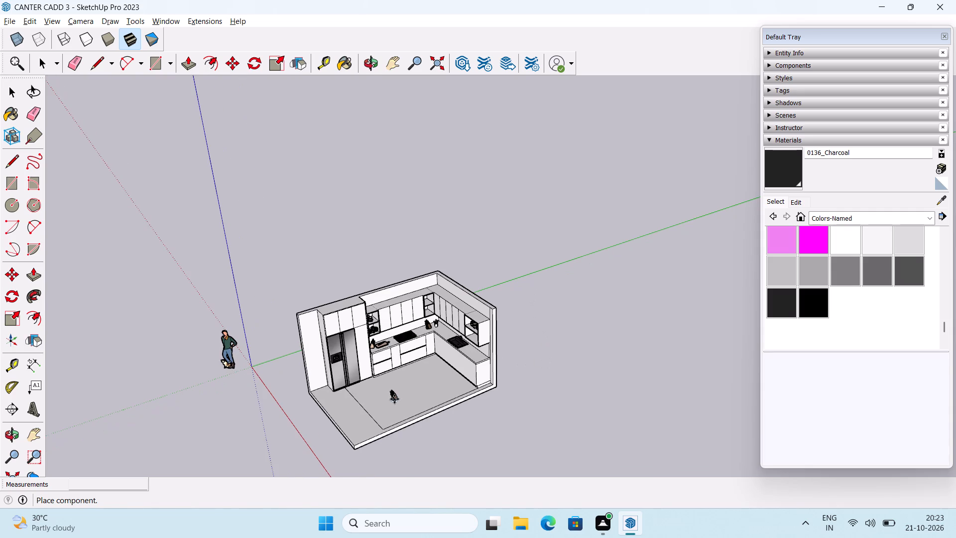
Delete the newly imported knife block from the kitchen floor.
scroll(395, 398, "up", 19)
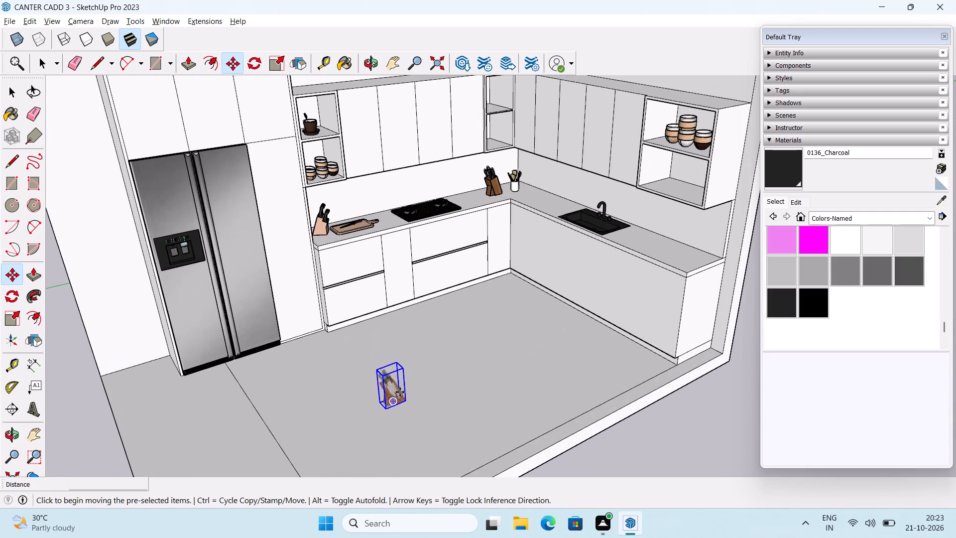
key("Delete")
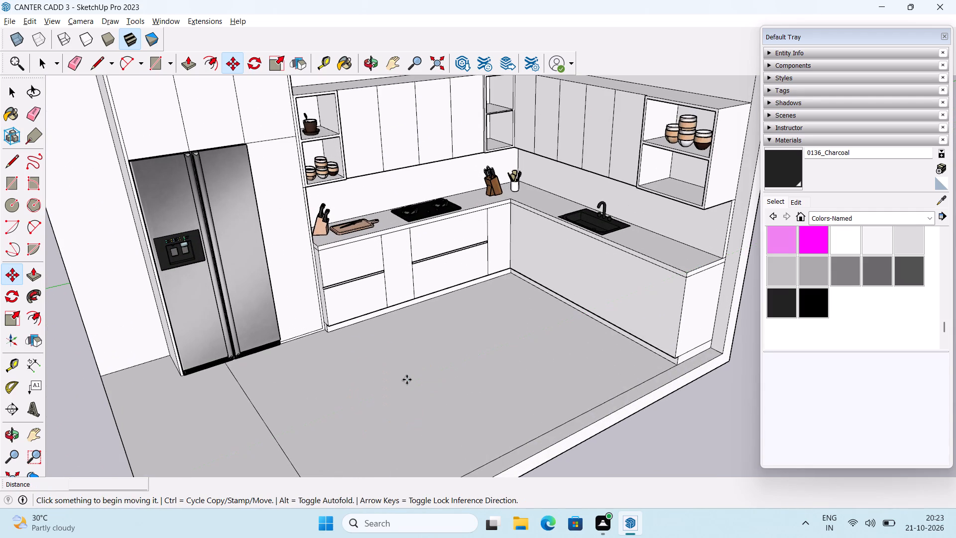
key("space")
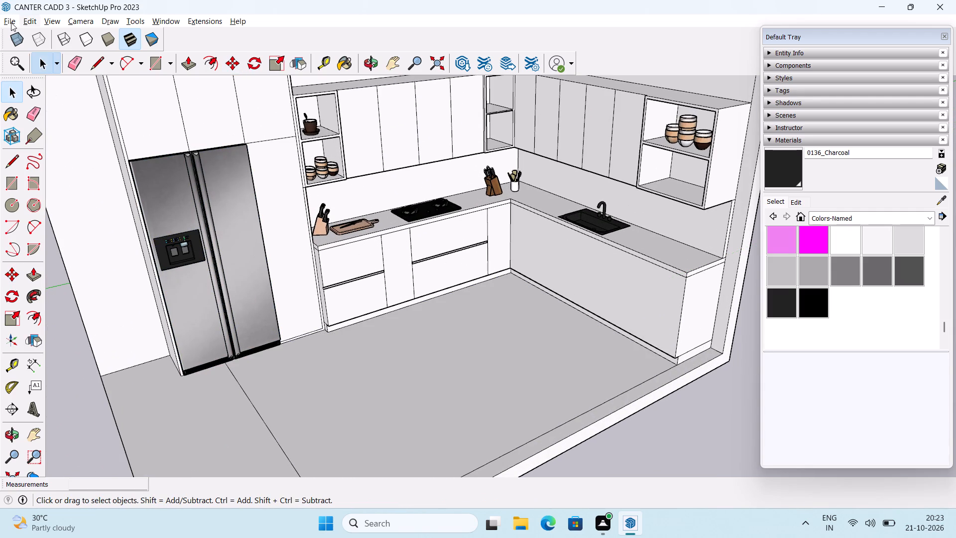
Import bowls.skp from the Downloads folder.
left_click(11, 22)
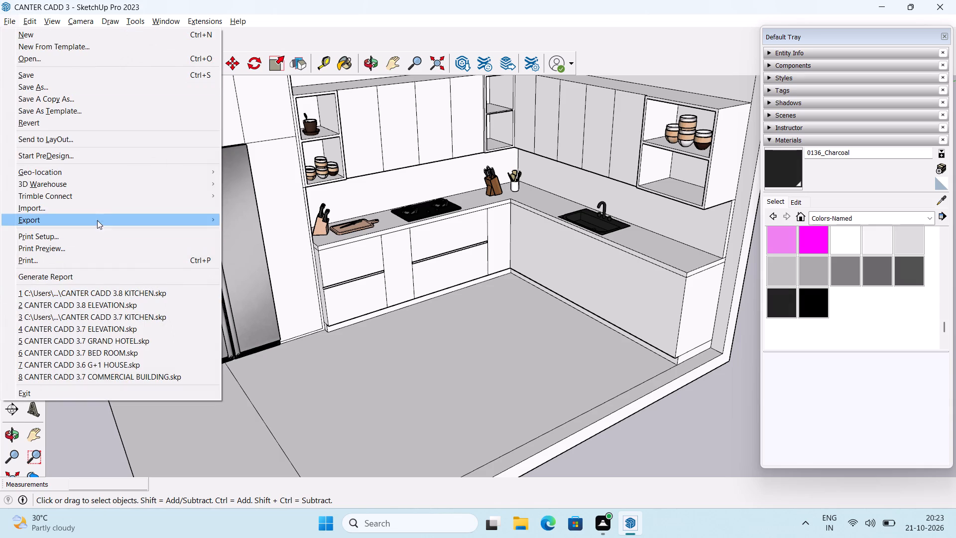
left_click(107, 208)
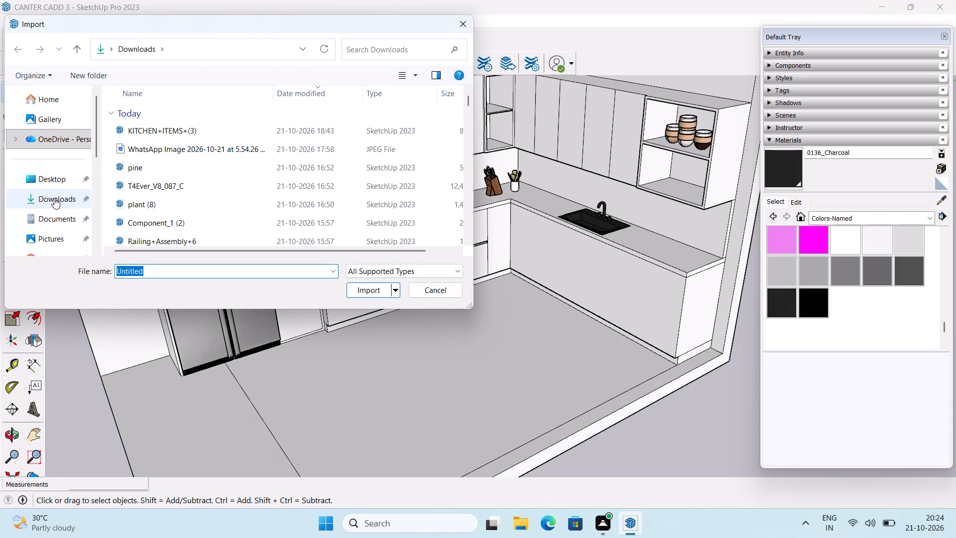
left_click(58, 193)
left_click(154, 271)
key("b")
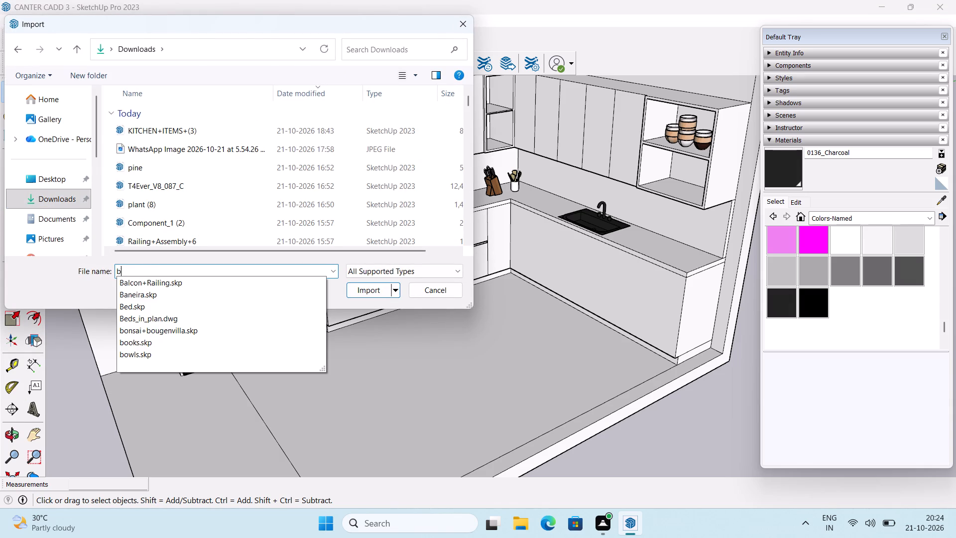
key("o")
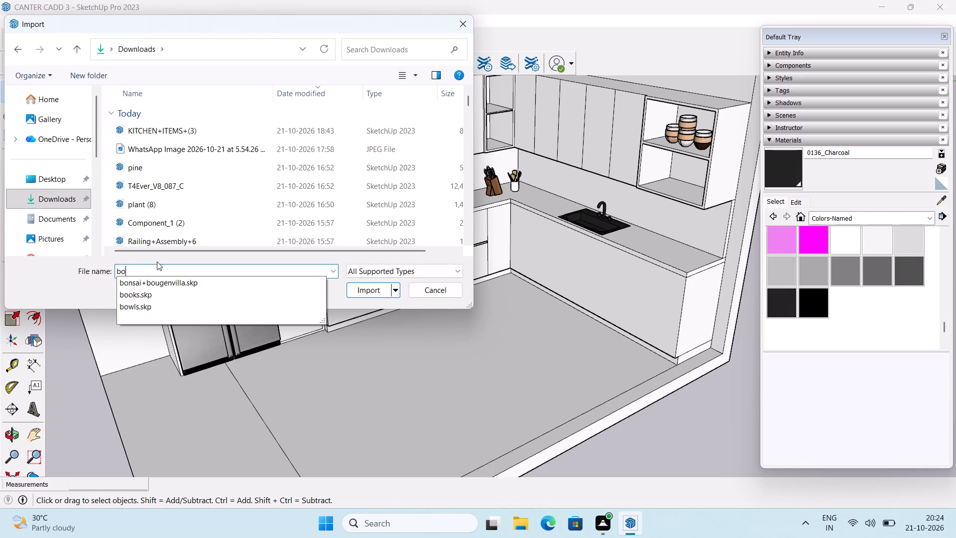
left_click(170, 309)
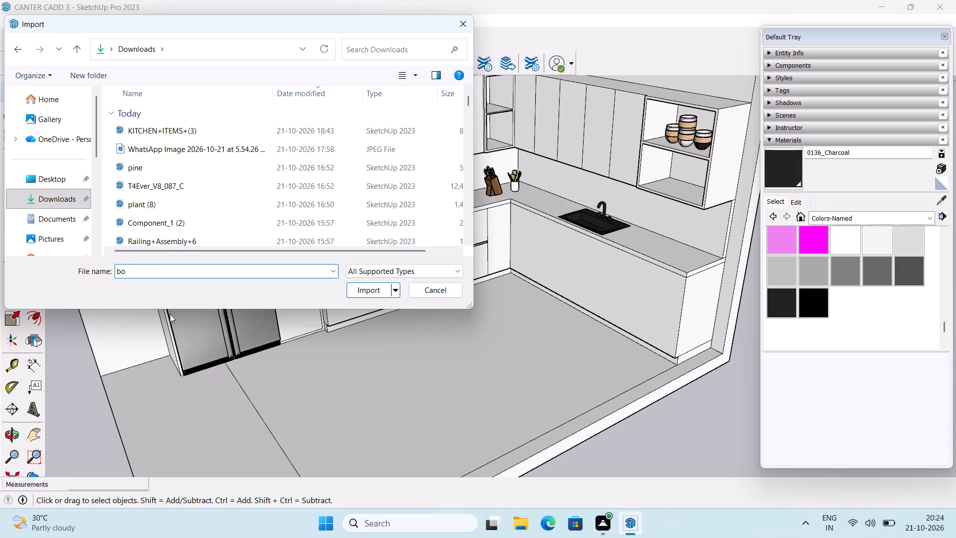
left_click(373, 290)
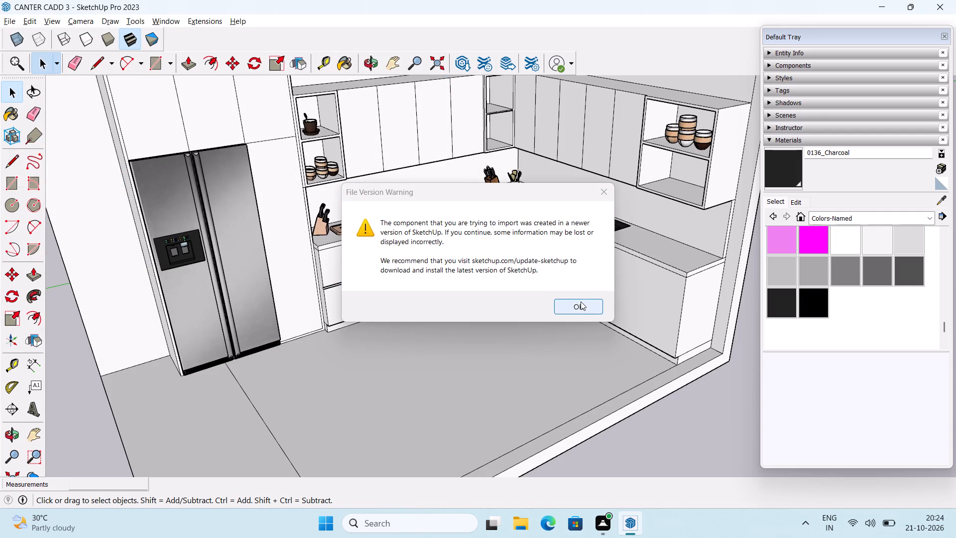
left_click(584, 306)
Place the imported set of lidded jars, bottle and bowls on the kitchen floor in front of the base cabinets.
scroll(506, 379, "down", 2)
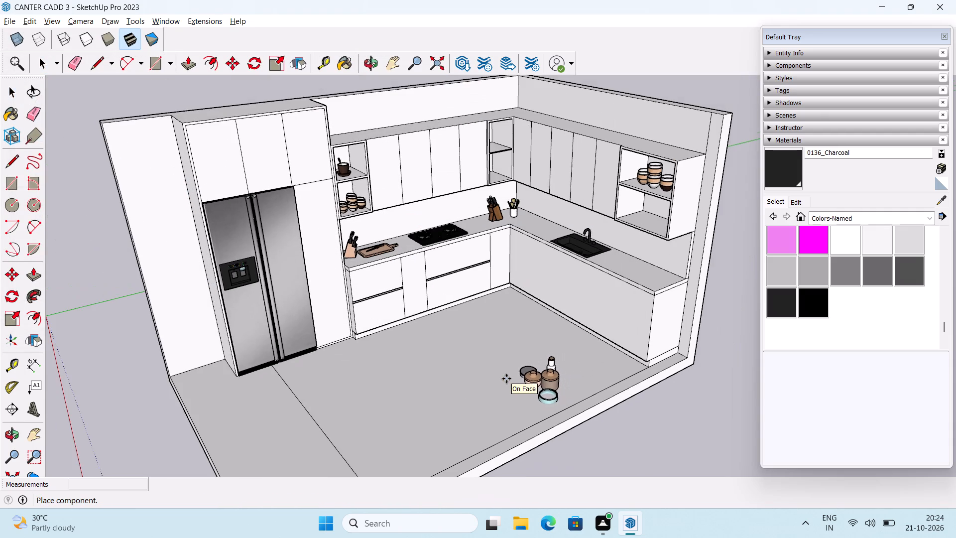
middle_click_drag(506, 375, 513, 352)
middle_click_drag(513, 341, 500, 369)
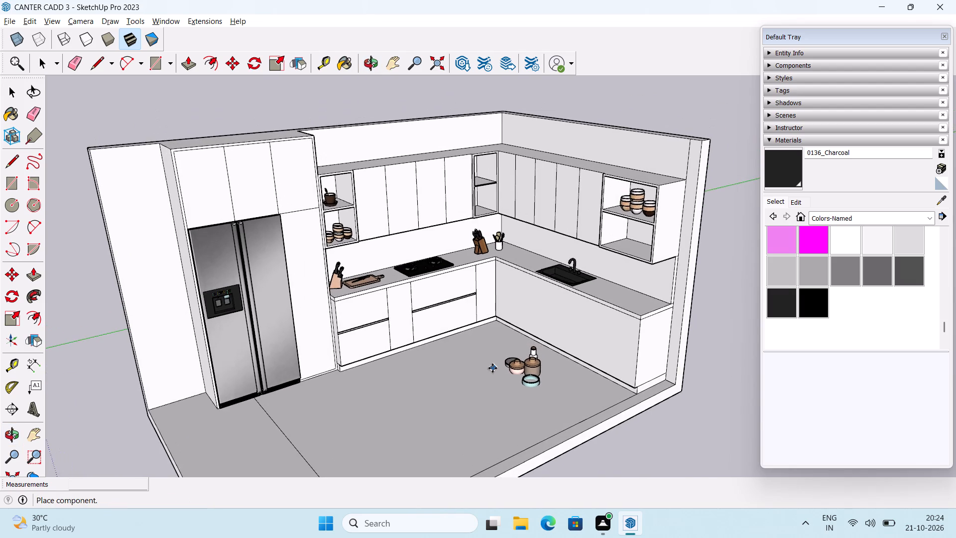
scroll(492, 368, "up", 5)
middle_click_drag(506, 373, 465, 335)
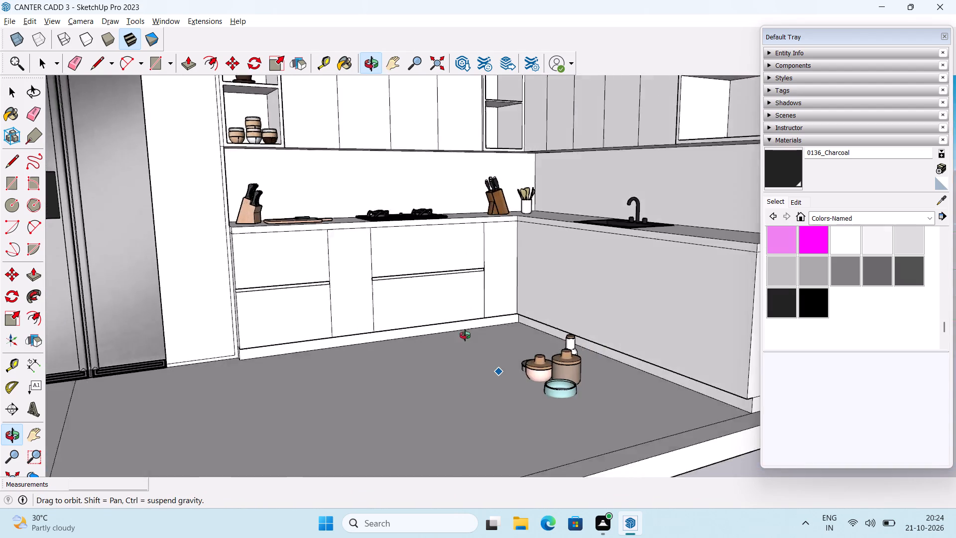
middle_click_drag(465, 335, 454, 413)
scroll(457, 383, "down", 1)
middle_click_drag(465, 348, 459, 476, "shift")
scroll(495, 230, "up", 5)
middle_click_drag(462, 378, 472, 258)
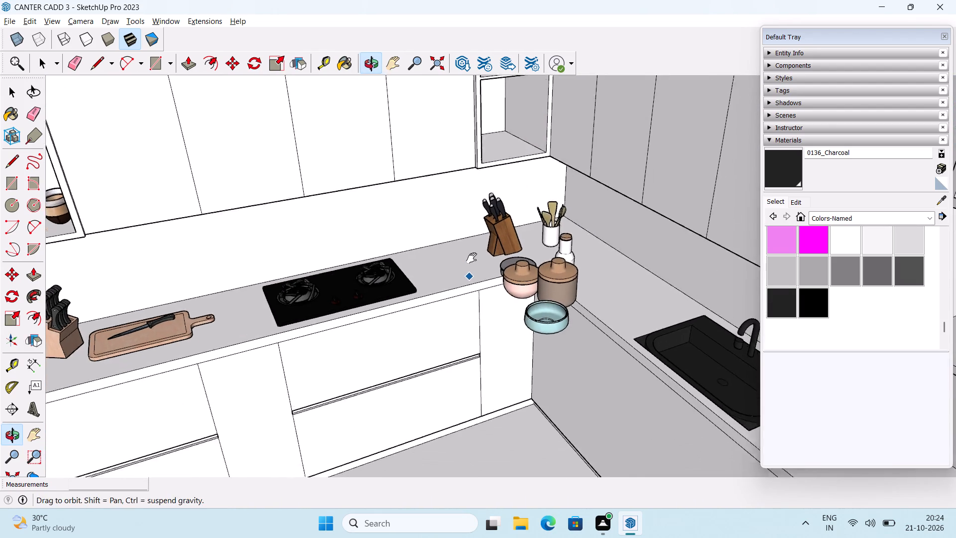
middle_click_drag(472, 258, 470, 239)
scroll(467, 236, "down", 6)
middle_click_drag(469, 316, 492, 219, "shift")
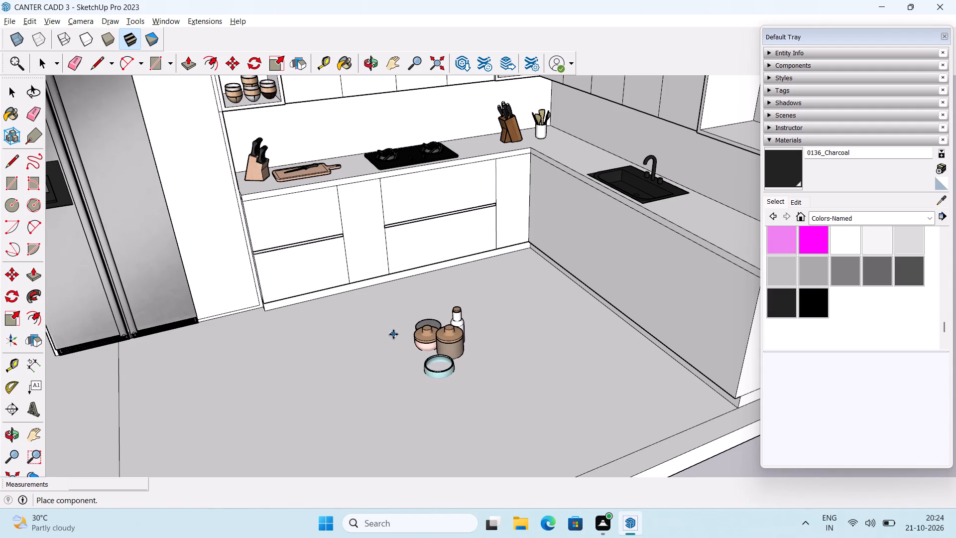
left_click(393, 334)
Open the imported set and the tall brown lidded jar inside it for editing.
scroll(455, 351, "up", 3)
key("space")
scroll(455, 346, "up", 2)
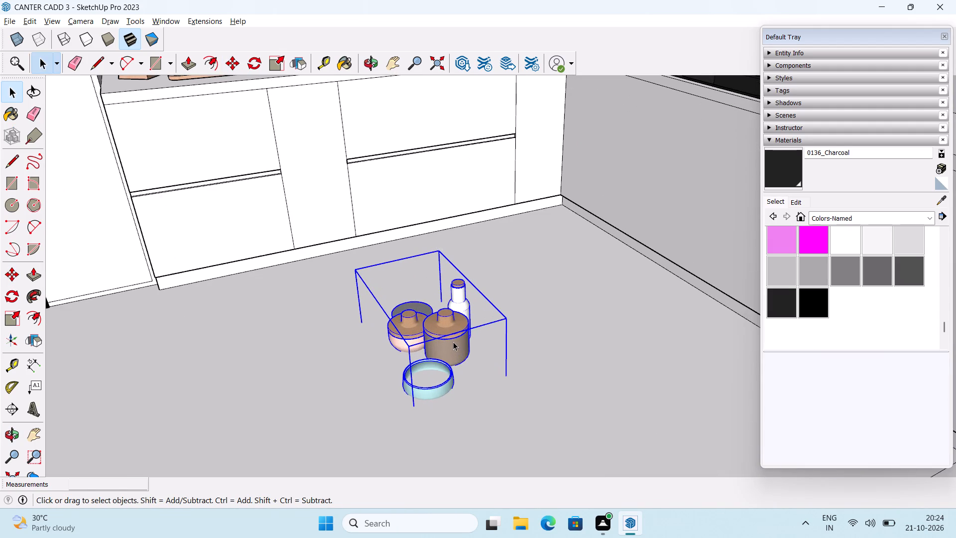
triple_click(453, 342)
middle_click_drag(433, 349, 504, 306)
double_click(491, 317)
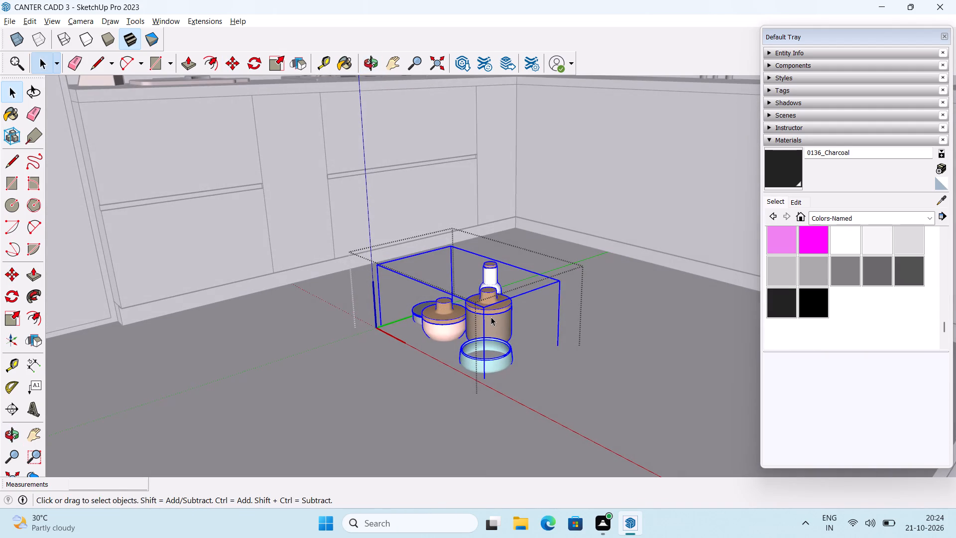
double_click(495, 318)
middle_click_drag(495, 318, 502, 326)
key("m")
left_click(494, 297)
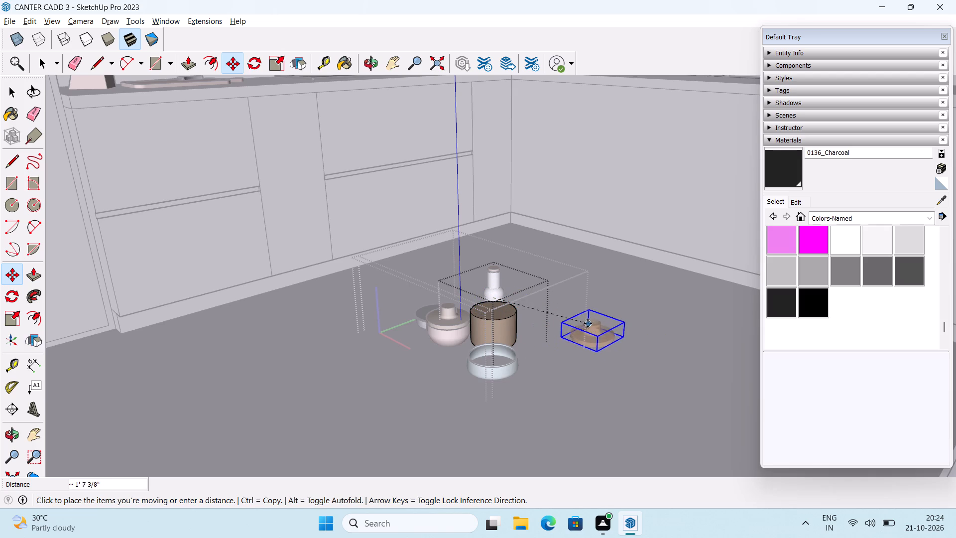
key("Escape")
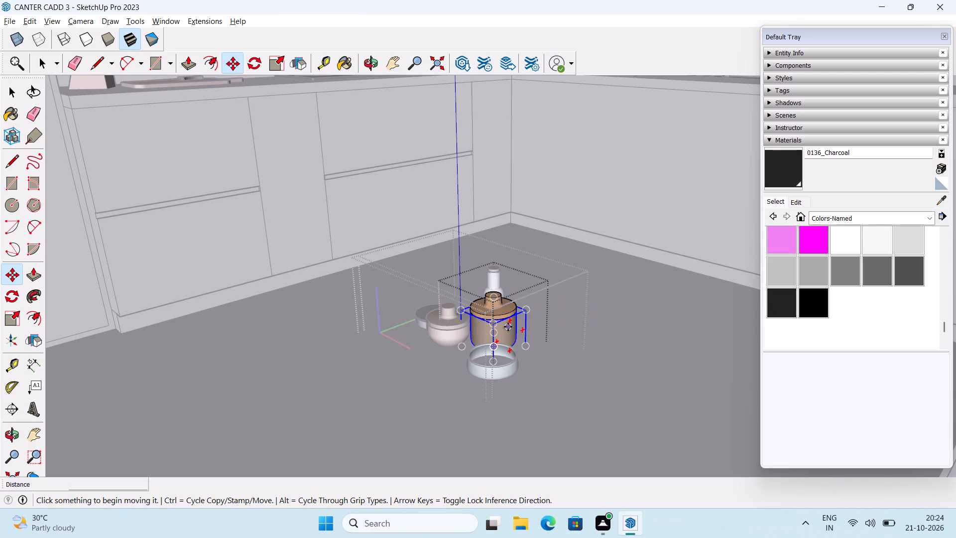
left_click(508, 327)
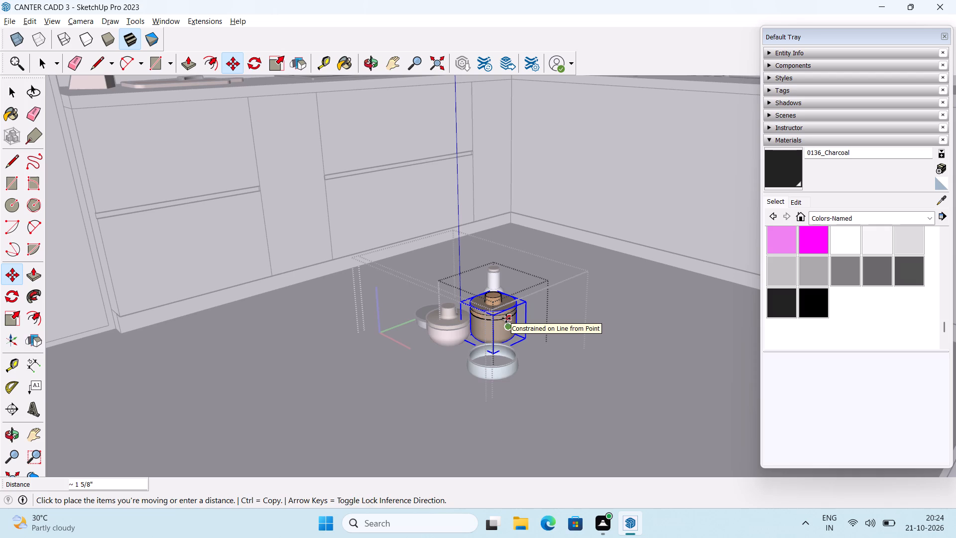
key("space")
Move the tall brown jar's lid and body together about 2' 10 11/16" away from the other items.
scroll(506, 318, "up", 7)
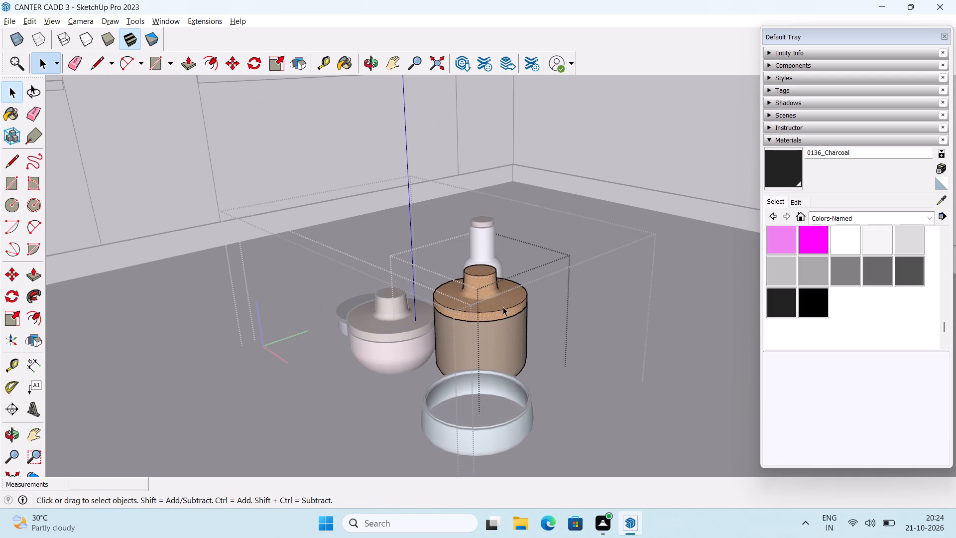
left_click(497, 299)
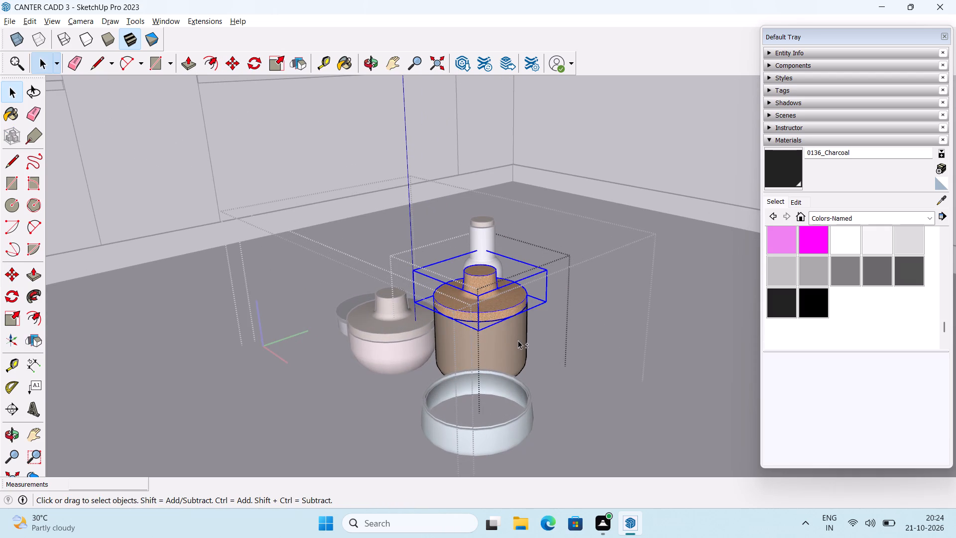
left_click(518, 340, "shift")
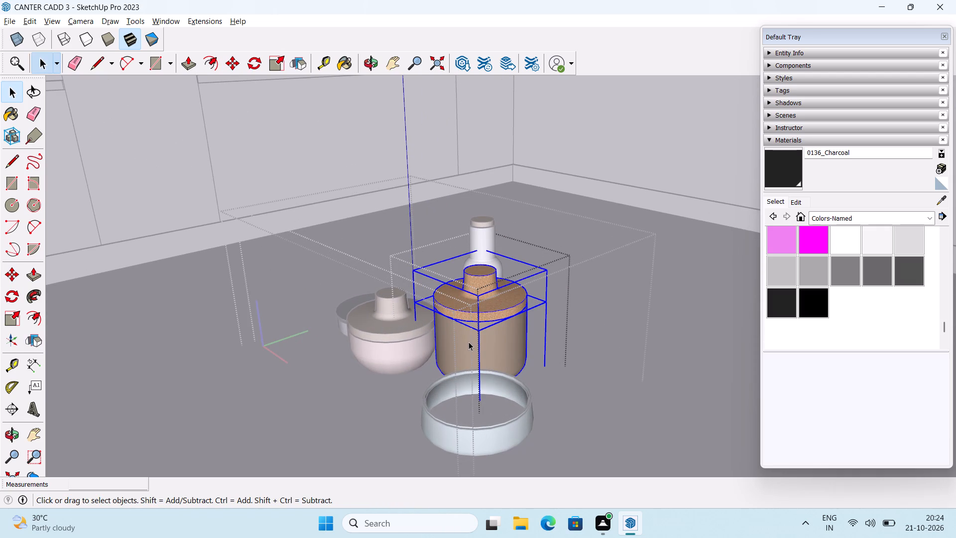
key("m")
left_click(483, 278)
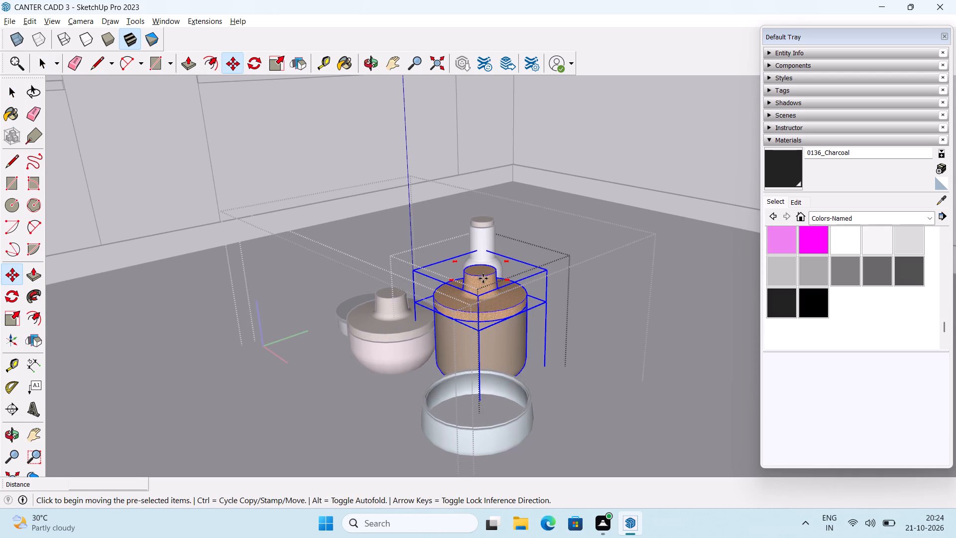
scroll(605, 301, "down", 2)
middle_click_drag(640, 319, 498, 288)
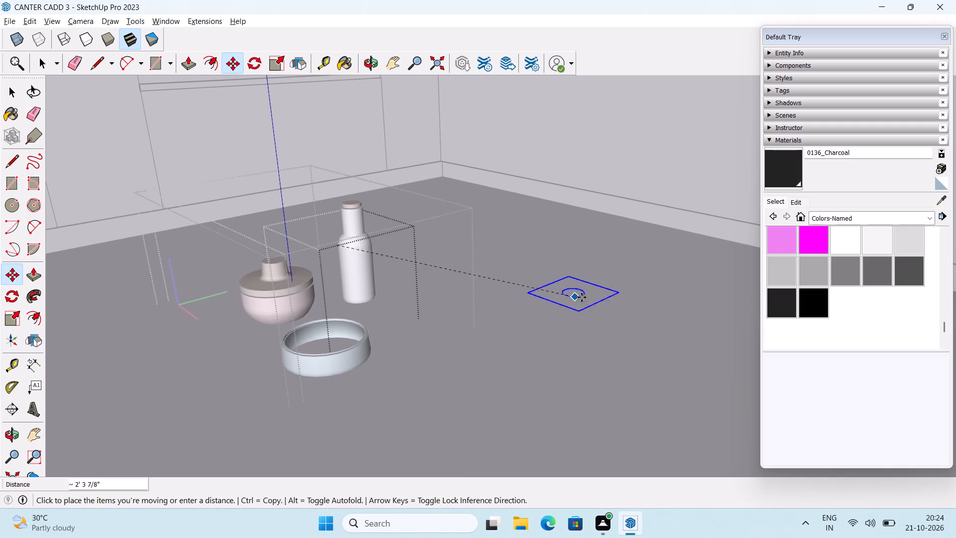
left_click(592, 273)
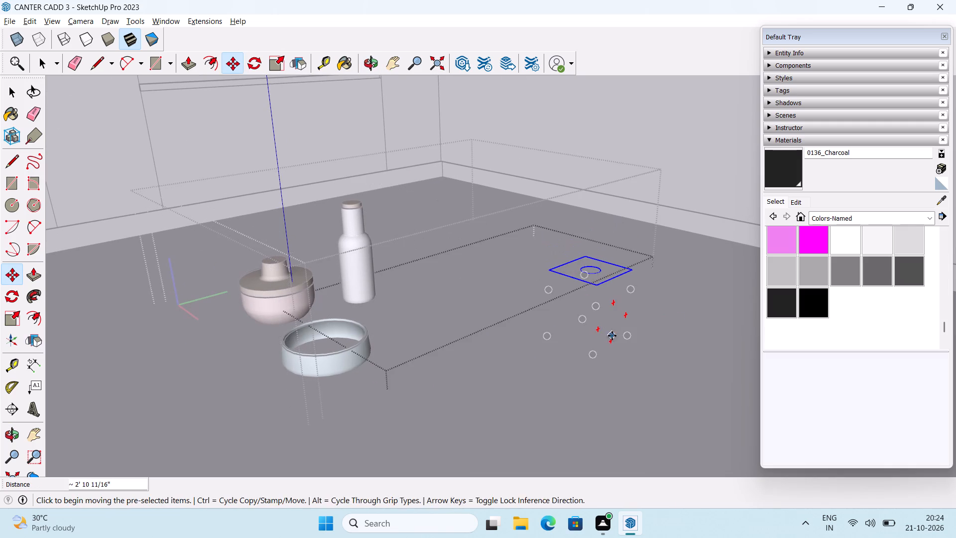
middle_click_drag(612, 336, 586, 303)
scroll(586, 282, "down", 3)
key("space")
Open the pale blue bowl in the imported set for editing.
middle_click_drag(392, 277, 419, 311)
middle_click_drag(415, 310, 415, 247)
middle_click_drag(394, 260, 407, 296)
left_click(410, 315)
double_click(410, 312)
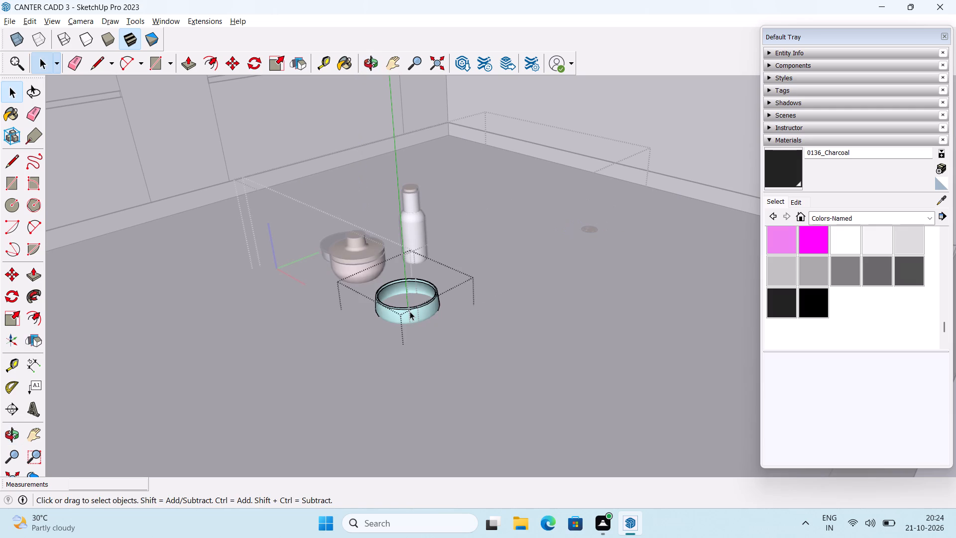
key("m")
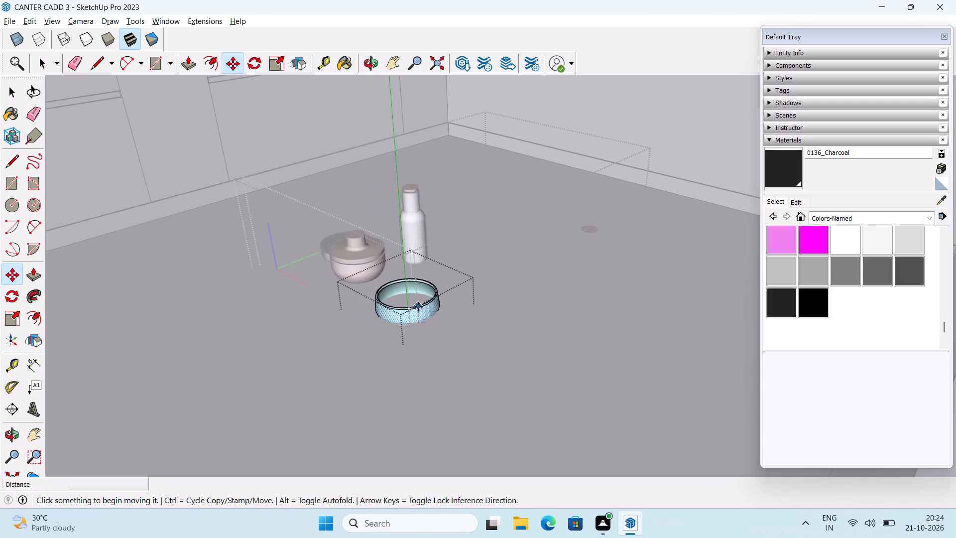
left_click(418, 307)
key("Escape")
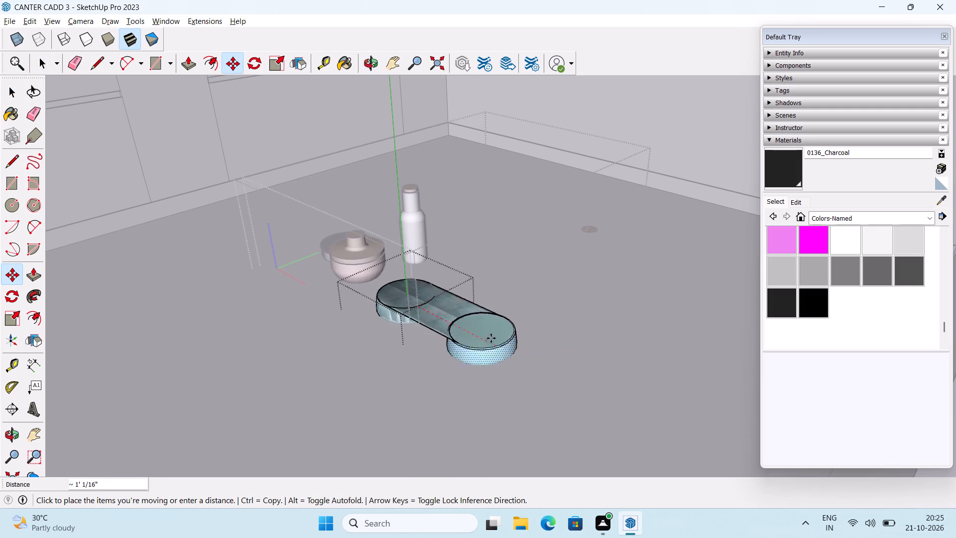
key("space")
Move all of the pale blue bowl's geometry about 1' 7 11/16" across the floor, away from the bottle and remaining jars.
triple_click(420, 315)
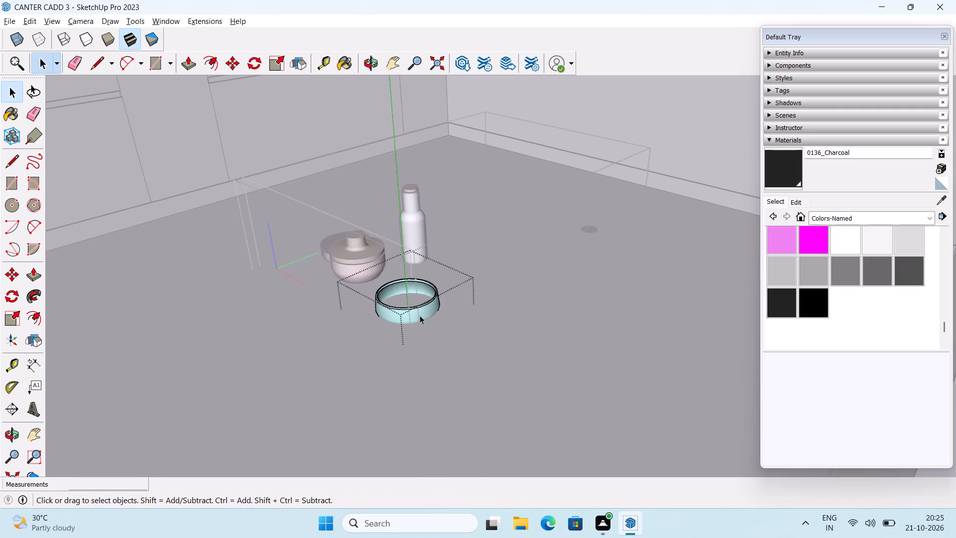
scroll(419, 314, "up", 1)
key("m")
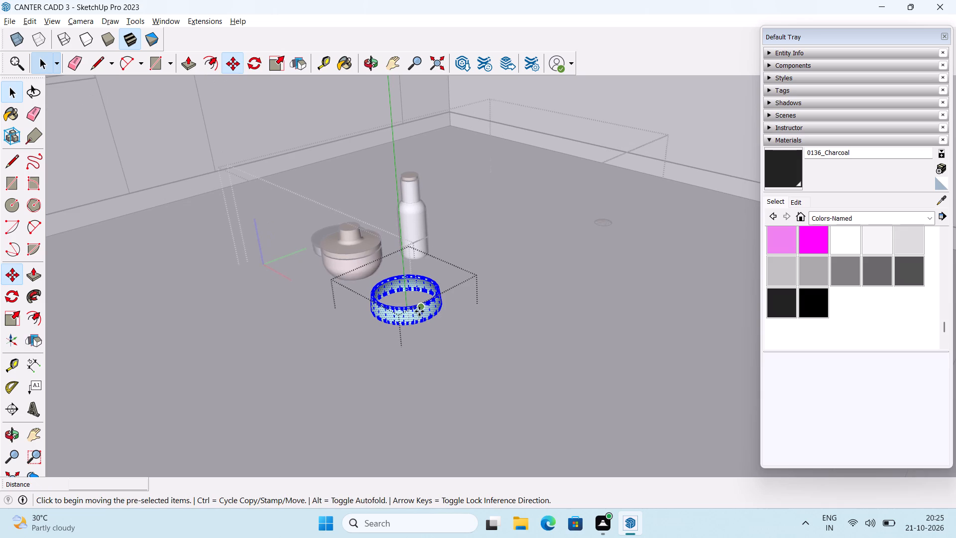
left_click(419, 311)
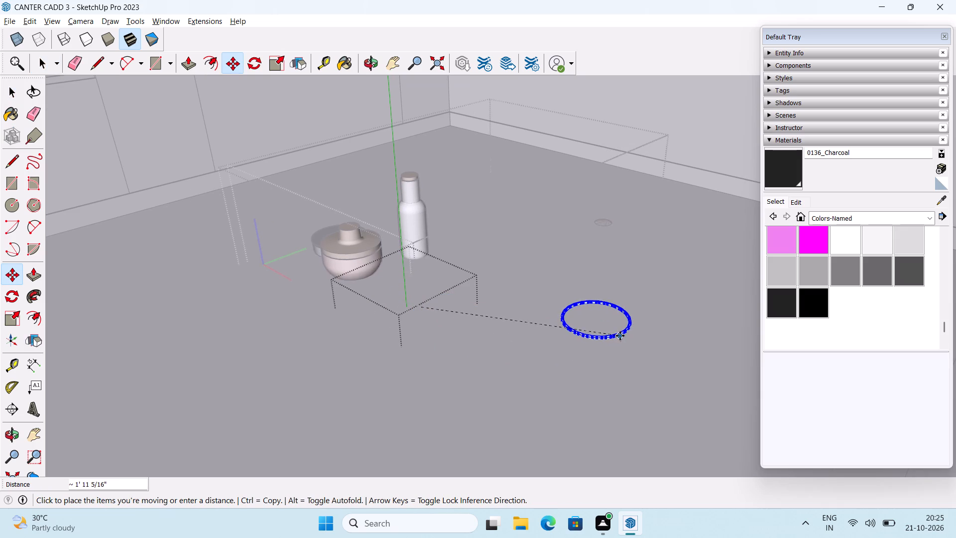
left_click(588, 328)
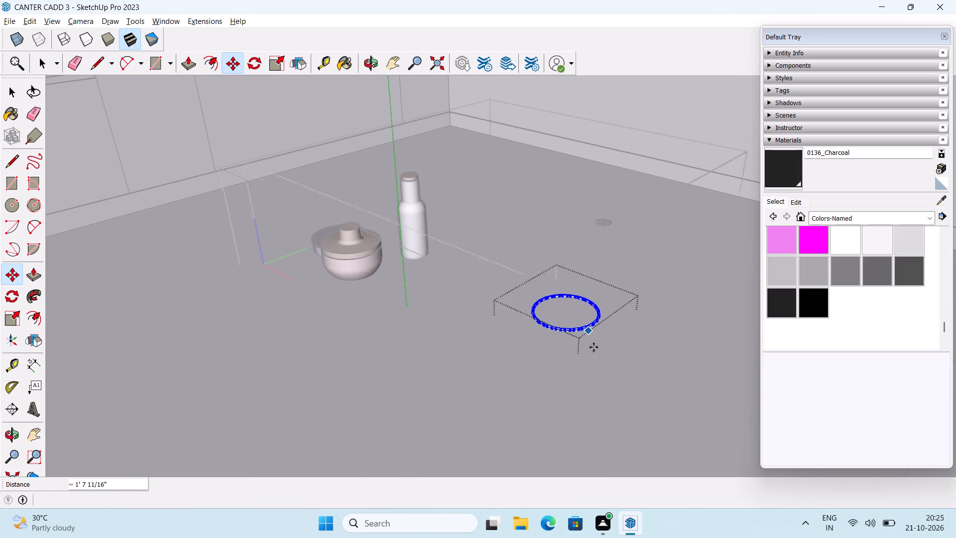
middle_click_drag(596, 359, 540, 299)
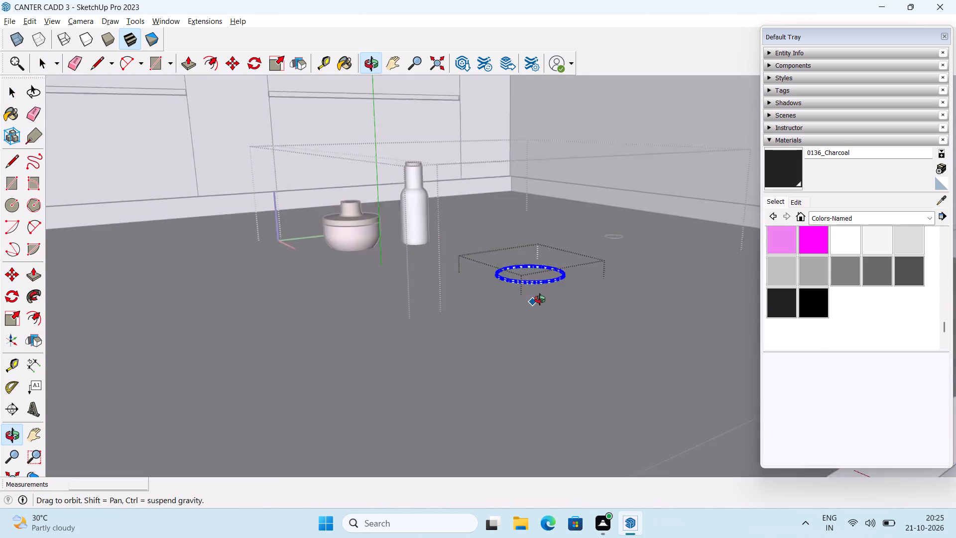
middle_click_drag(540, 299, 537, 312)
scroll(396, 297, "down", 3)
middle_click_drag(391, 287, 561, 329)
key("space")
Open the white bottle inside the imported set for editing.
middle_click_drag(508, 274, 497, 315)
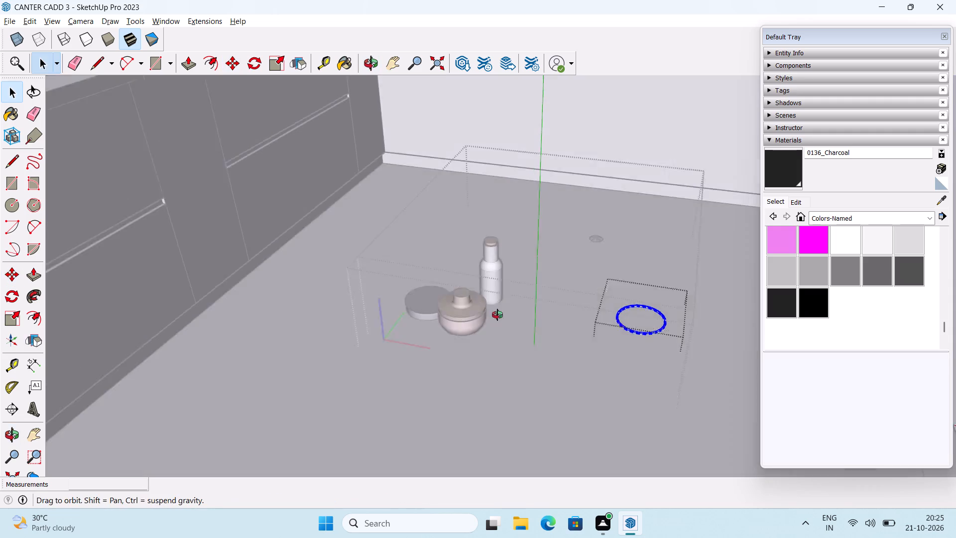
middle_click_drag(497, 315, 476, 336)
scroll(463, 310, "up", 3)
left_click(474, 300)
triple_click(481, 301)
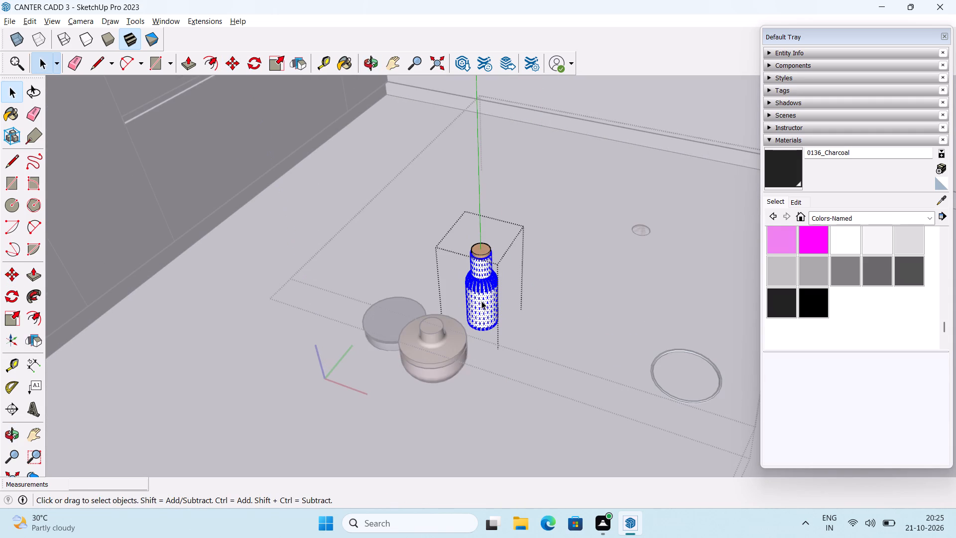
Move the bottle's body and cork together about 2' 9 1/2" across the floor, clear of the jars, and close the bottle for editing.
scroll(481, 268, "up", 2)
left_click_drag(422, 205, 549, 309)
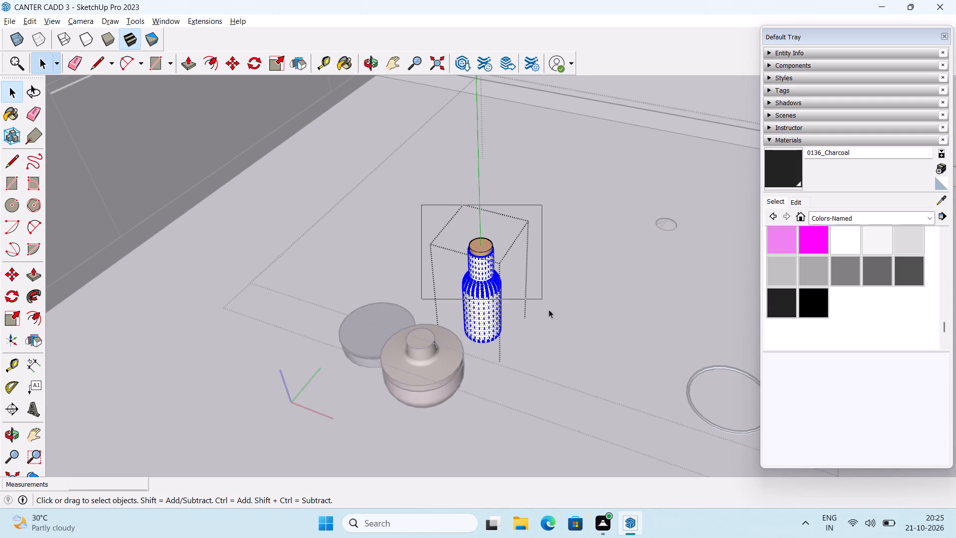
left_click_drag(549, 309, 569, 371)
scroll(517, 342, "up", 2)
middle_click_drag(515, 329, 516, 328)
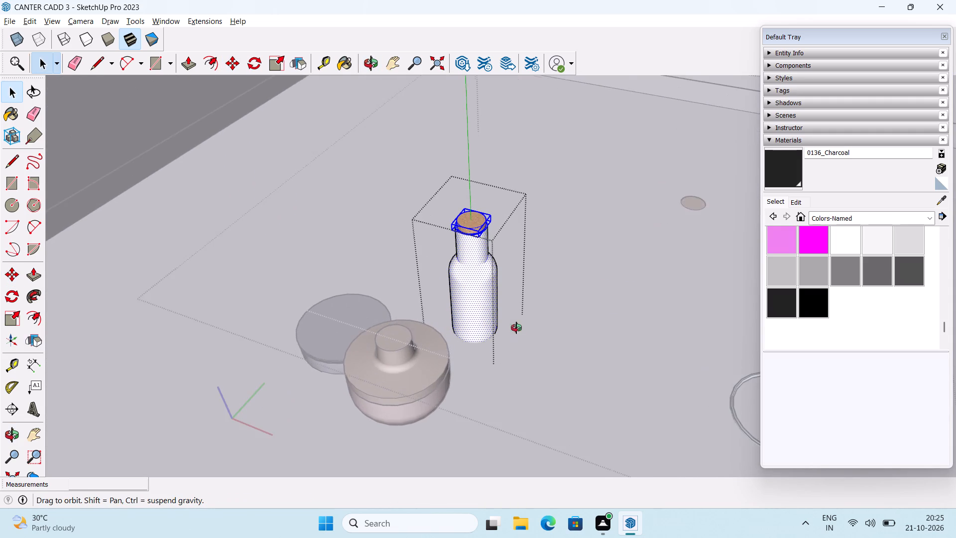
middle_click_drag(516, 328, 431, 294)
left_click(458, 269, "shift")
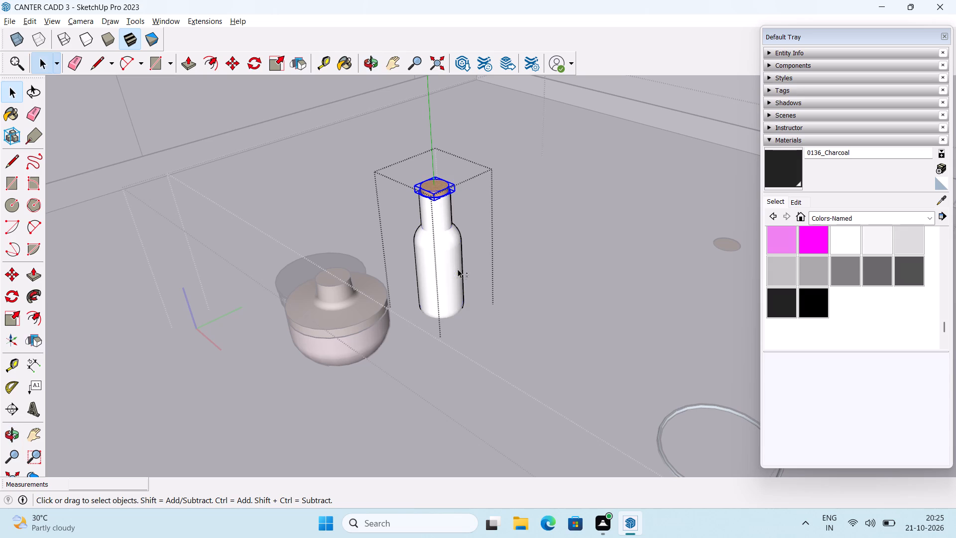
left_click(453, 257, "shift")
middle_click_drag(442, 285, 454, 266)
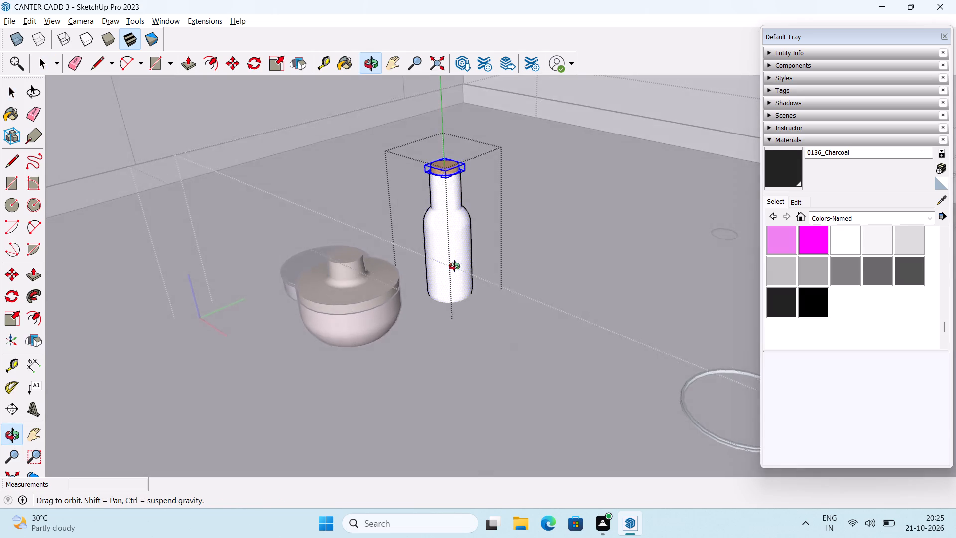
middle_click_drag(454, 266, 454, 293)
key("m")
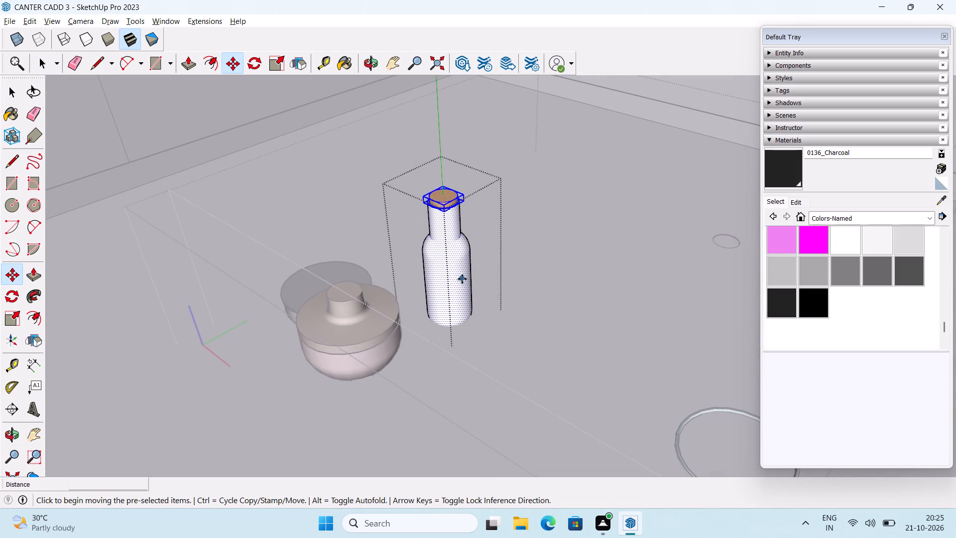
left_click(462, 279)
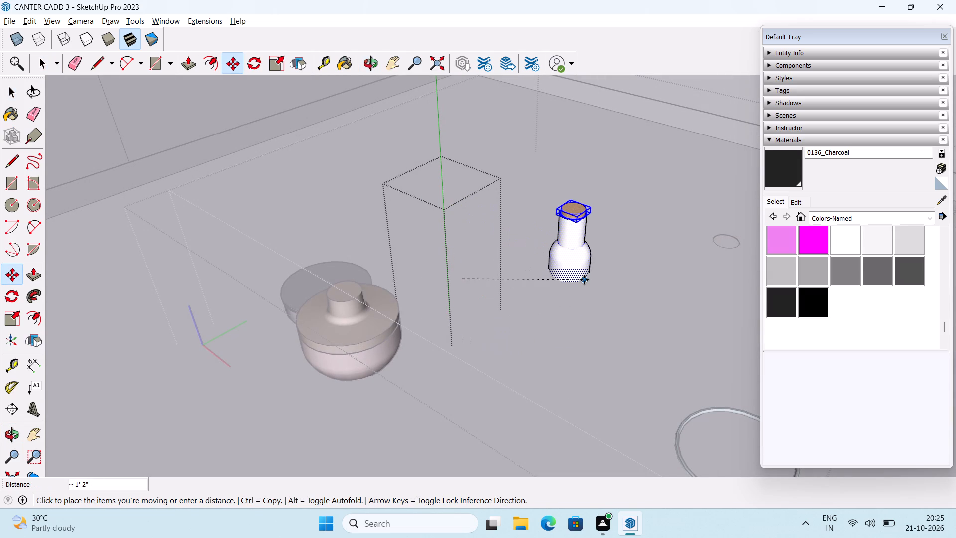
middle_click_drag(582, 285, 611, 186)
scroll(611, 185, "down", 3)
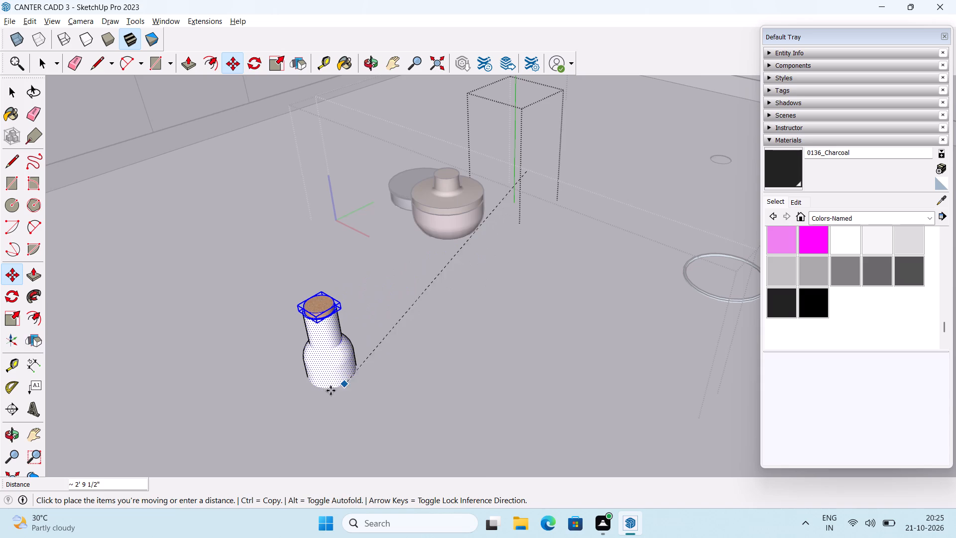
left_click(314, 399)
scroll(326, 368, "down", 12)
key("space")
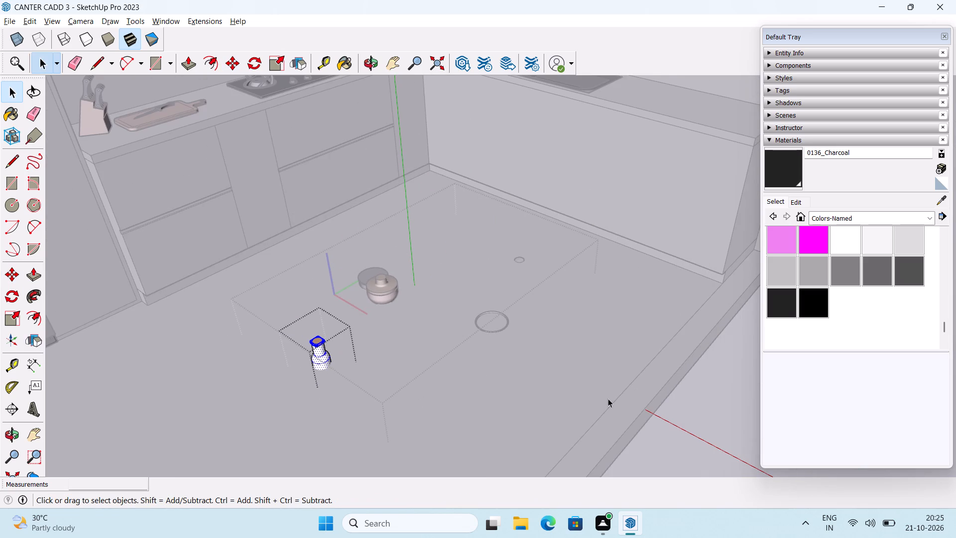
left_click(706, 437)
middle_click_drag(676, 453, 672, 393)
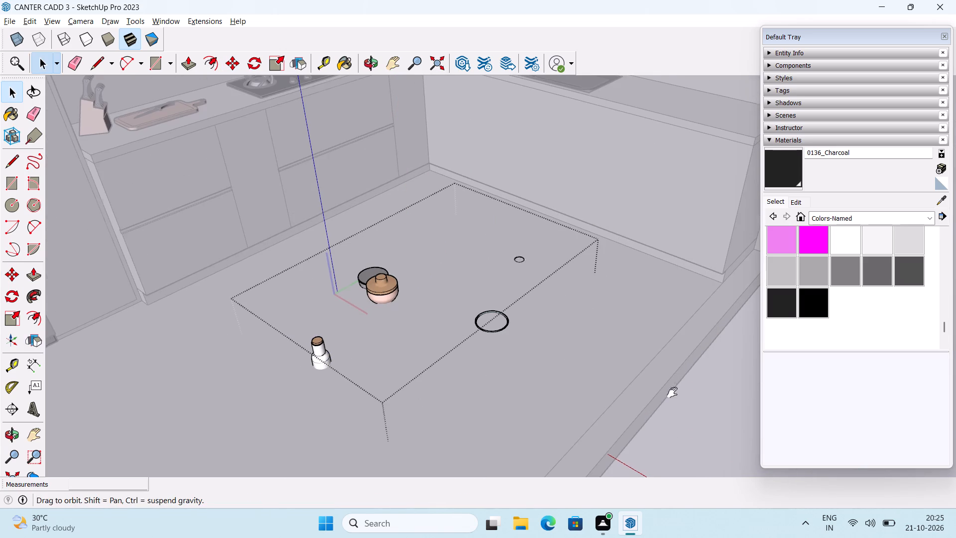
middle_click_drag(672, 393, 633, 267)
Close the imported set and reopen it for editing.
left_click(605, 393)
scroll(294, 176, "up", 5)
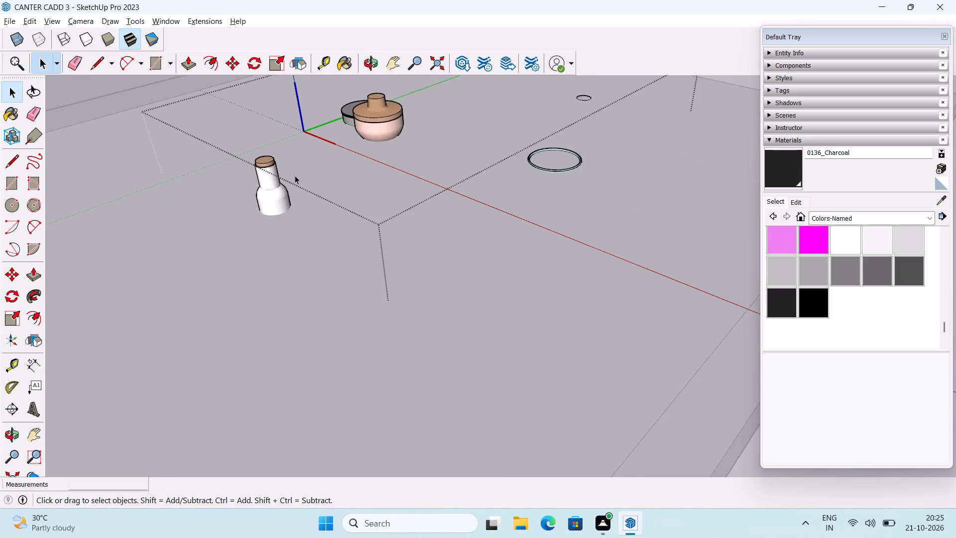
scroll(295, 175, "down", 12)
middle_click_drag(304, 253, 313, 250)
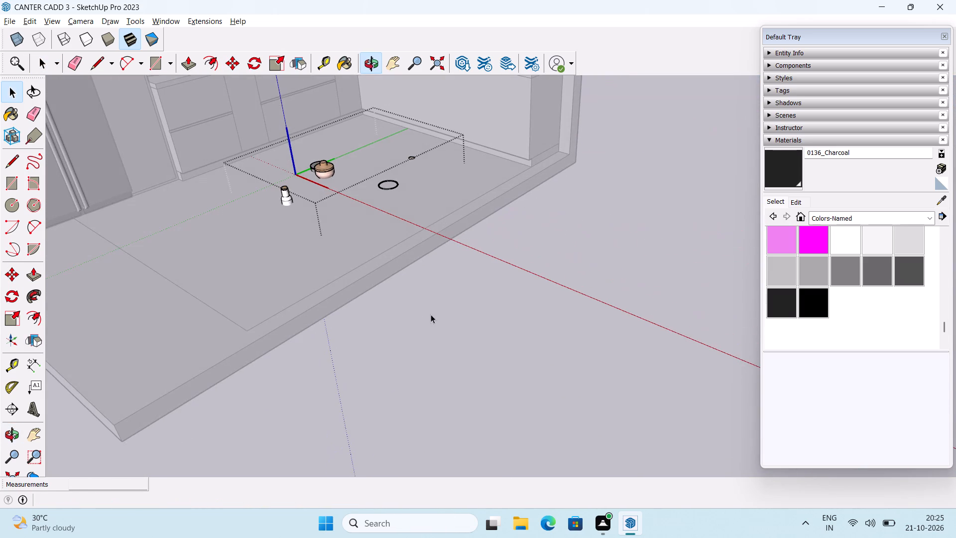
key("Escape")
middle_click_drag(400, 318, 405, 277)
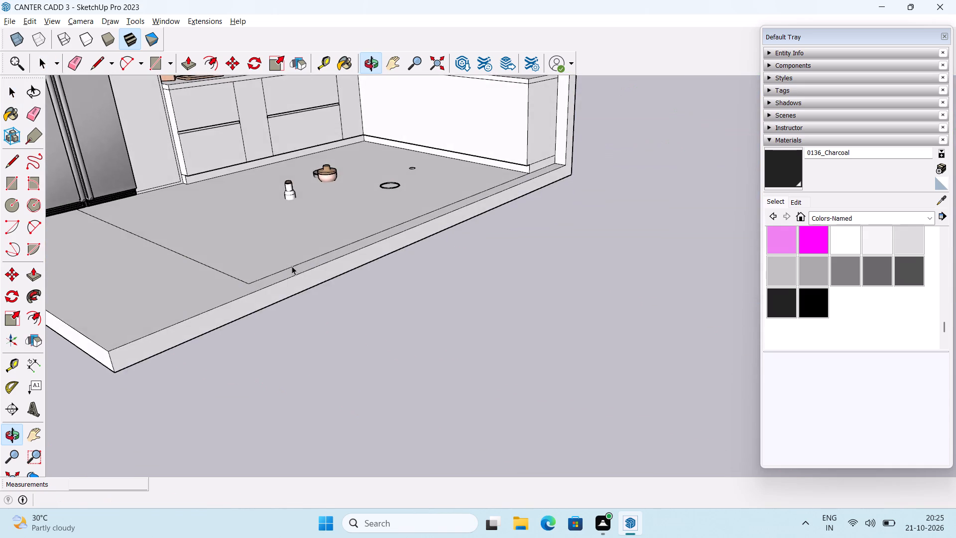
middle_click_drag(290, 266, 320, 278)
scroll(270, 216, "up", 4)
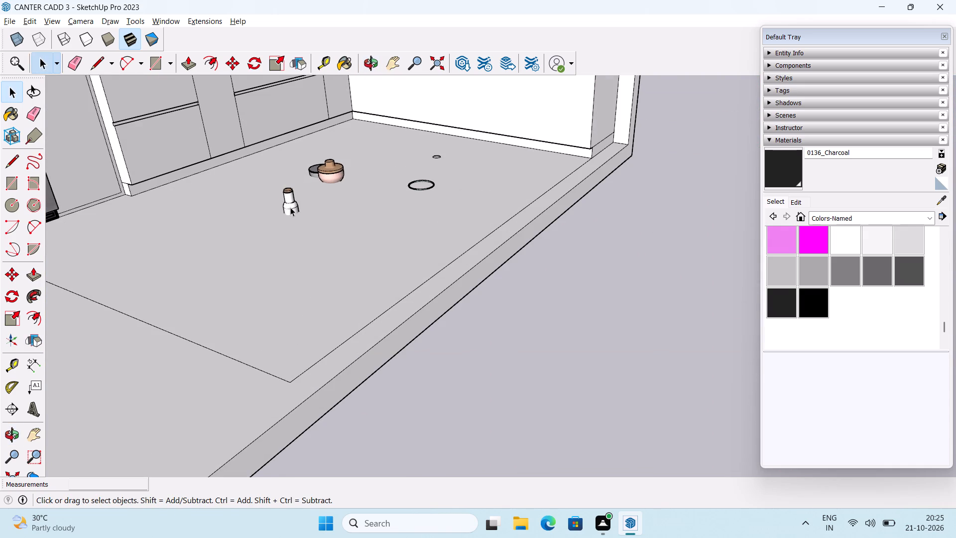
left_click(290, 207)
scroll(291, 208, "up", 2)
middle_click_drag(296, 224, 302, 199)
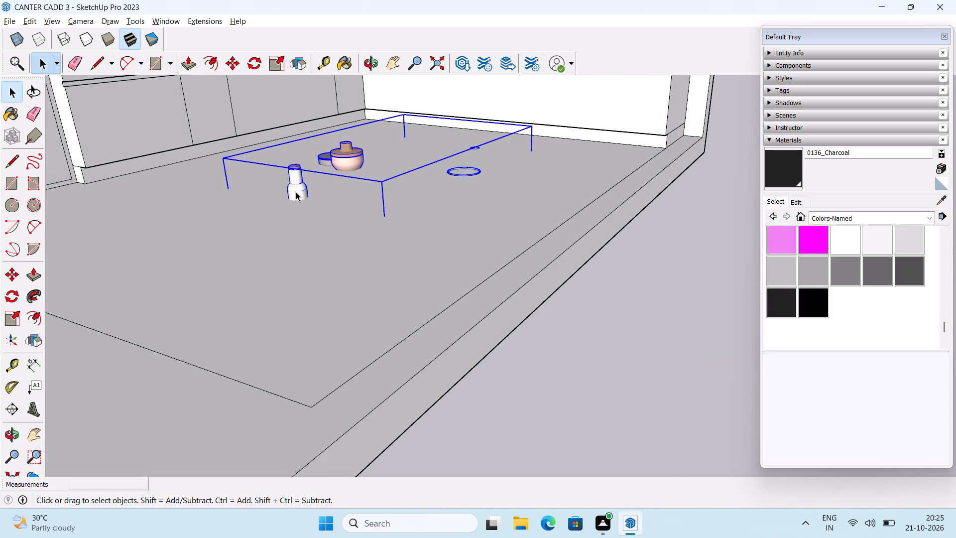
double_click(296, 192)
Raise the whole white bottle about 7 15/16" along the blue axis, out of the floor.
left_click_drag(263, 152, 266, 151)
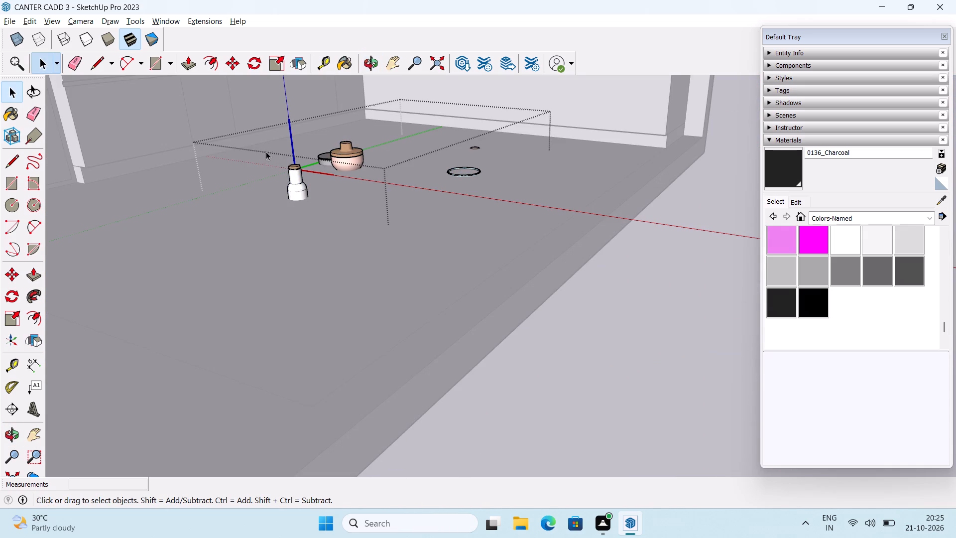
left_click_drag(266, 151, 315, 258)
left_click_drag(270, 128, 310, 254)
scroll(281, 151, "up", 3)
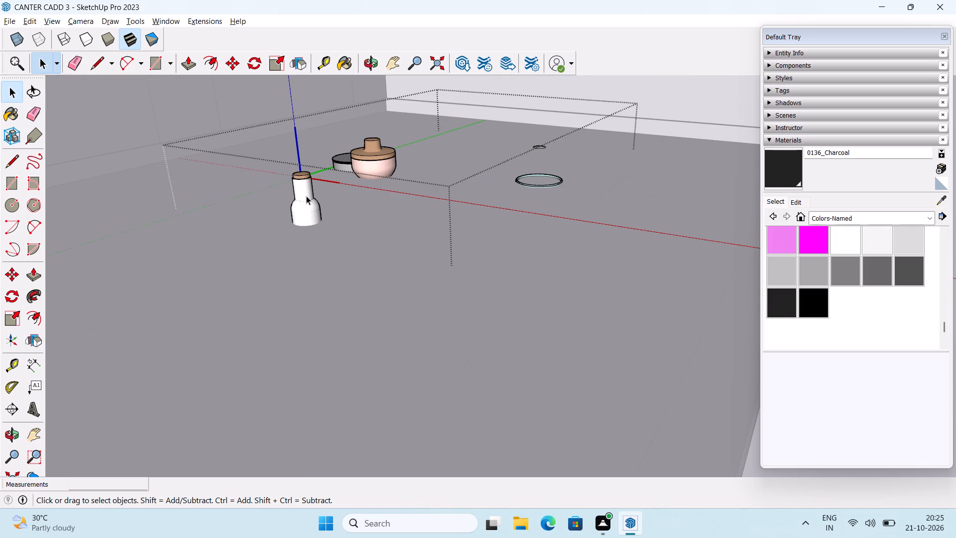
triple_click(303, 185)
middle_click_drag(299, 238, 297, 132)
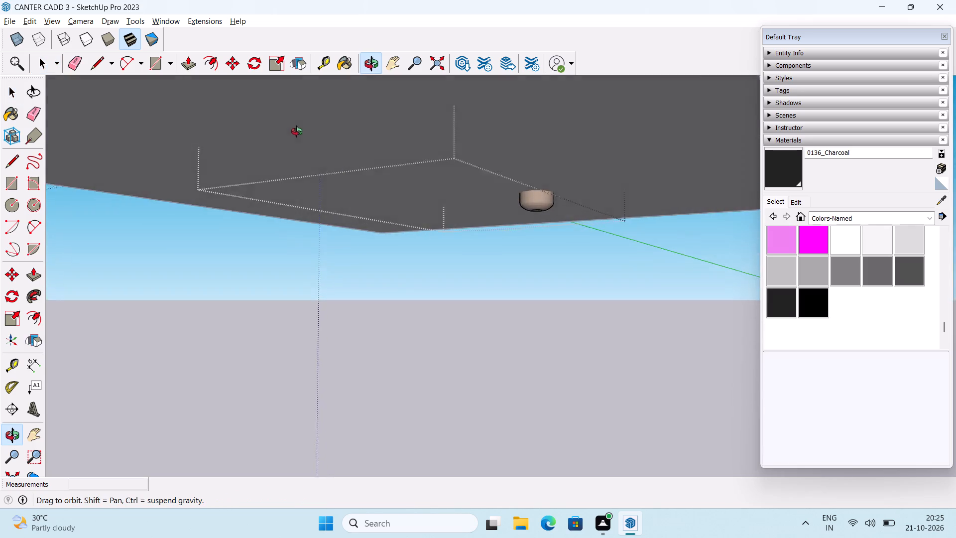
middle_click_drag(297, 132, 297, 232)
key("m")
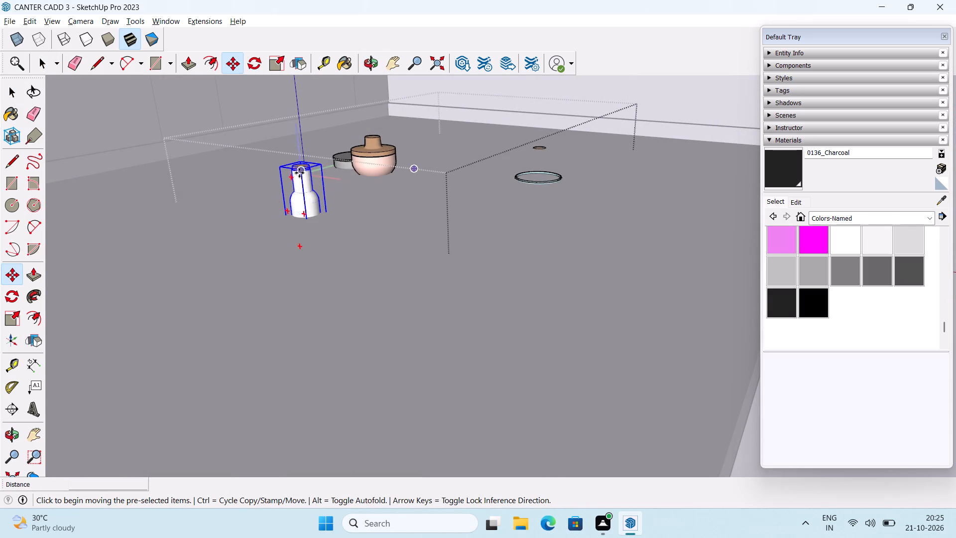
left_click(299, 171)
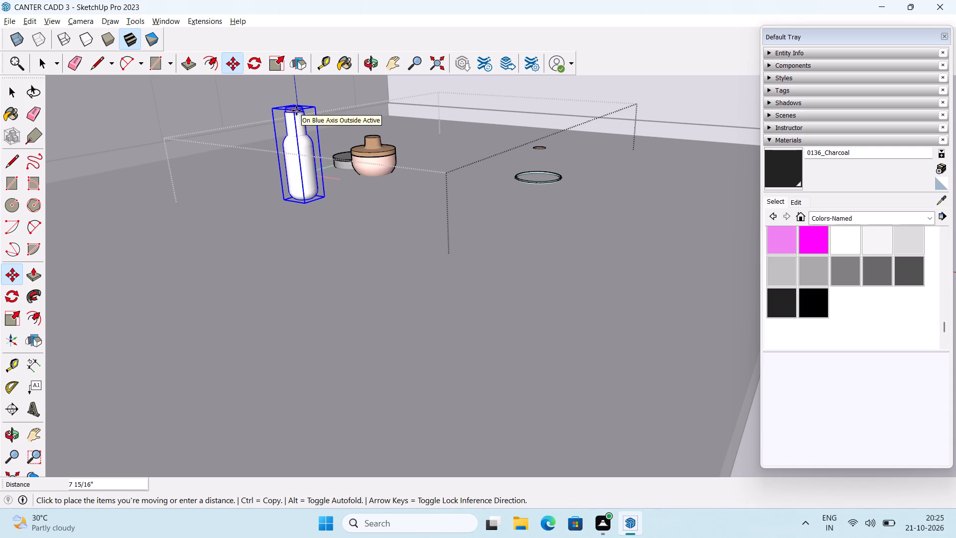
left_click(296, 111)
middle_click_drag(343, 173, 298, 207)
key("space")
Raise the tall brown lidded jar about 11" vertically so it comes up out of the floor.
middle_click_drag(375, 213, 370, 203)
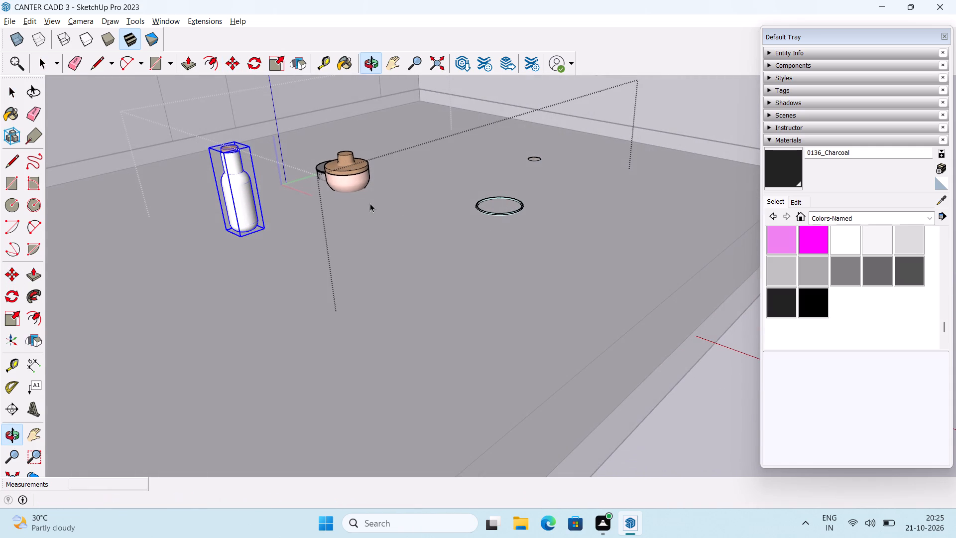
middle_click_drag(489, 244, 451, 178)
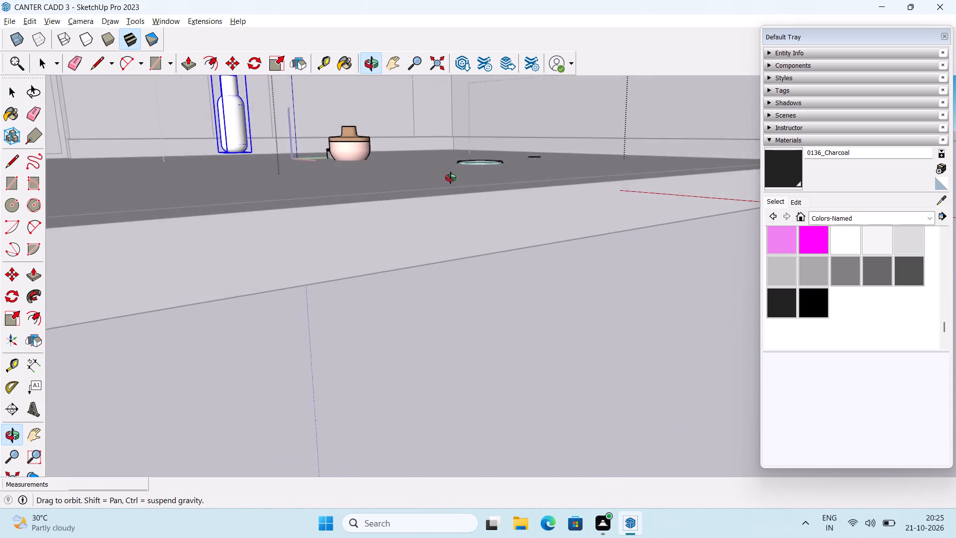
middle_click_drag(451, 178, 449, 166)
middle_click_drag(513, 220, 489, 180)
left_click(517, 195)
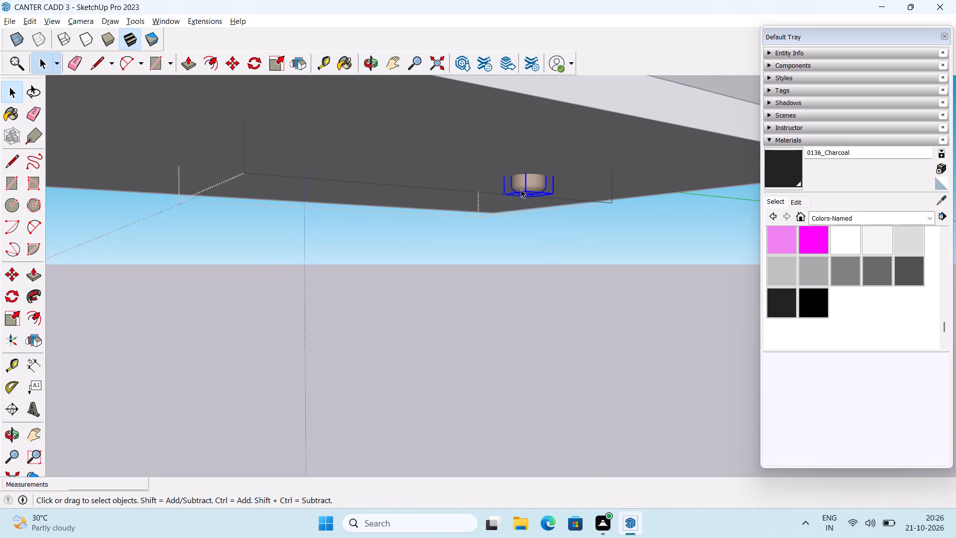
scroll(521, 189, "down", 3)
middle_click_drag(515, 207, 484, 277)
scroll(501, 198, "up", 2)
middle_click_drag(500, 267, 424, 222)
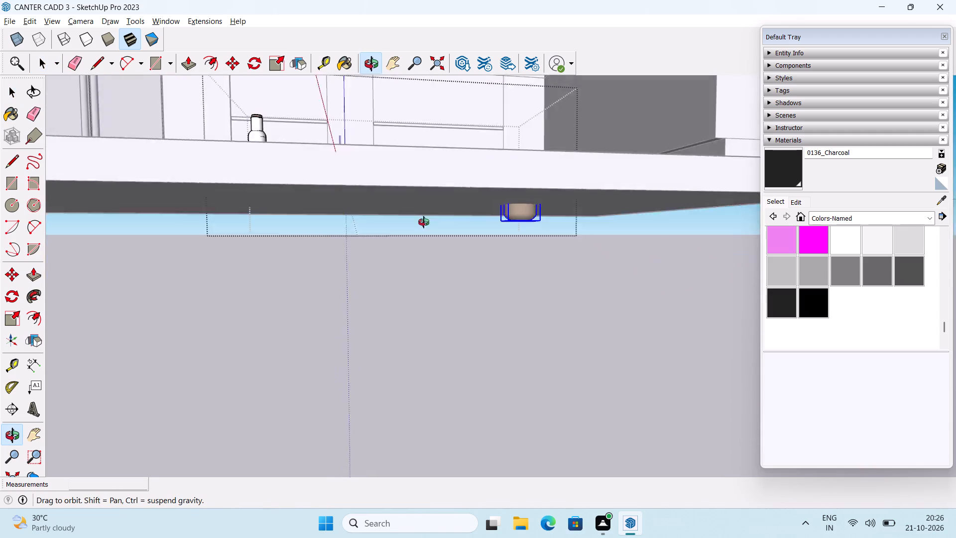
middle_click_drag(424, 222, 440, 296)
key("m")
middle_click_drag(459, 221, 481, 281)
scroll(492, 215, "up", 2)
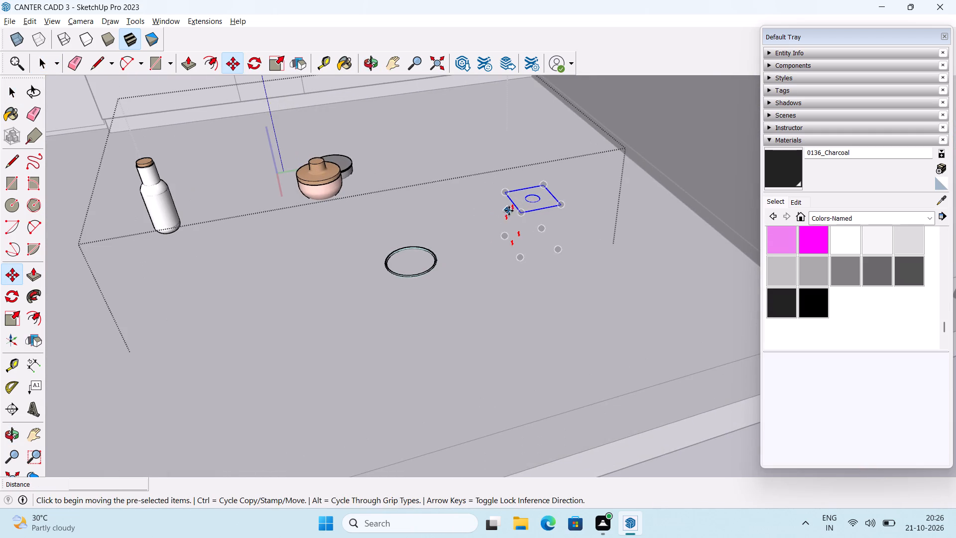
left_click(522, 212)
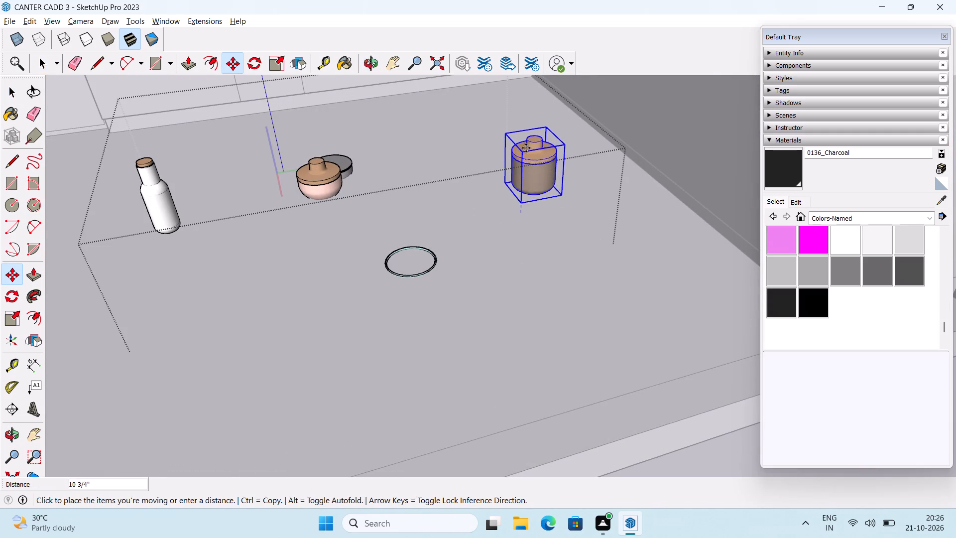
left_click(523, 139)
middle_click_drag(523, 265, 531, 243)
key("space")
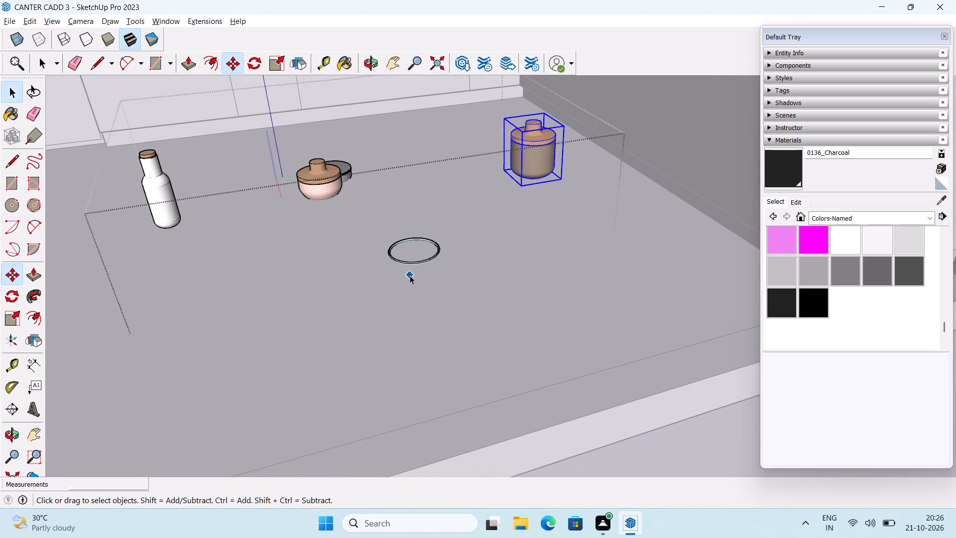
Raise the pale blue bowl vertically along the blue axis, out of the floor.
middle_click_drag(417, 298, 418, 285)
left_click_drag(356, 207, 435, 242)
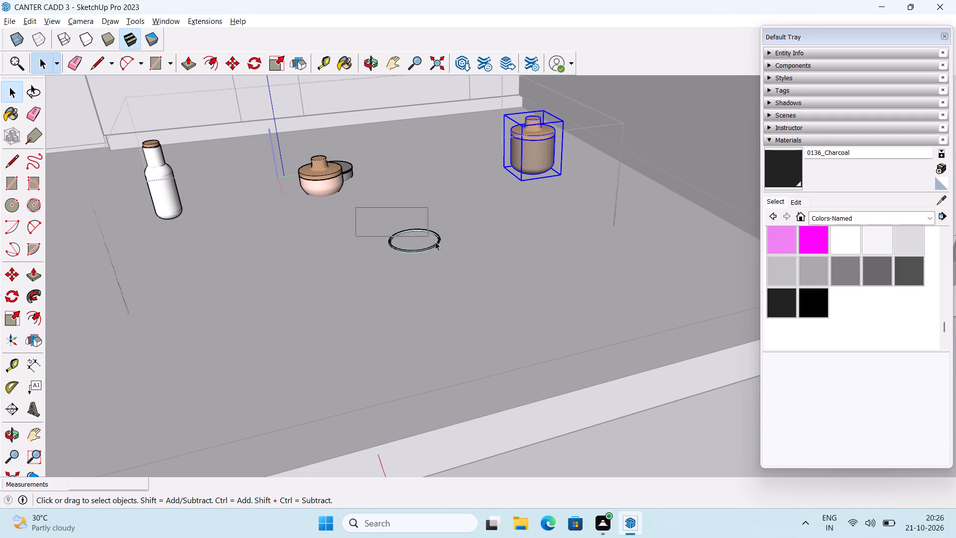
left_click_drag(435, 242, 478, 321)
middle_click_drag(455, 287, 444, 330)
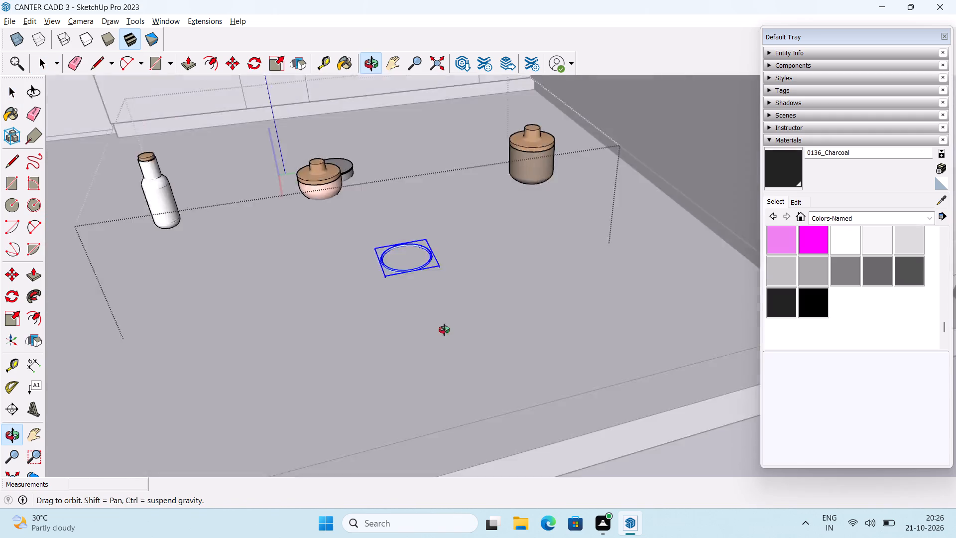
middle_click_drag(444, 330, 444, 375)
key("m")
left_click(389, 336)
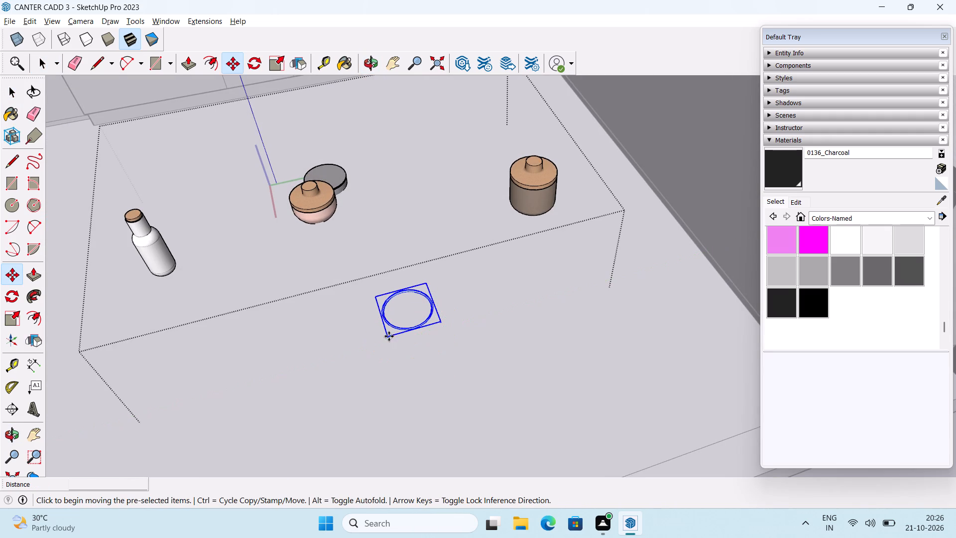
middle_click_drag(382, 290, 387, 176)
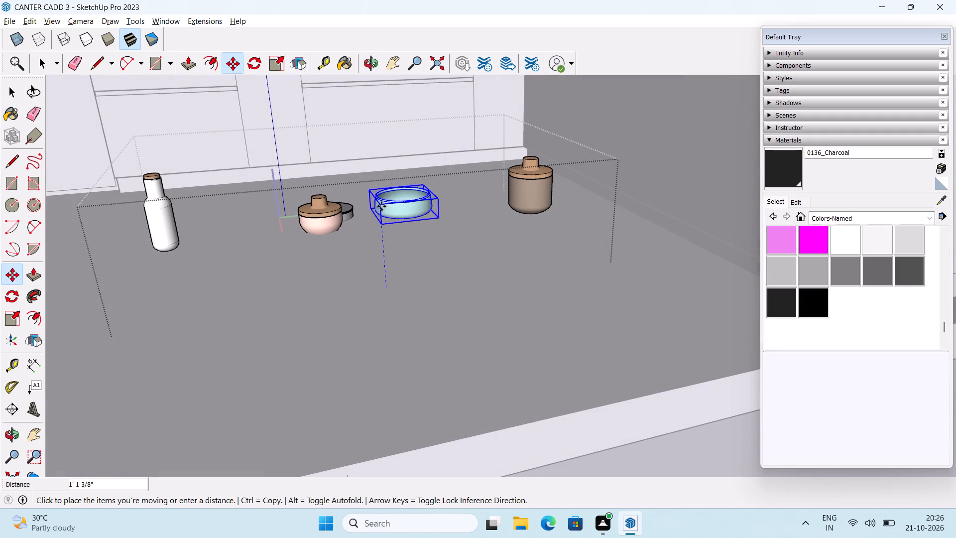
left_click(380, 235)
scroll(393, 249, "down", 6)
middle_click_drag(336, 275, 363, 233)
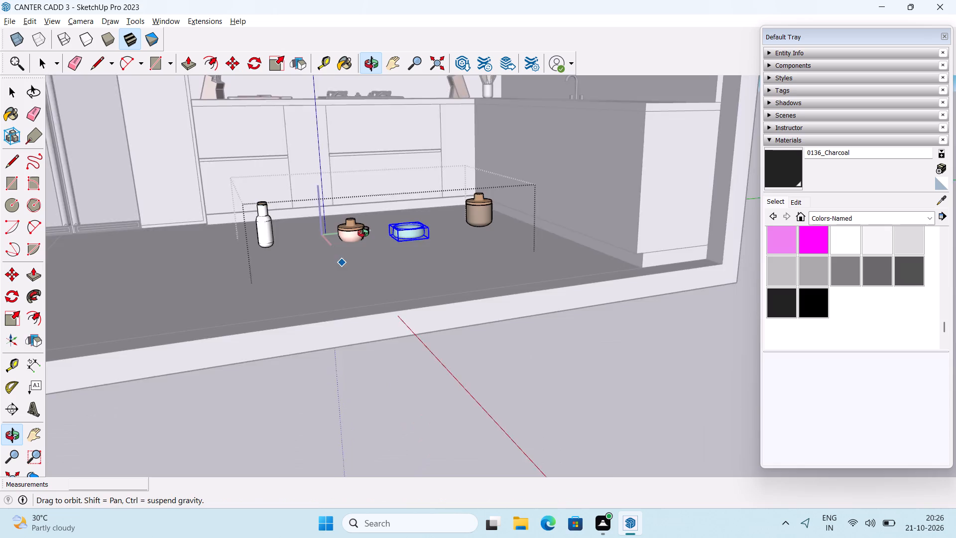
middle_click_drag(363, 233, 386, 302)
key("space")
scroll(355, 246, "up", 6)
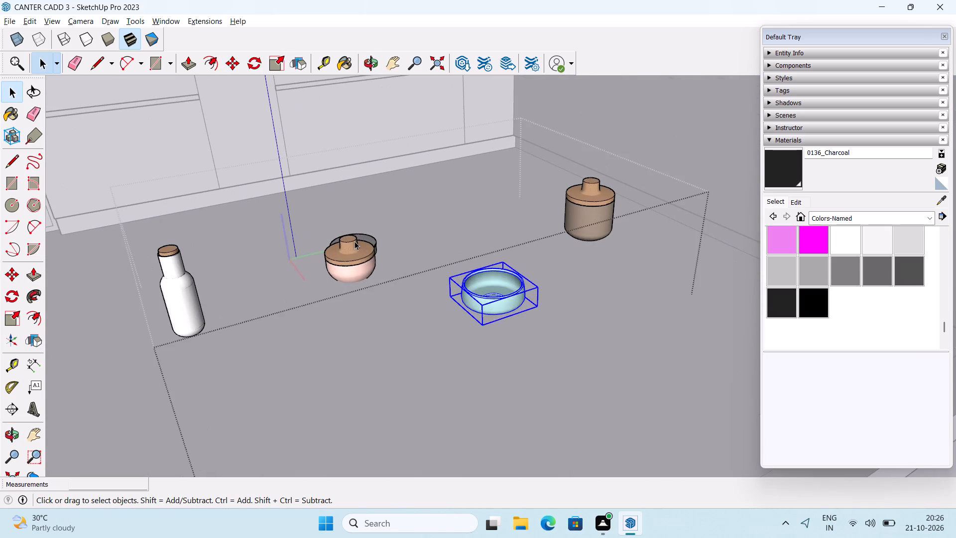
Move the white bottle about 9' 11" from the floor onto the lower shelf of the open wall cabinet near the corner.
key("Escape")
key("Escape")
scroll(355, 291, "down", 3)
left_click(230, 302)
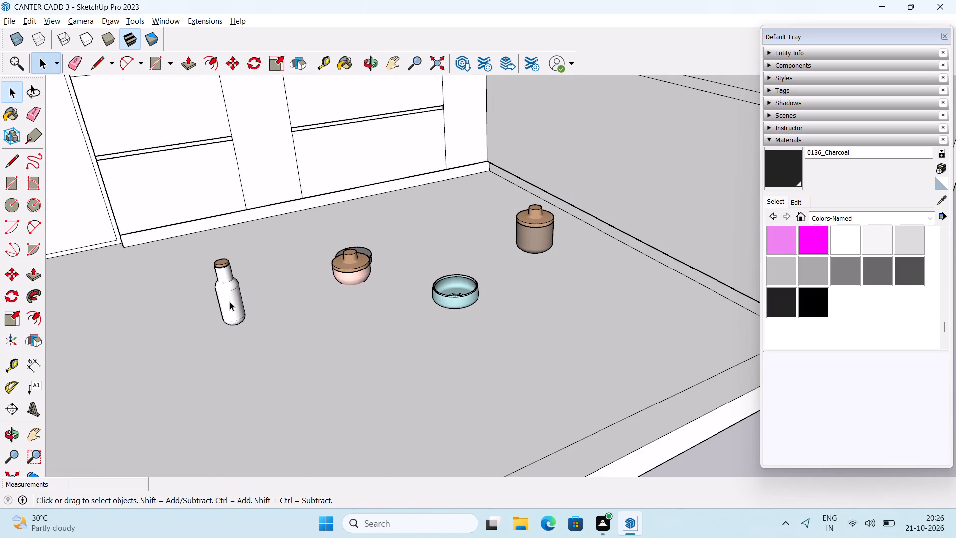
key("Escape")
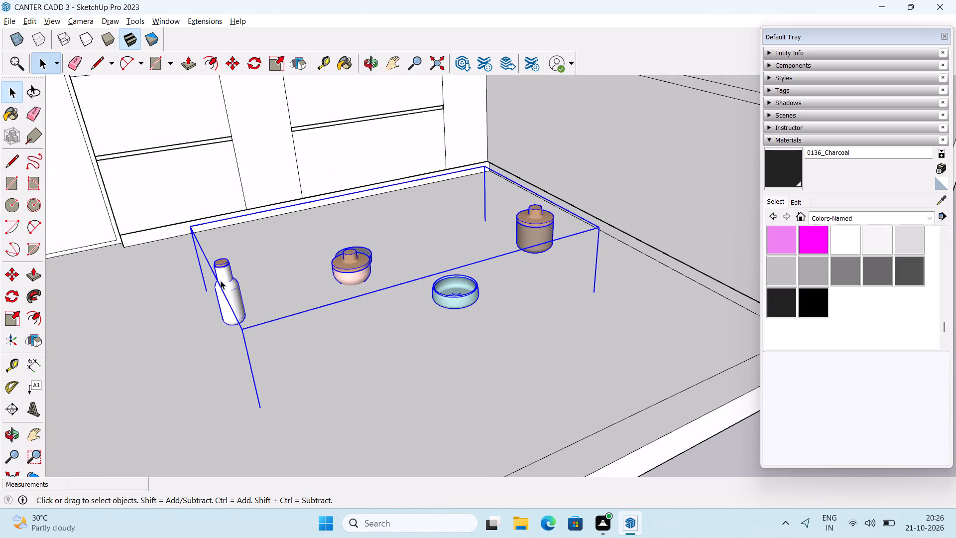
middle_click_drag(224, 281, 231, 285)
triple_click(229, 295)
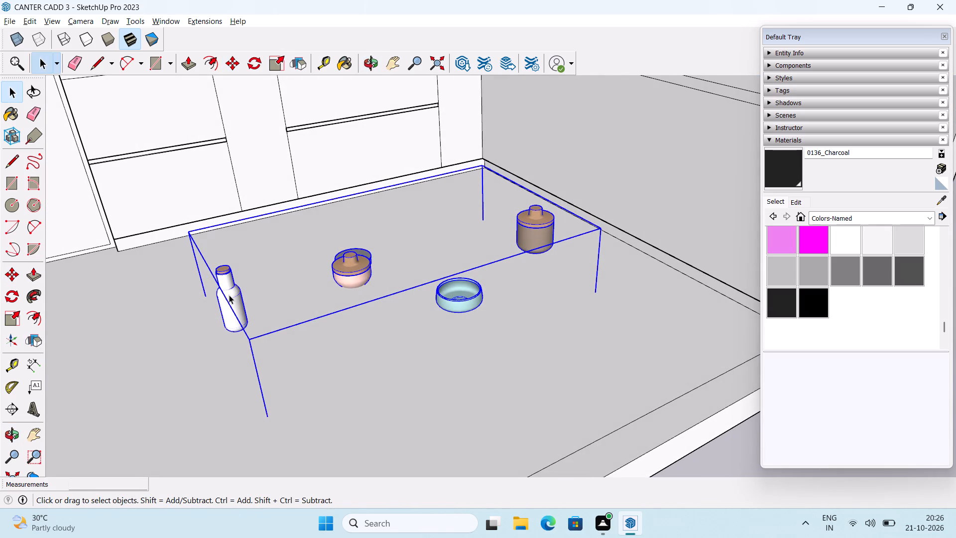
left_click(236, 302)
triple_click(236, 301)
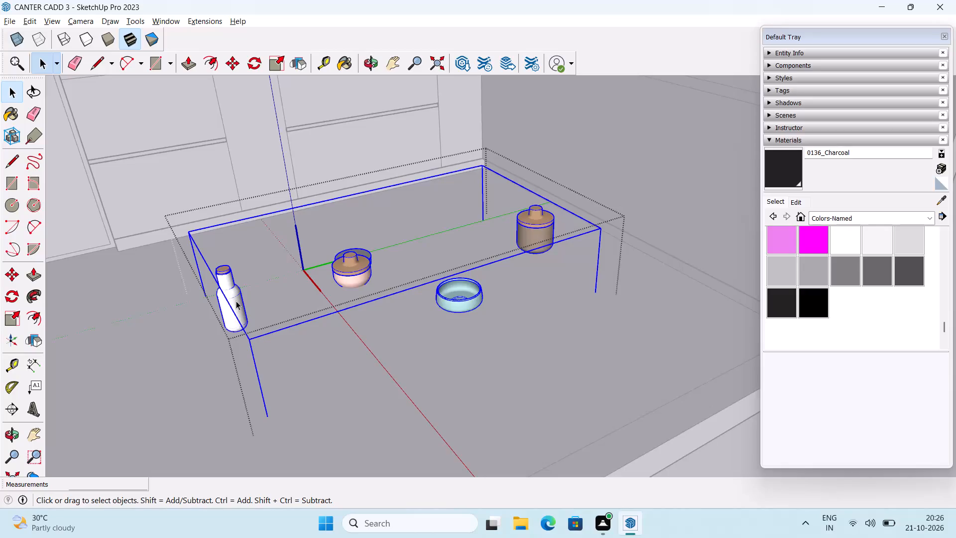
middle_click_drag(257, 321, 256, 313)
key("m")
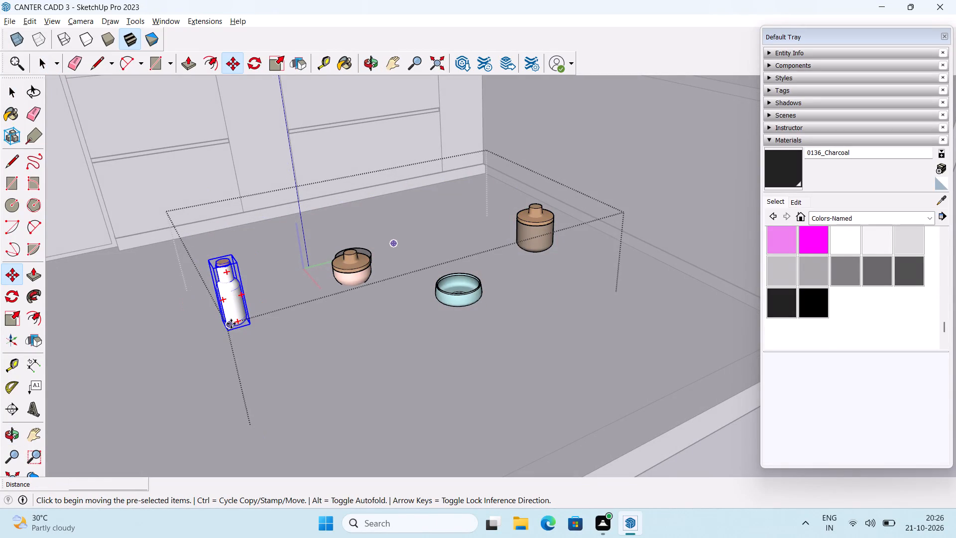
scroll(222, 338, "up", 11)
middle_click_drag(218, 313, 260, 262)
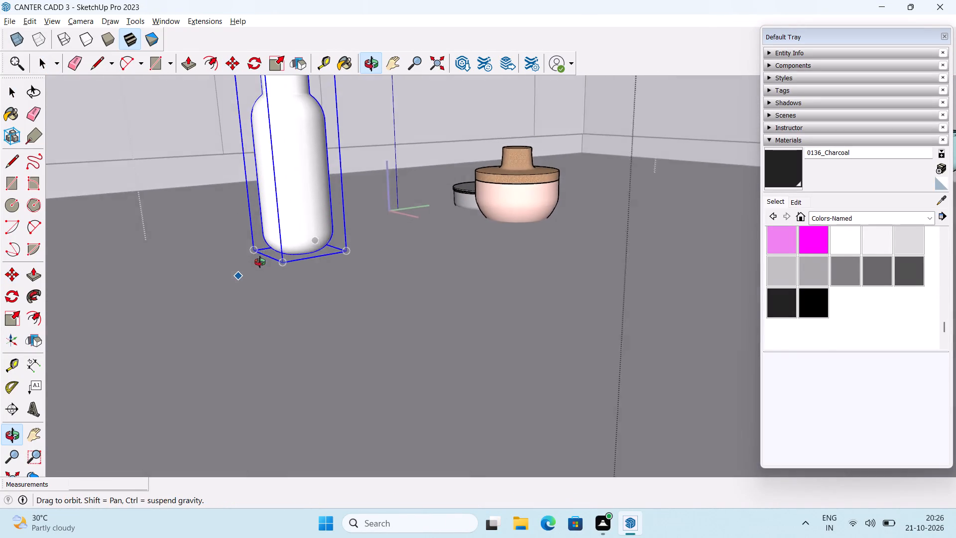
middle_click_drag(260, 262, 260, 265)
left_click(281, 275)
scroll(309, 220, "down", 6)
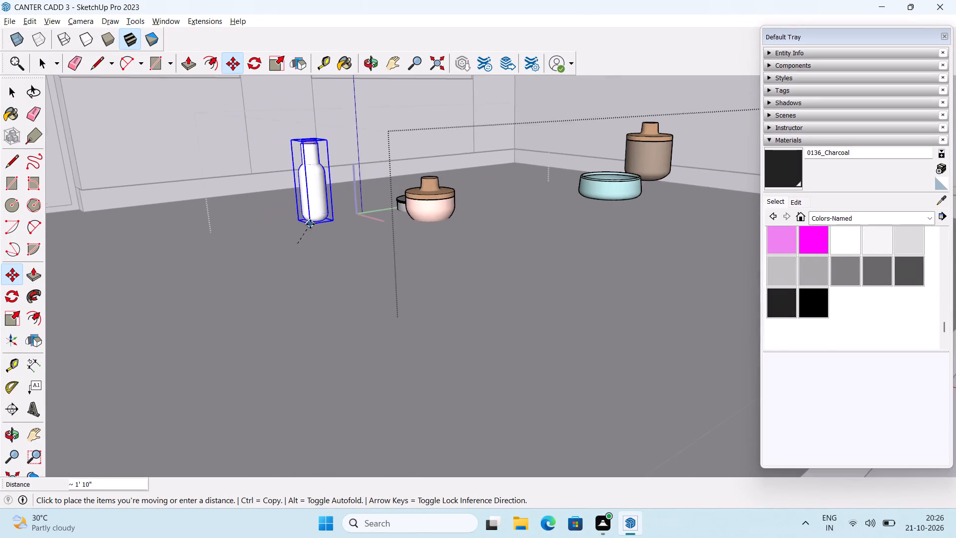
middle_click_drag(361, 212, 310, 424, "shift")
middle_click_drag(438, 237, 378, 469, "shift")
middle_click_drag(375, 279, 386, 359, "shift")
scroll(398, 328, "up", 10)
middle_click_drag(404, 363, 294, 361)
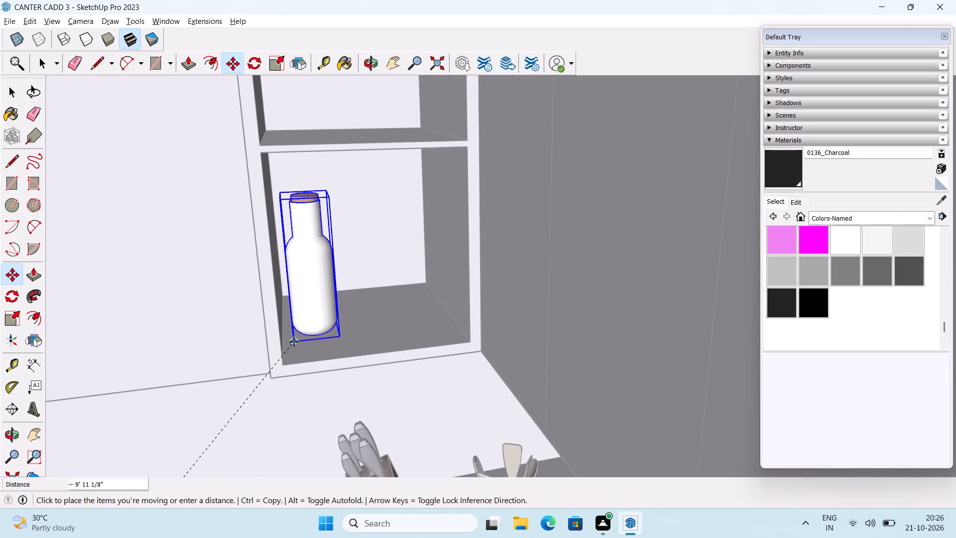
left_click(294, 342)
Open the pale blue bowl and move all its geometry about 9' 7" from the floor onto the shelf beside the white bottle.
scroll(294, 340, "down", 7)
middle_click_drag(315, 352, 331, 262, "shift")
scroll(328, 245, "down", 8)
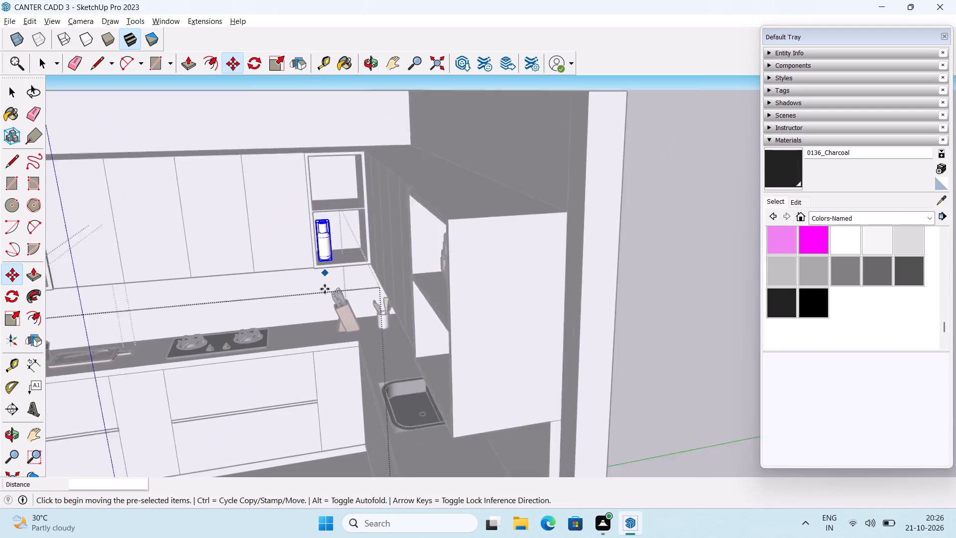
scroll(325, 289, "down", 4)
middle_click_drag(328, 335, 392, 215, "shift")
middle_click_drag(357, 341, 382, 302, "shift")
scroll(315, 334, "up", 7)
middle_click_drag(334, 297, 348, 320)
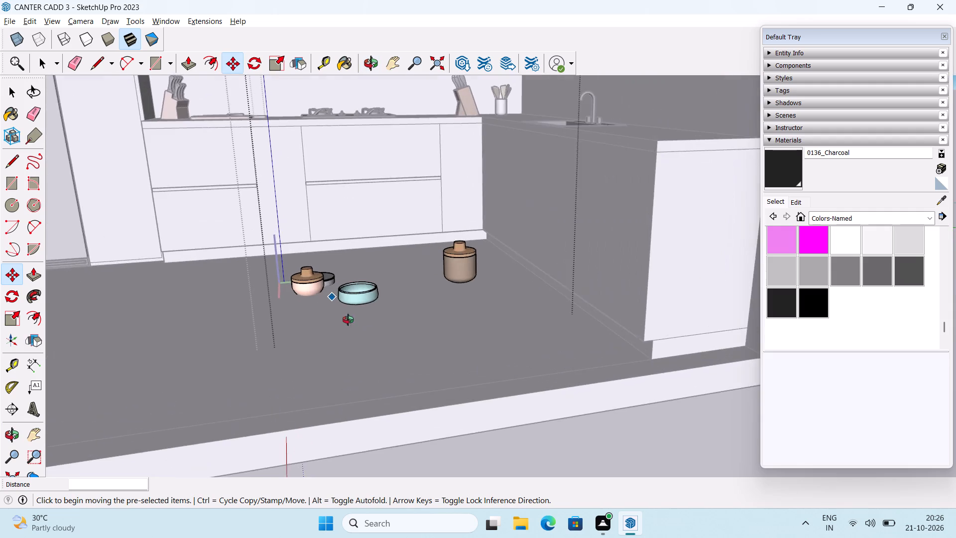
middle_click_drag(348, 320, 360, 379)
scroll(359, 375, "up", 6)
key("space")
triple_click(402, 371)
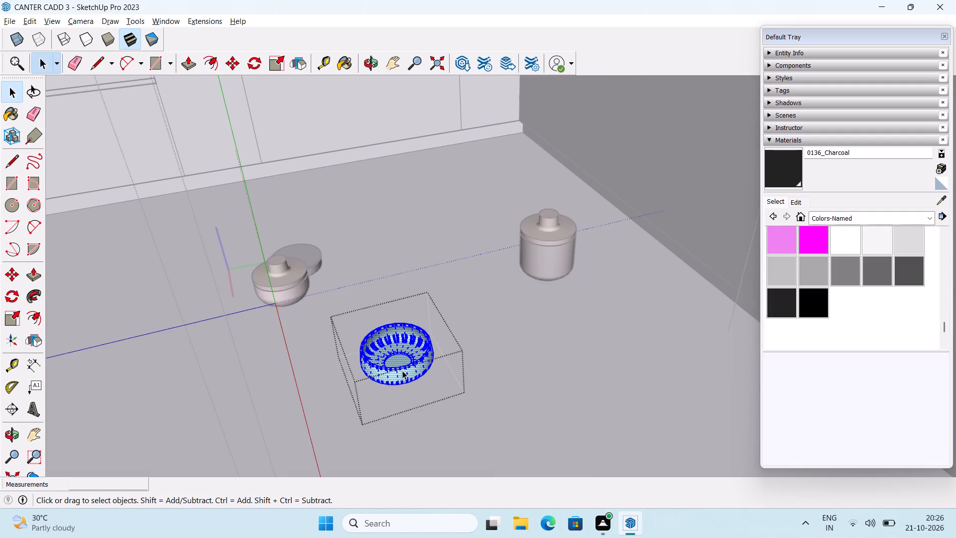
middle_click_drag(398, 385, 398, 379)
key("m")
middle_click_drag(402, 374, 388, 292)
scroll(374, 271, "up", 2)
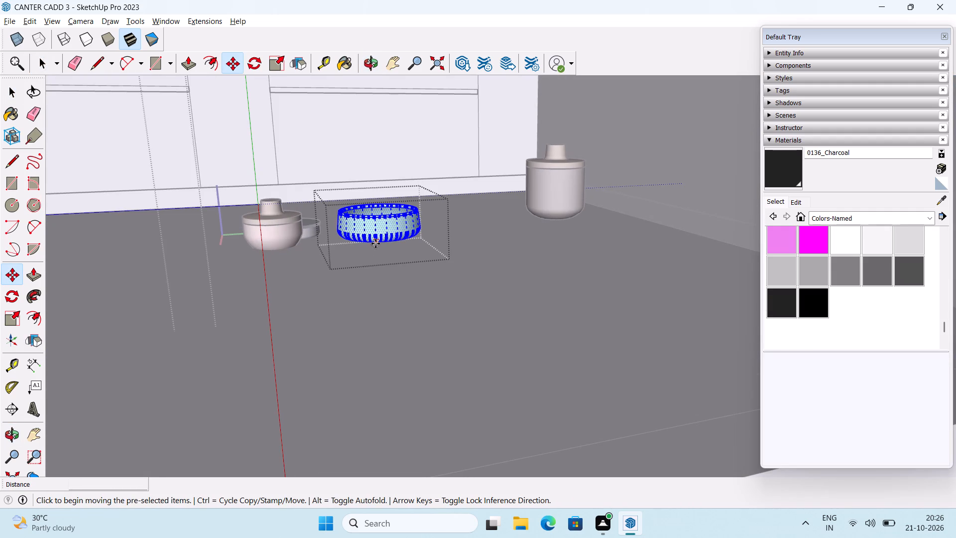
left_click(375, 244)
scroll(397, 186, "down", 7)
middle_click_drag(404, 189, 399, 357)
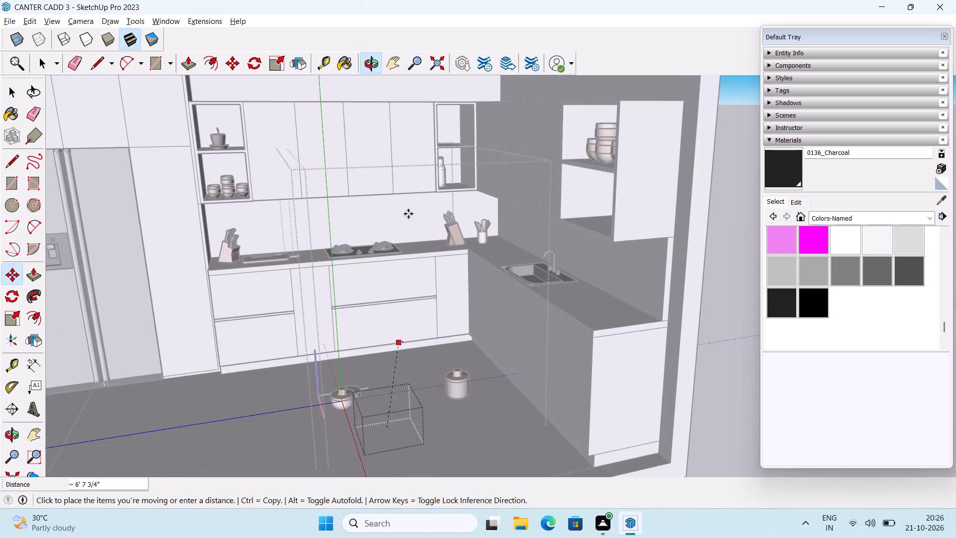
middle_click_drag(409, 210, 406, 305, "shift")
scroll(443, 279, "up", 15)
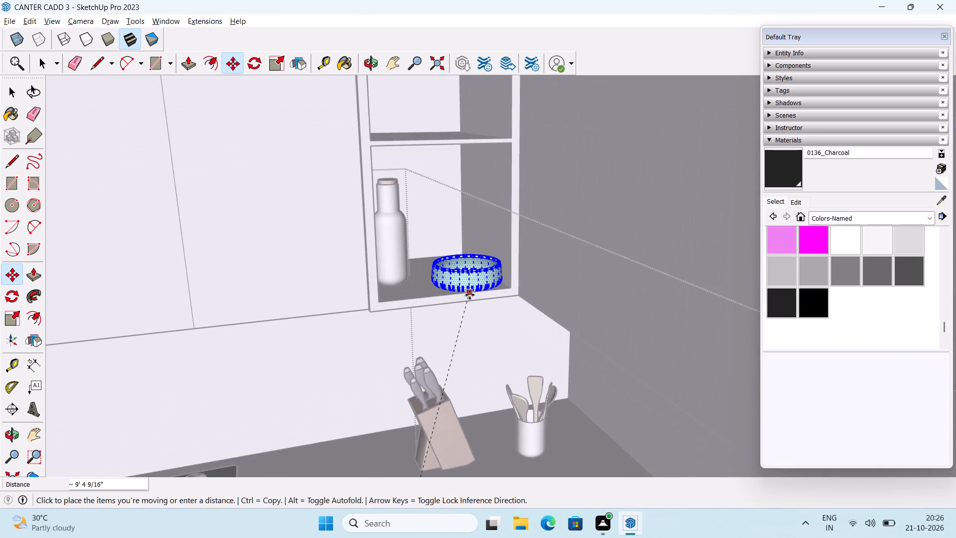
scroll(470, 295, "up", 6)
middle_click_drag(469, 289, 425, 344)
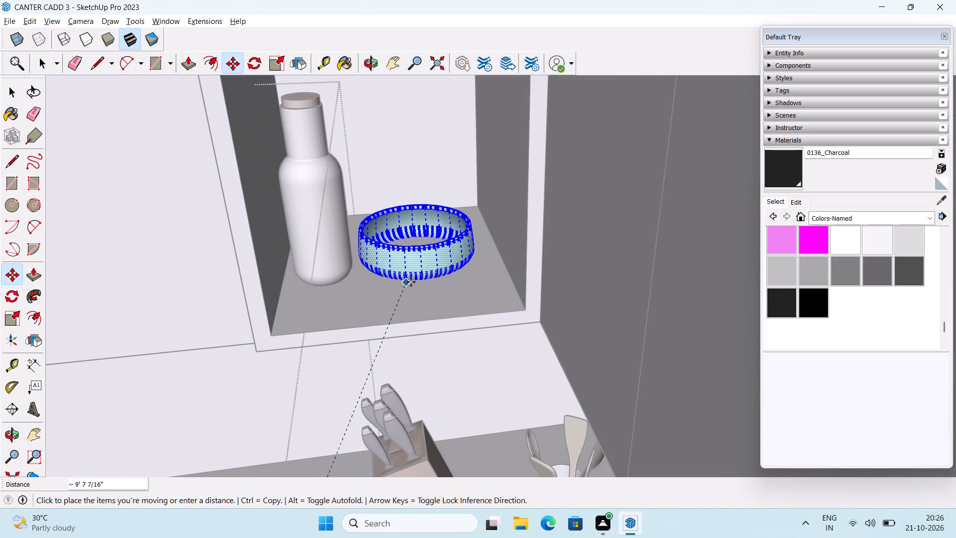
middle_click_drag(414, 289, 413, 199)
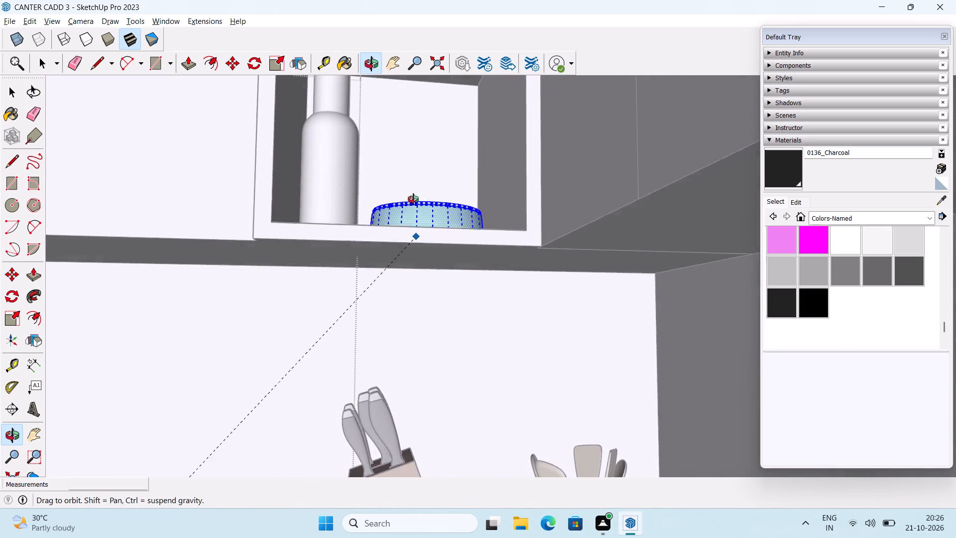
middle_click_drag(413, 199, 415, 295)
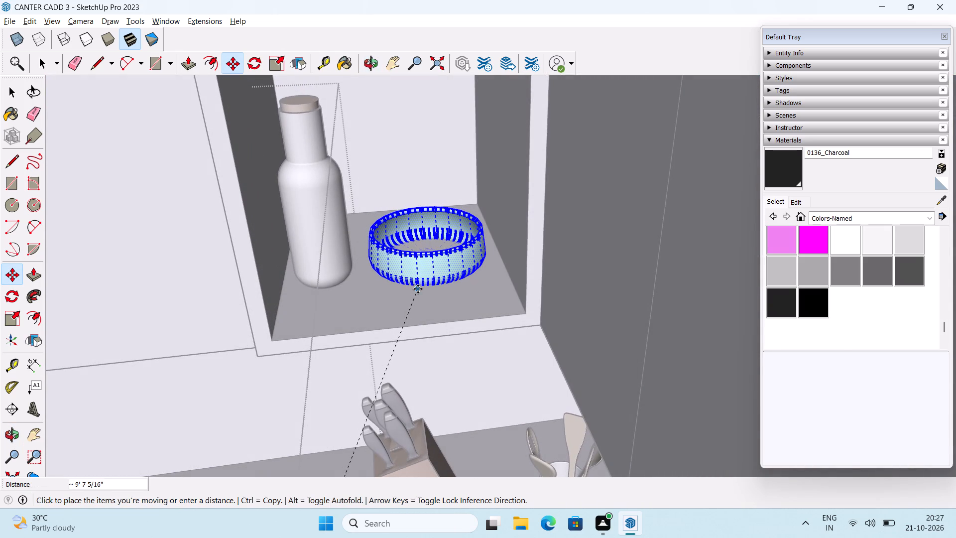
left_click(418, 289)
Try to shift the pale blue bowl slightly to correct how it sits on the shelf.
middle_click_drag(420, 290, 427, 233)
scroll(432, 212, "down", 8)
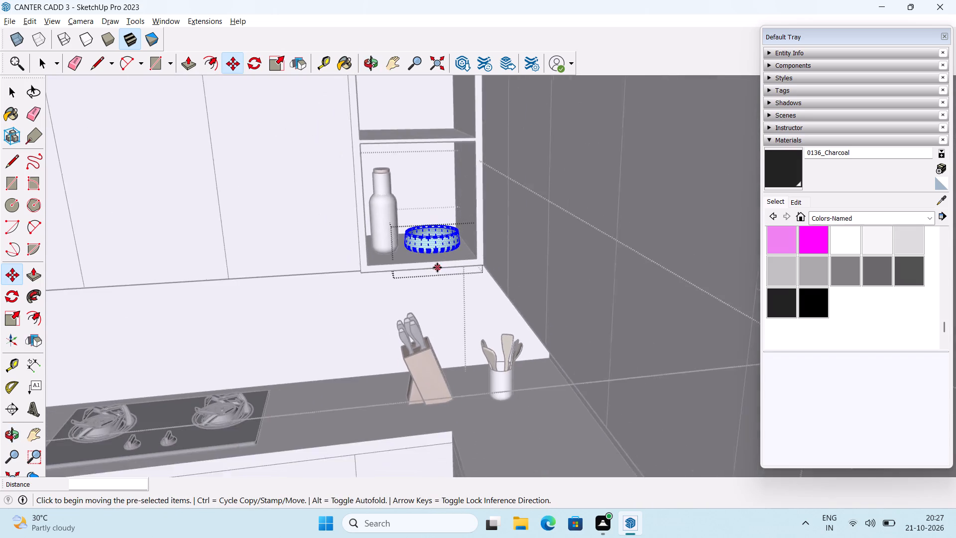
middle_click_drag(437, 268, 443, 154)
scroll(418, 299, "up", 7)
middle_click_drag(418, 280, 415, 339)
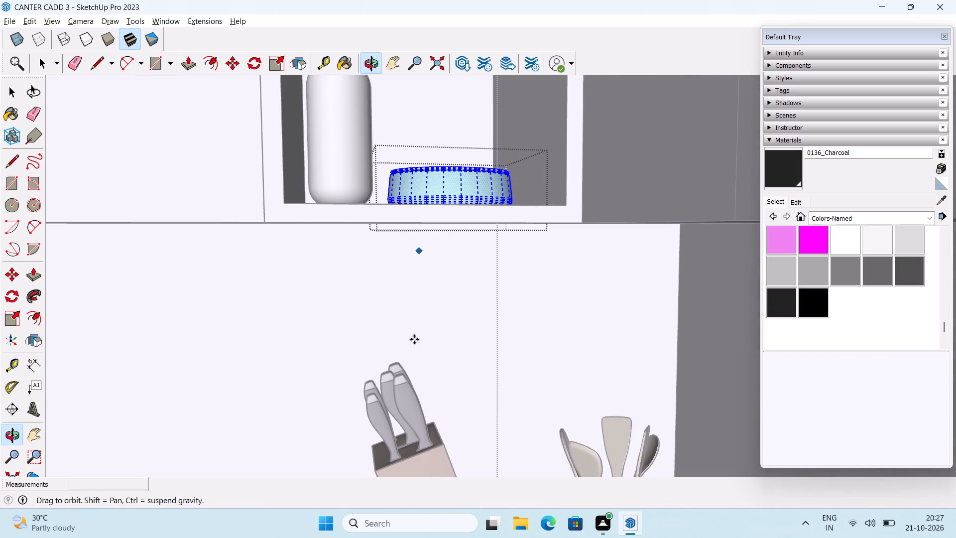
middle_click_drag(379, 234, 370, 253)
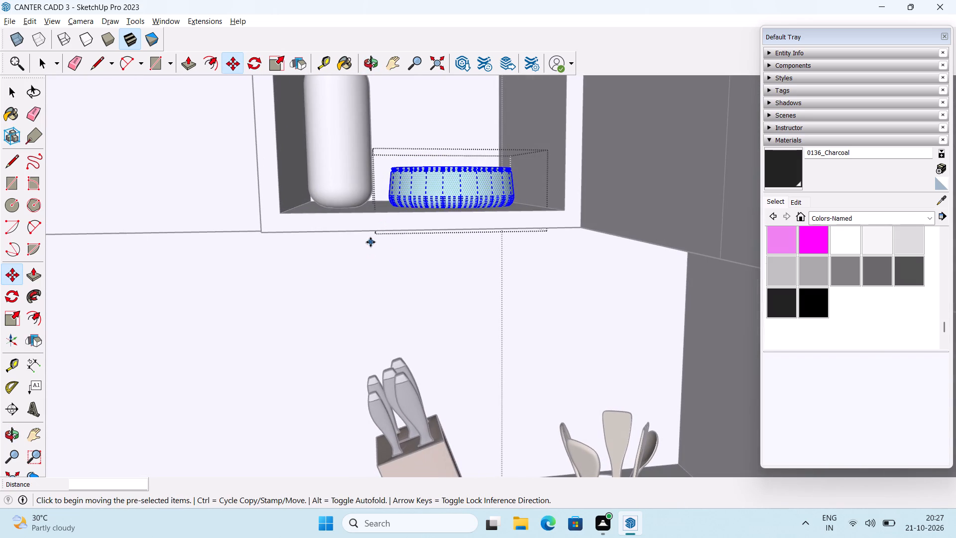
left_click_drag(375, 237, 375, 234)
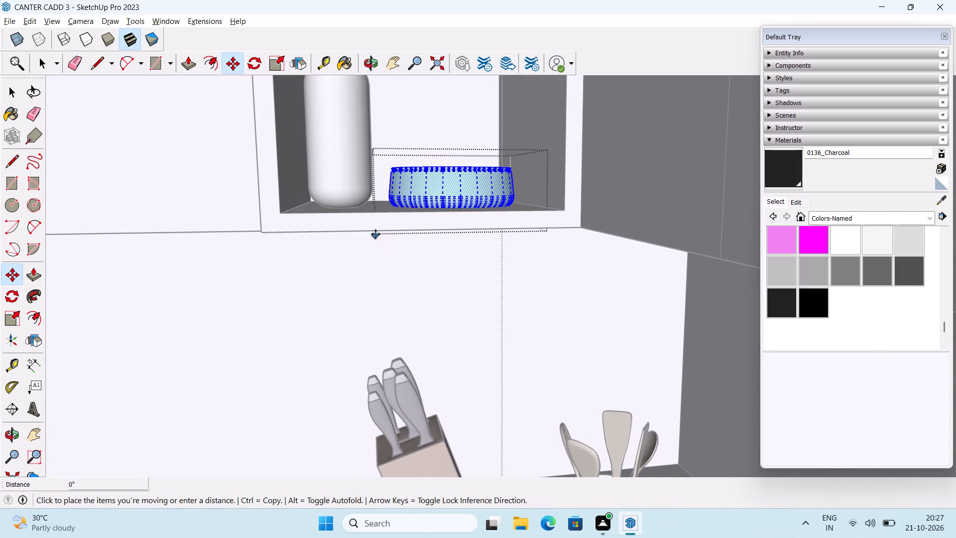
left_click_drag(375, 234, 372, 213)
Move the pale blue bowl about 1' 2" down and back so its base sits on the shelf beside the bottle.
scroll(378, 220, "down", 4)
middle_click_drag(389, 243, 432, 318)
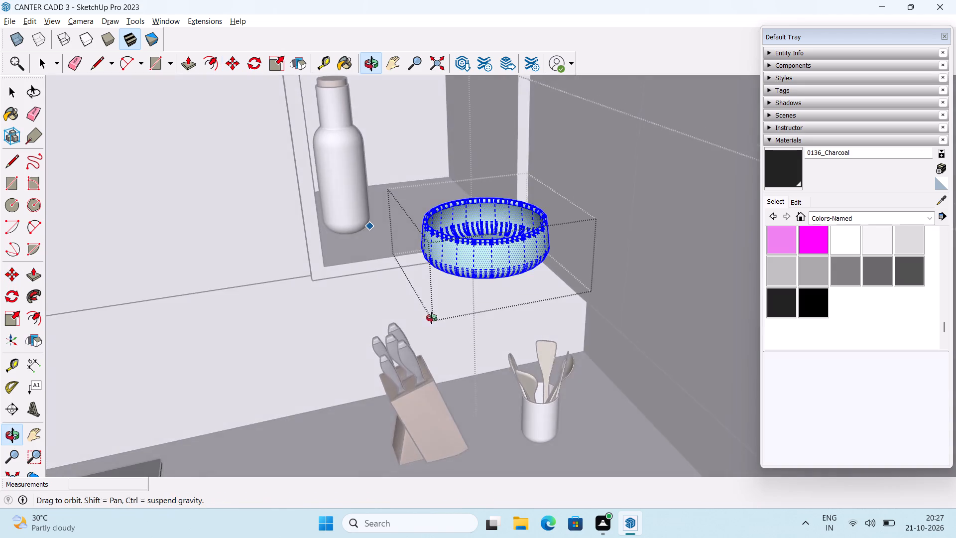
middle_click_drag(432, 318, 430, 314)
scroll(433, 270, "up", 6)
middle_click_drag(579, 380, 527, 324)
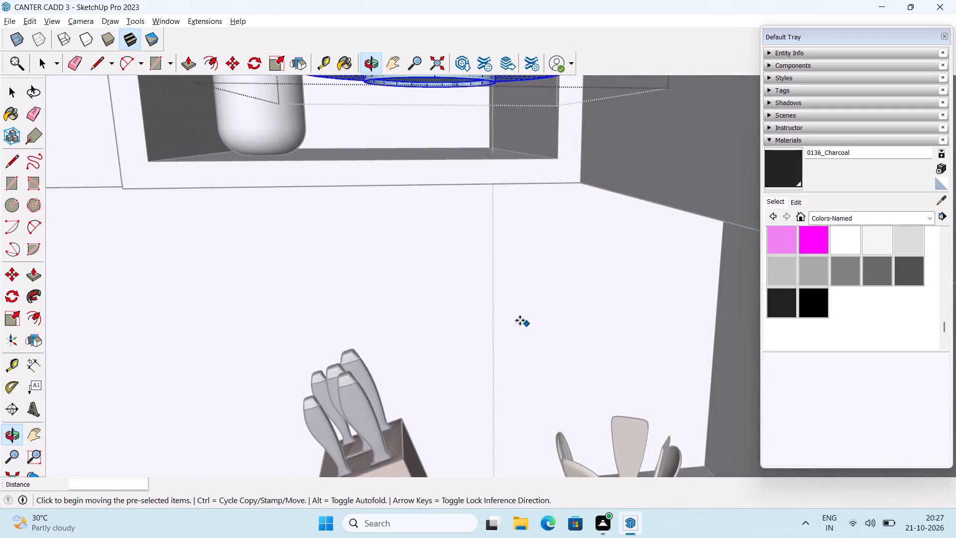
scroll(482, 287, "down", 3)
middle_click_drag(472, 280, 483, 253)
scroll(448, 167, "up", 6)
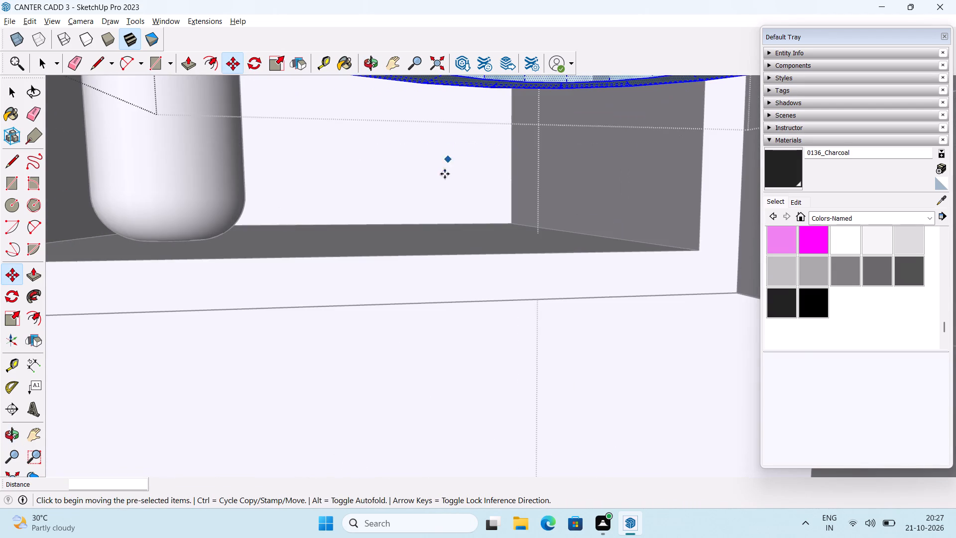
middle_click_drag(443, 178, 436, 231)
middle_click_drag(436, 230, 440, 183)
scroll(442, 172, "down", 13)
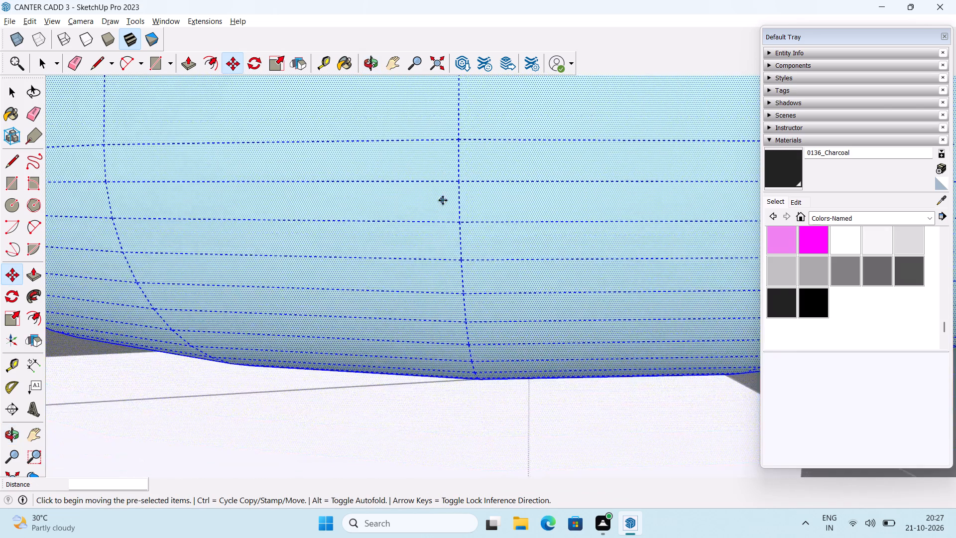
scroll(443, 200, "down", 11)
middle_click_drag(443, 285, 453, 222)
middle_click_drag(431, 318, 455, 273)
scroll(423, 304, "up", 2)
left_click(441, 316)
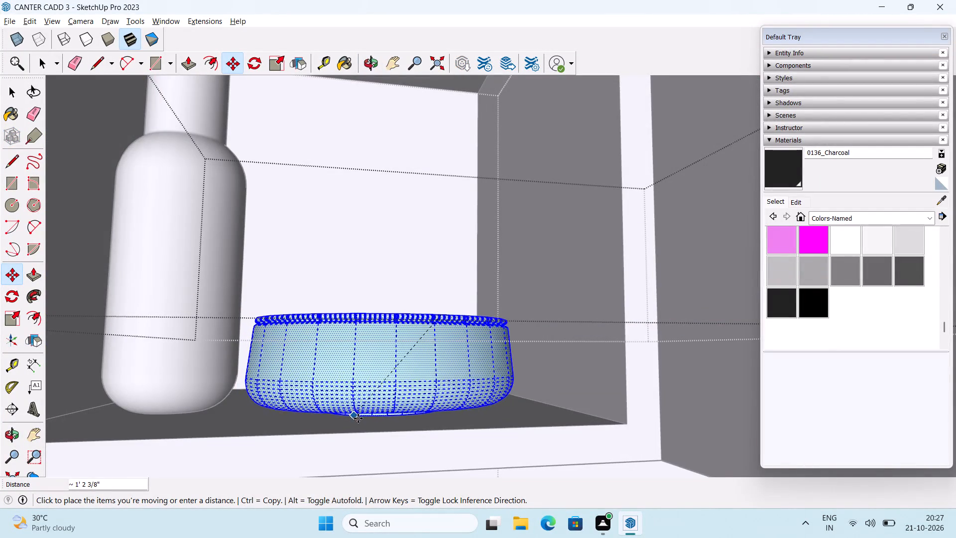
left_click(358, 419)
Nudge the pale blue bowl along the red axis, deeper into the open shelf beside the bottle.
scroll(363, 394, "down", 3)
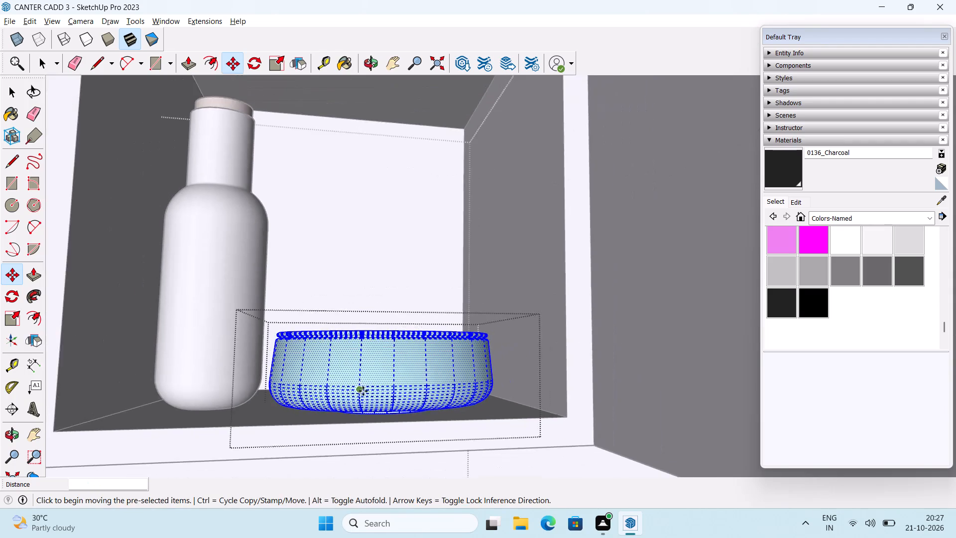
middle_click_drag(363, 384, 349, 451)
scroll(362, 389, "down", 4)
middle_click_drag(369, 399, 299, 305)
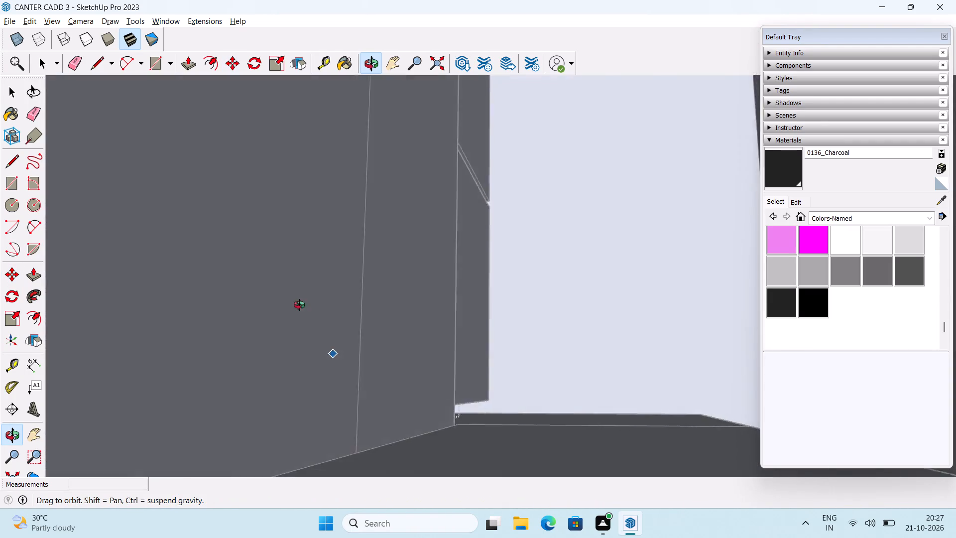
middle_click_drag(299, 305, 522, 433)
middle_click_drag(493, 454, 486, 342)
middle_click_drag(443, 381, 425, 422)
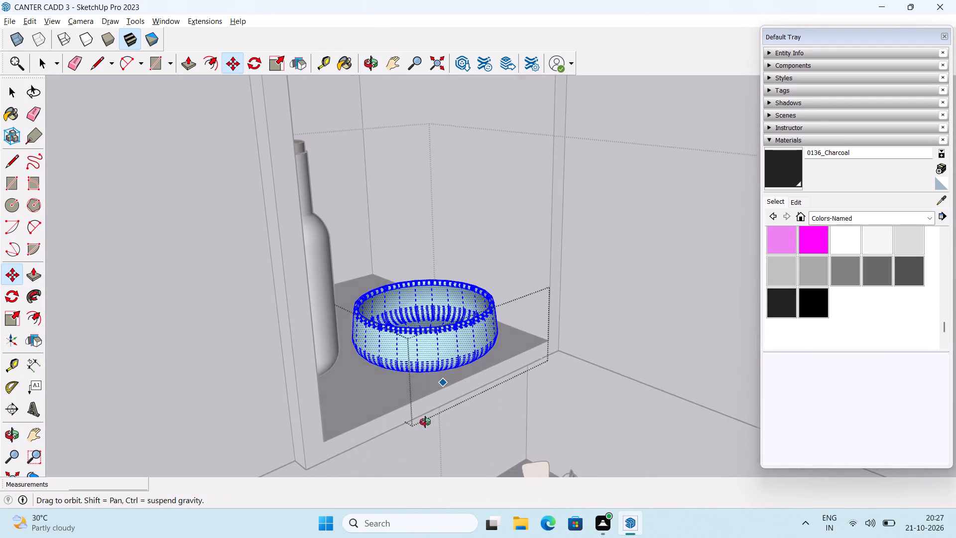
middle_click_drag(425, 422, 395, 411)
scroll(386, 383, "up", 3)
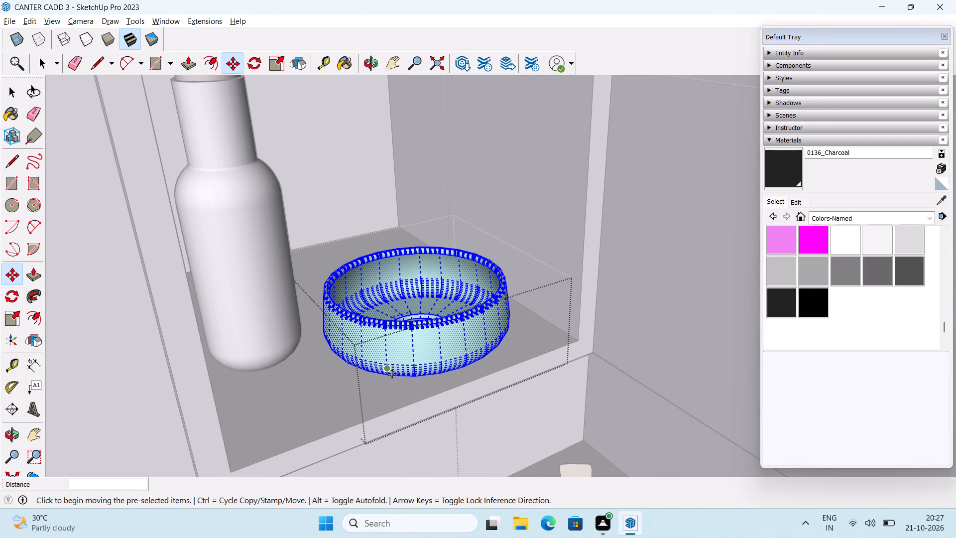
left_click_drag(390, 377, 377, 359)
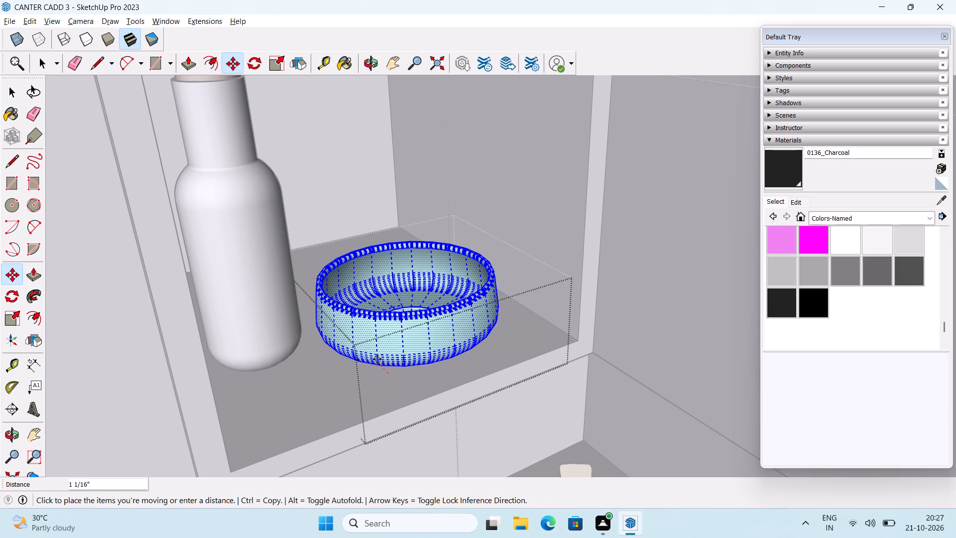
left_click_drag(377, 359, 364, 338)
Open the group of the tall beige jar with the cork lid standing on the kitchen floor.
scroll(365, 335, "down", 3)
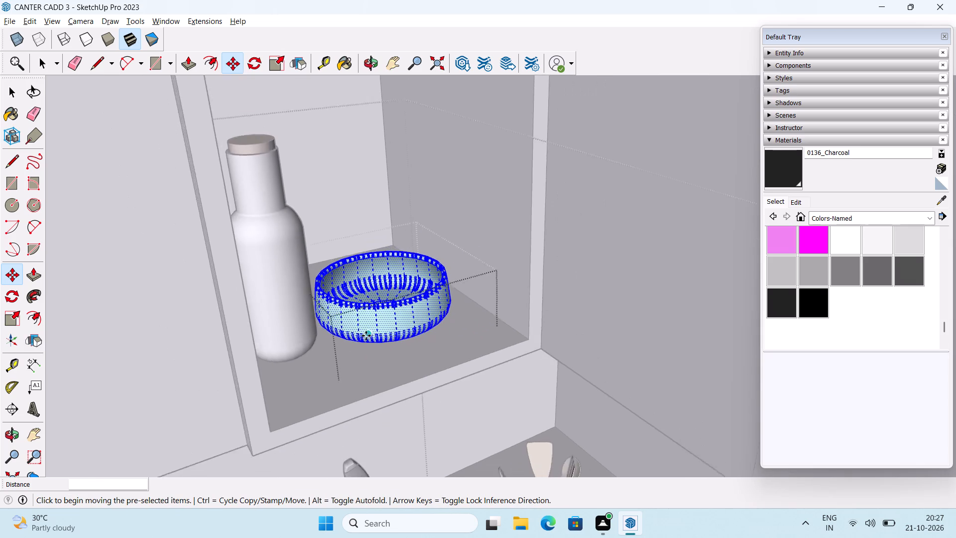
scroll(366, 336, "down", 8)
key("space")
scroll(396, 369, "down", 9)
middle_click_drag(398, 376, 395, 286)
middle_click_drag(394, 321, 340, 328)
scroll(379, 370, "down", 3)
middle_click_drag(382, 379, 408, 229)
middle_click_drag(392, 313, 404, 255, "shift")
scroll(412, 318, "up", 2)
left_click(449, 280)
double_click(449, 280)
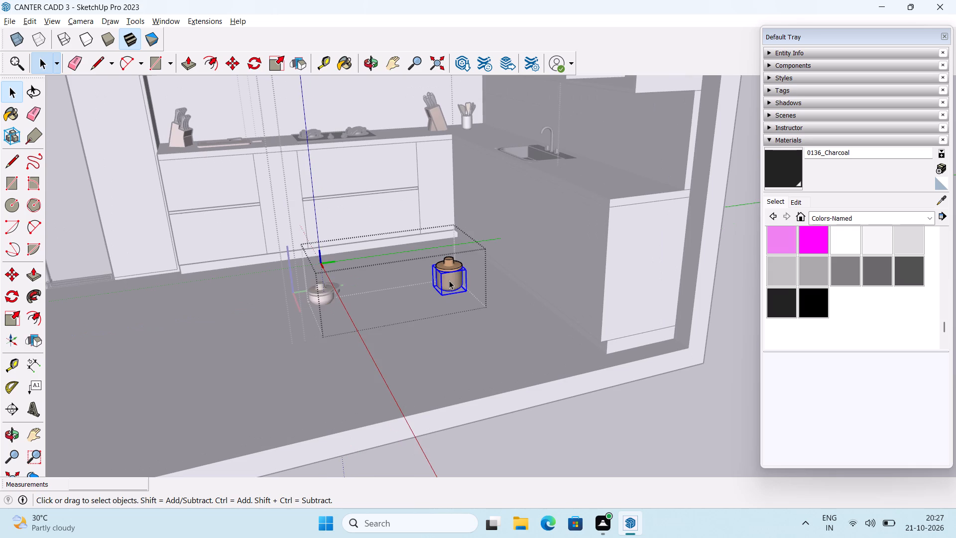
Select the beige jar's body and cork lid and move them about 9' 1" onto the open shelf above the white bottle.
scroll(449, 280, "up", 5)
left_click(450, 256, "shift")
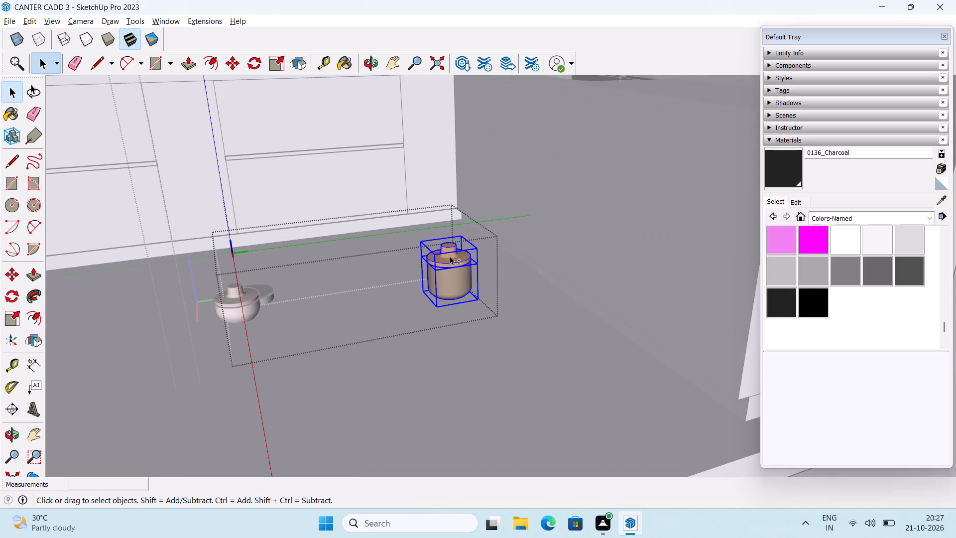
middle_click_drag(456, 304, 463, 293)
key("m")
scroll(451, 315, "up", 7)
middle_click_drag(450, 305, 435, 279)
scroll(420, 242, "up", 3)
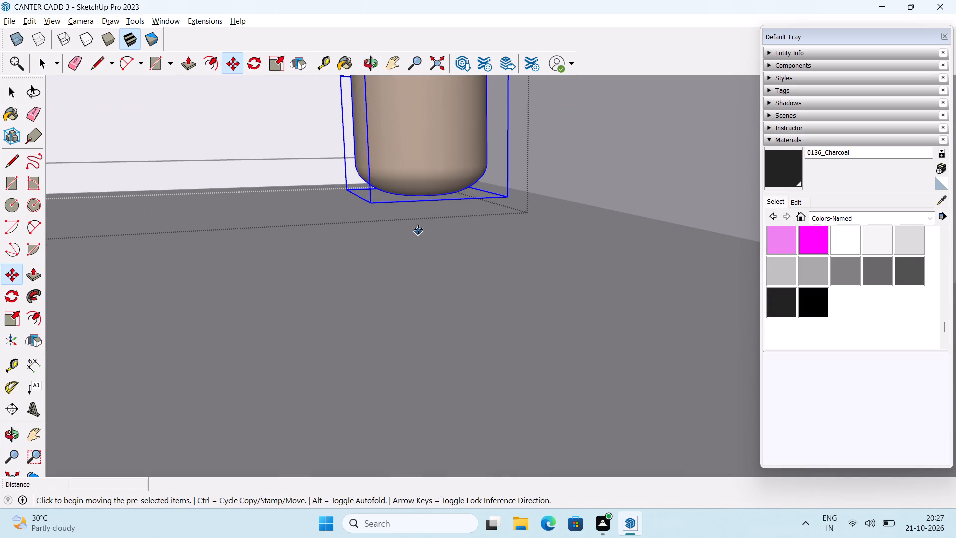
left_click(370, 206)
scroll(379, 168, "down", 6)
middle_click_drag(380, 169, 379, 397, "shift")
middle_click_drag(396, 183, 391, 289, "shift")
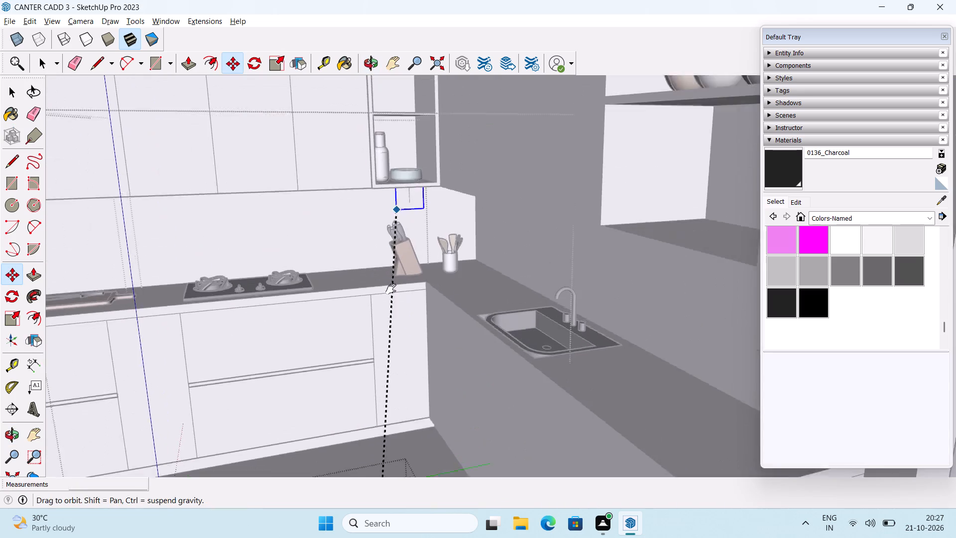
middle_click_drag(391, 289, 379, 381, "shift")
middle_click_drag(375, 295, 379, 315)
scroll(368, 302, "up", 15)
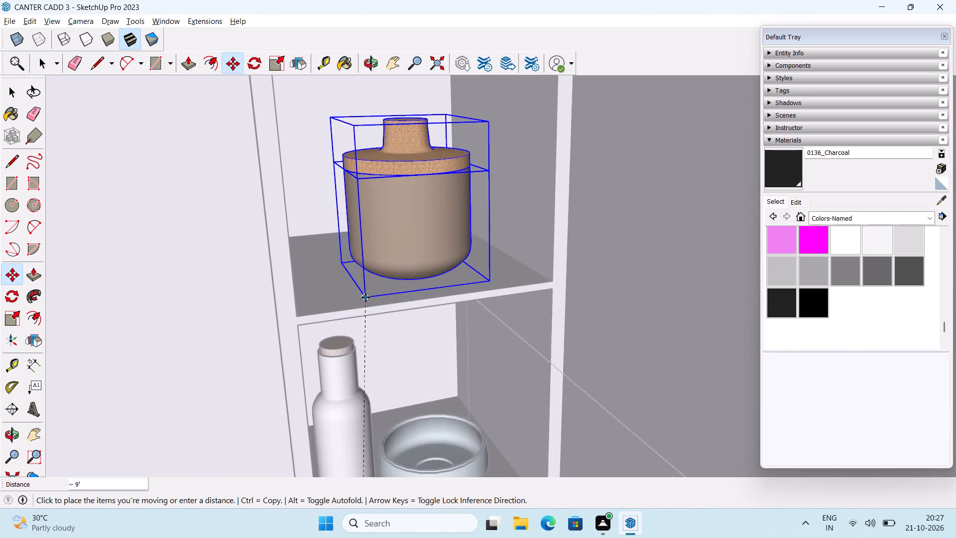
scroll(365, 297, "up", 2)
middle_click_drag(365, 297, 273, 295)
middle_click_drag(255, 276, 386, 309)
left_click(345, 327)
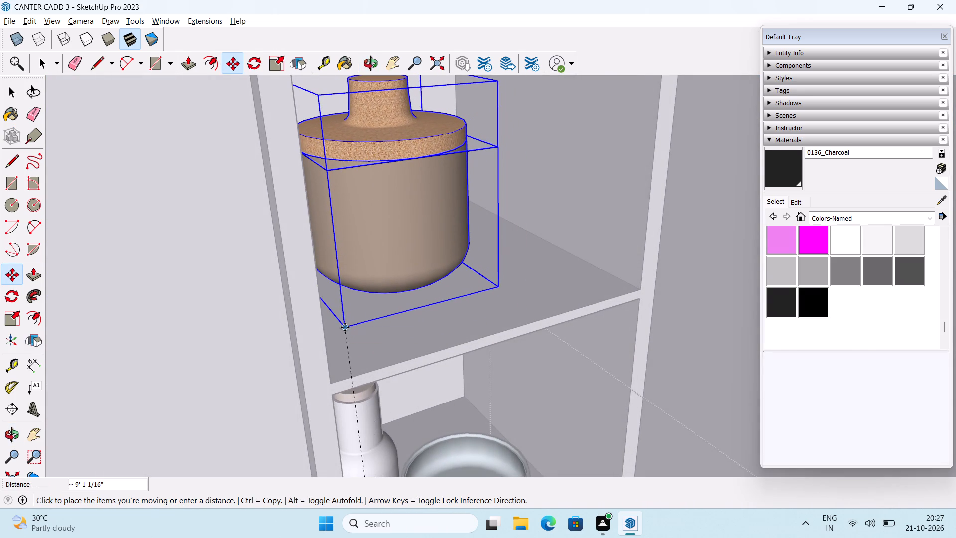
Shift the beige jar sideways along its shelf, closer to the side panel above the white bottle.
middle_click_drag(352, 349, 281, 255)
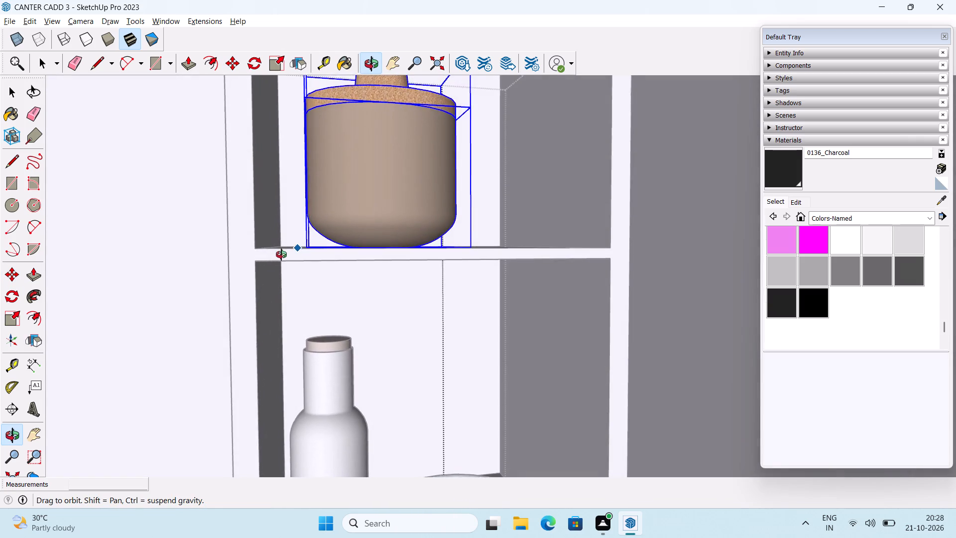
middle_click_drag(281, 255, 283, 269)
scroll(283, 270, "down", 2)
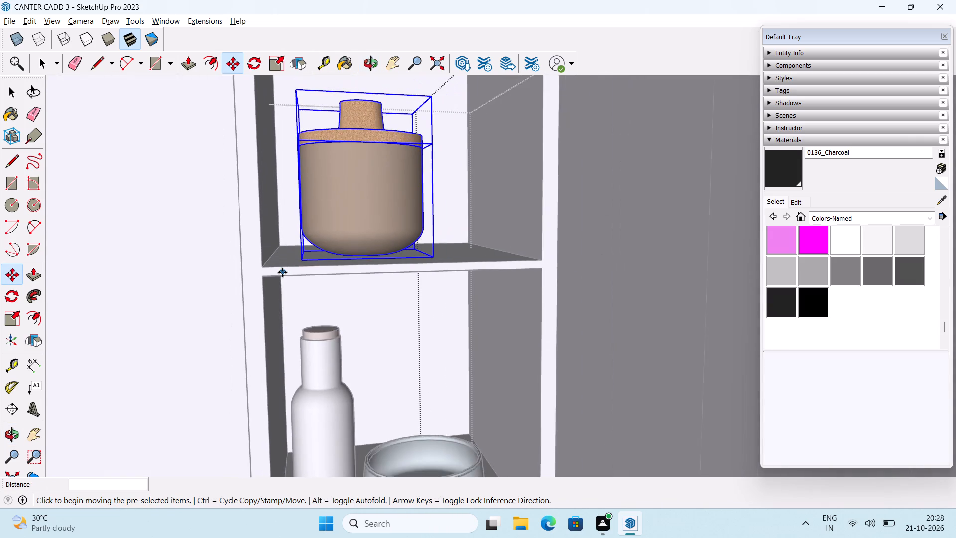
scroll(282, 272, "down", 1)
scroll(286, 272, "up", 6)
middle_click_drag(291, 263, 293, 329)
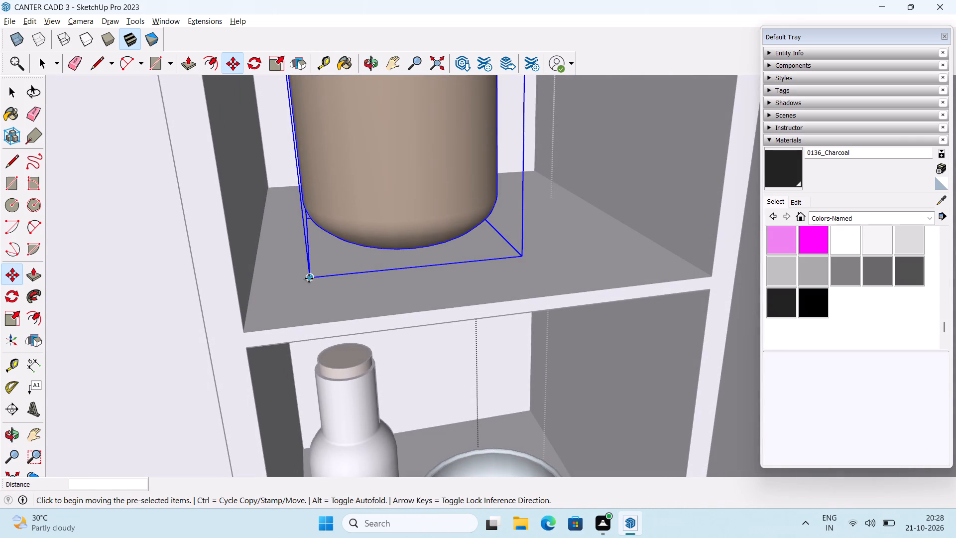
left_click_drag(309, 278, 266, 281)
scroll(271, 285, "down", 12)
middle_click_drag(310, 355, 329, 279)
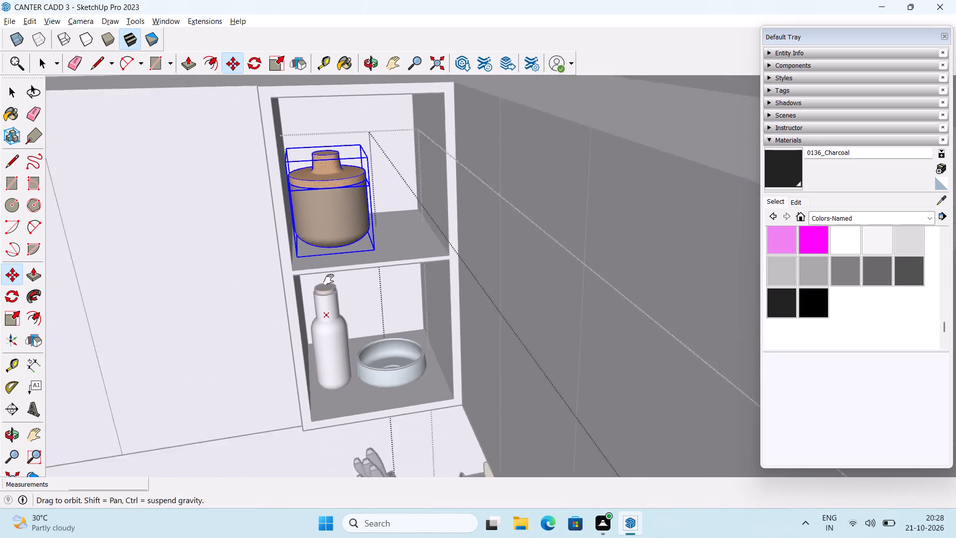
middle_click_drag(329, 279, 329, 255)
Open the group of the pink rounded jar with the cork lid on the floor near the origin.
scroll(329, 252, "down", 8)
middle_click_drag(346, 324, 363, 205, "shift")
scroll(363, 197, "down", 3)
middle_click_drag(342, 313, 362, 181, "shift")
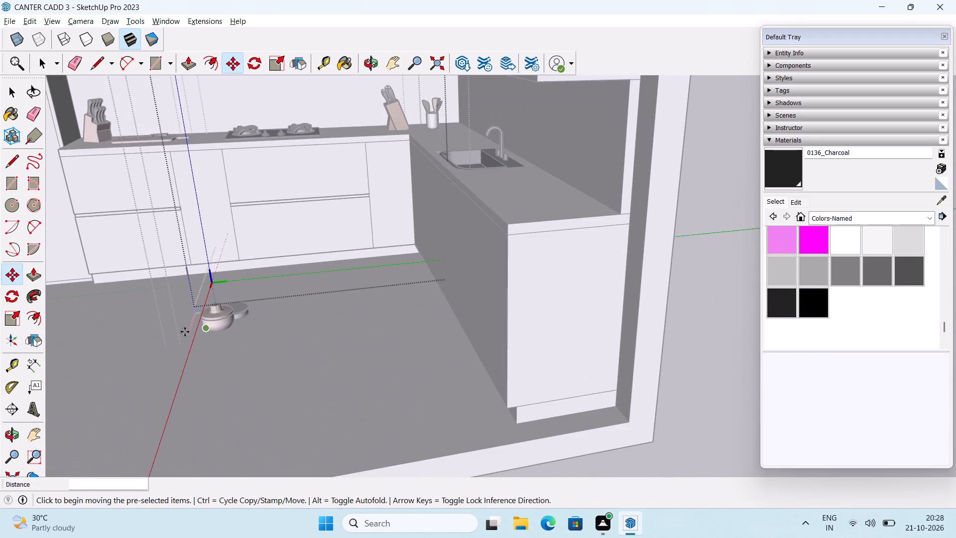
middle_click_drag(180, 332, 359, 351)
scroll(359, 351, "down", 1)
key("space")
middle_click_drag(325, 413, 328, 330)
scroll(308, 349, "up", 3)
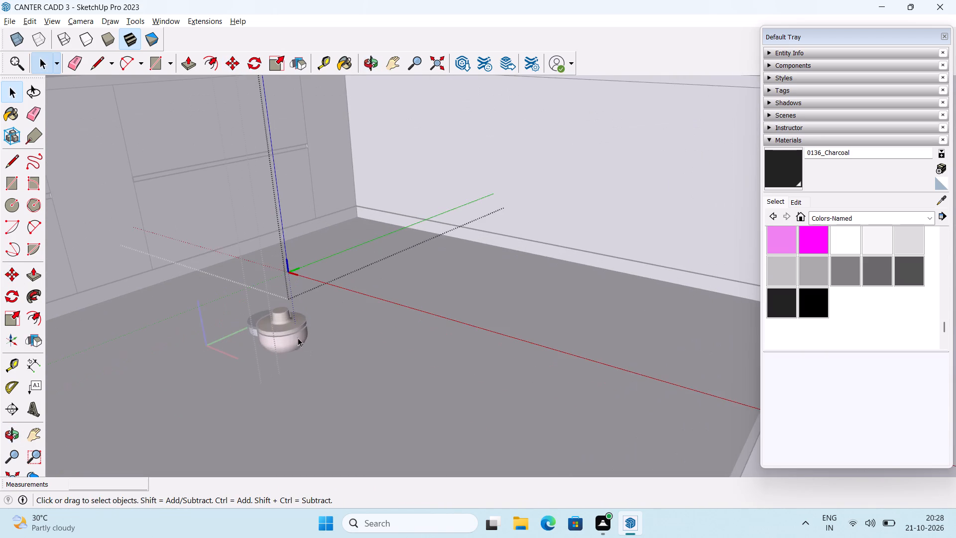
double_click(294, 335)
middle_click_drag(272, 329, 393, 320)
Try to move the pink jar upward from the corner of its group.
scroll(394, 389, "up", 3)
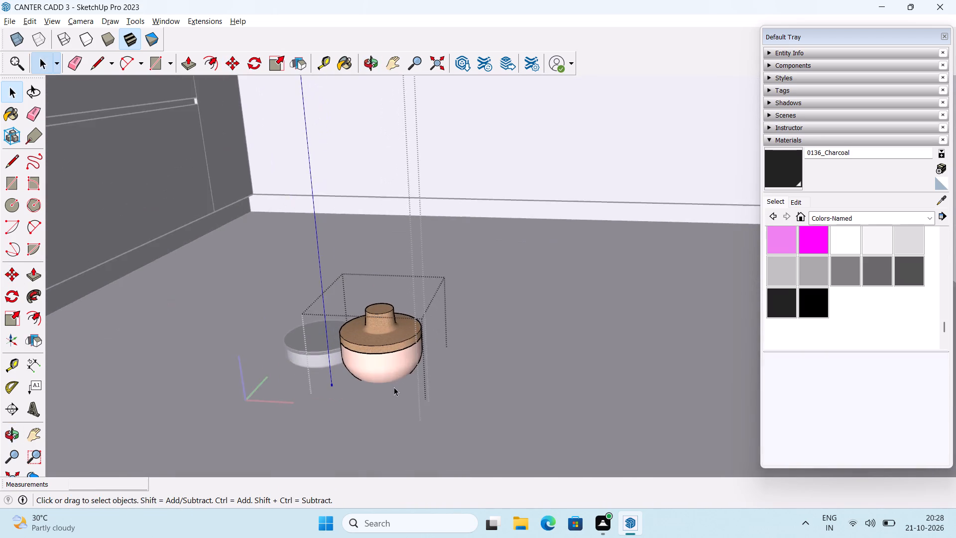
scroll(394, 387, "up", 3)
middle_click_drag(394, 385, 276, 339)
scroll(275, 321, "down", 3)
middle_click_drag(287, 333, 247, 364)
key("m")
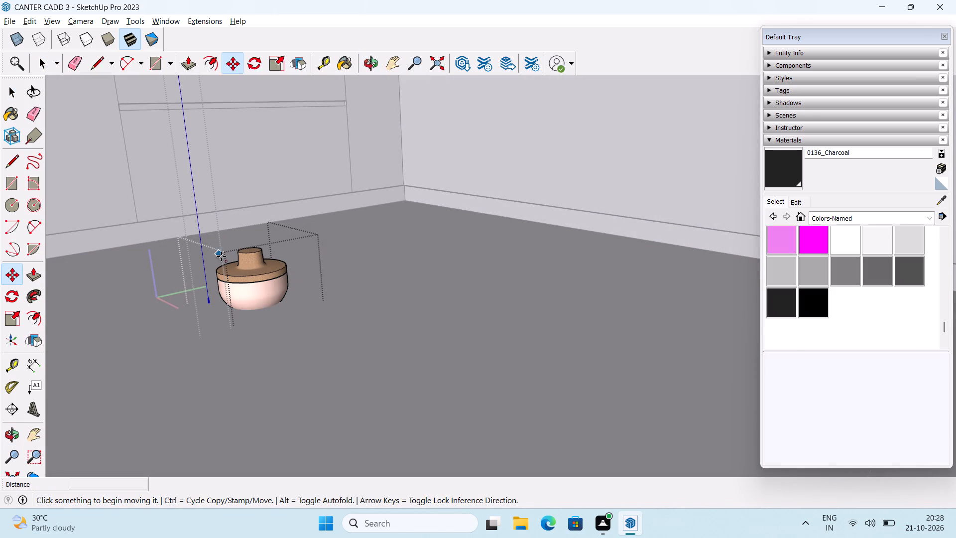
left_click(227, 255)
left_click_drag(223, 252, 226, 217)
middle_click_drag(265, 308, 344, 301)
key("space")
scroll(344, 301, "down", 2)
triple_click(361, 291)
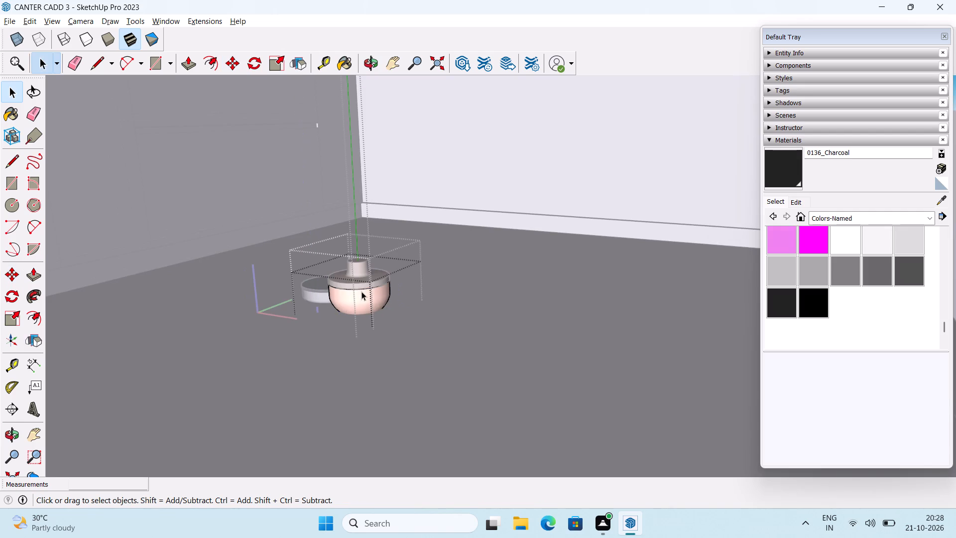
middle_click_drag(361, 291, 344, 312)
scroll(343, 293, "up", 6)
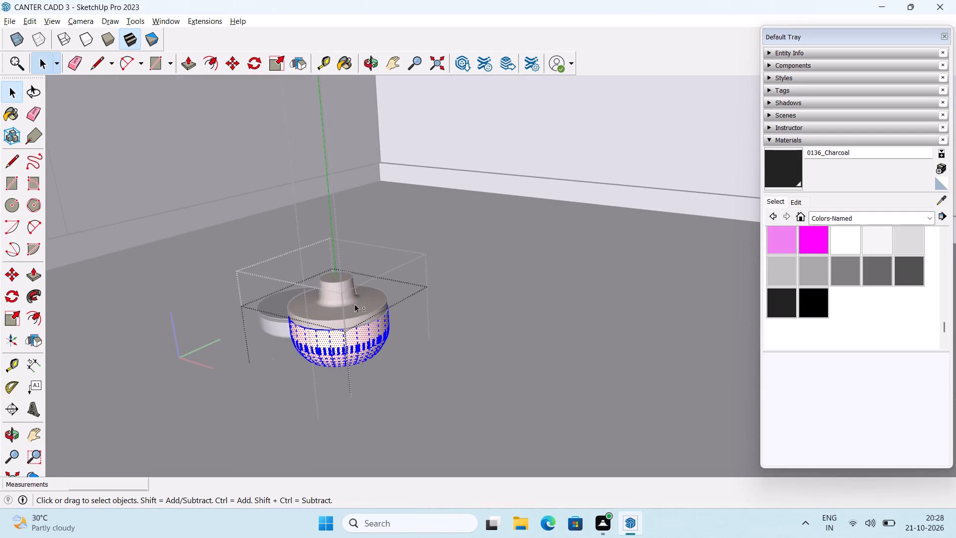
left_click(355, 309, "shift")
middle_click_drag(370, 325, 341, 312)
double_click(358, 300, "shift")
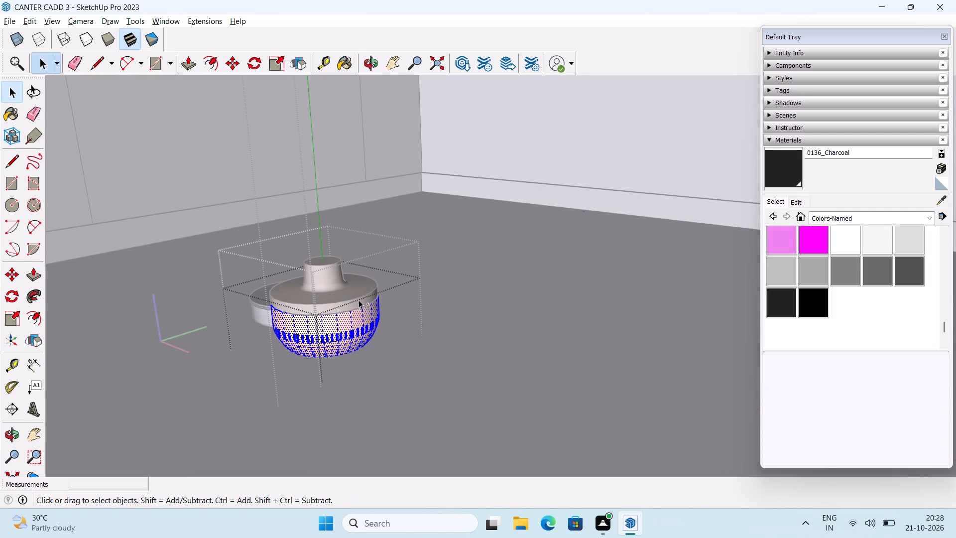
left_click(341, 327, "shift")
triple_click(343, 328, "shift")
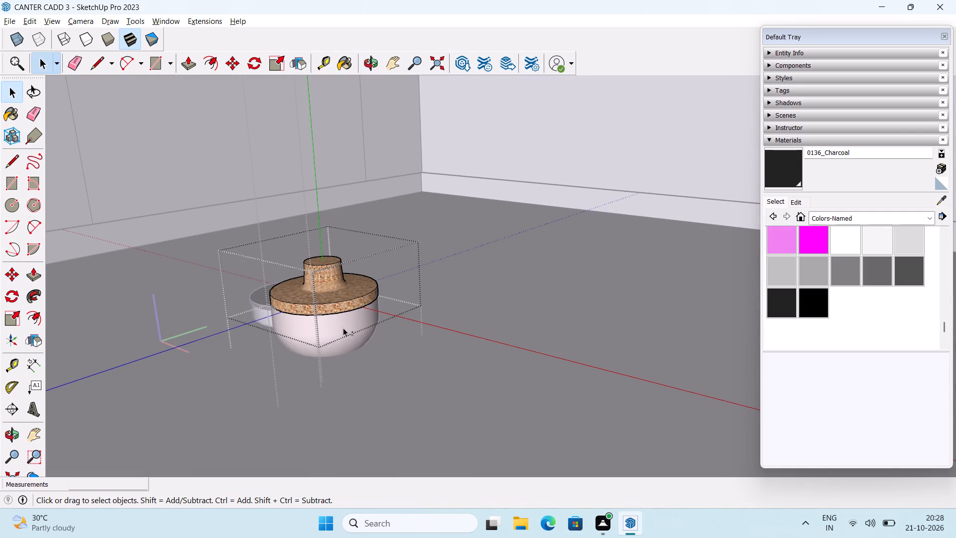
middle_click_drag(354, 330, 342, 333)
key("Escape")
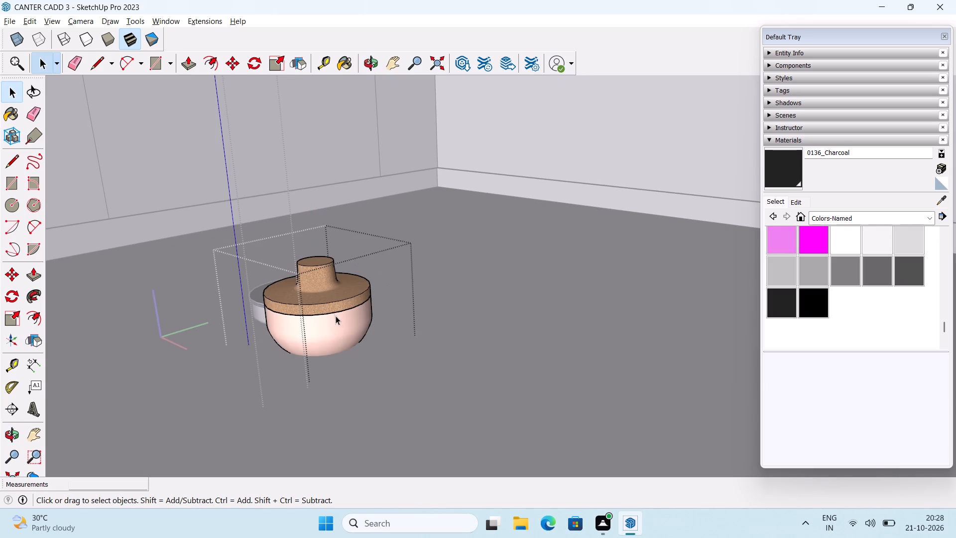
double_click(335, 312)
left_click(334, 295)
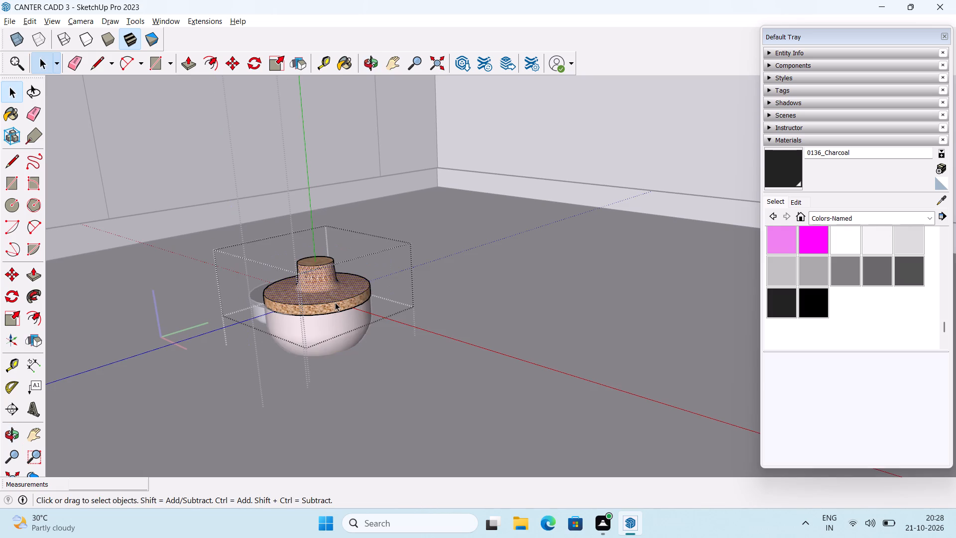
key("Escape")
Select the pink jar's cork lid and bowl together and raise them 5 1/4" along the blue axis.
left_click(335, 302)
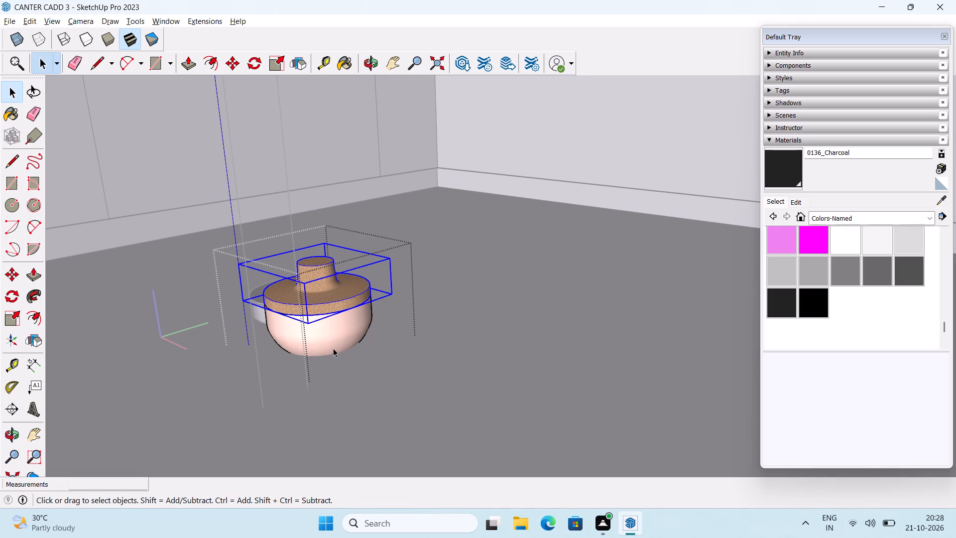
left_click(331, 339, "shift")
middle_click_drag(333, 355, 332, 334)
key("m")
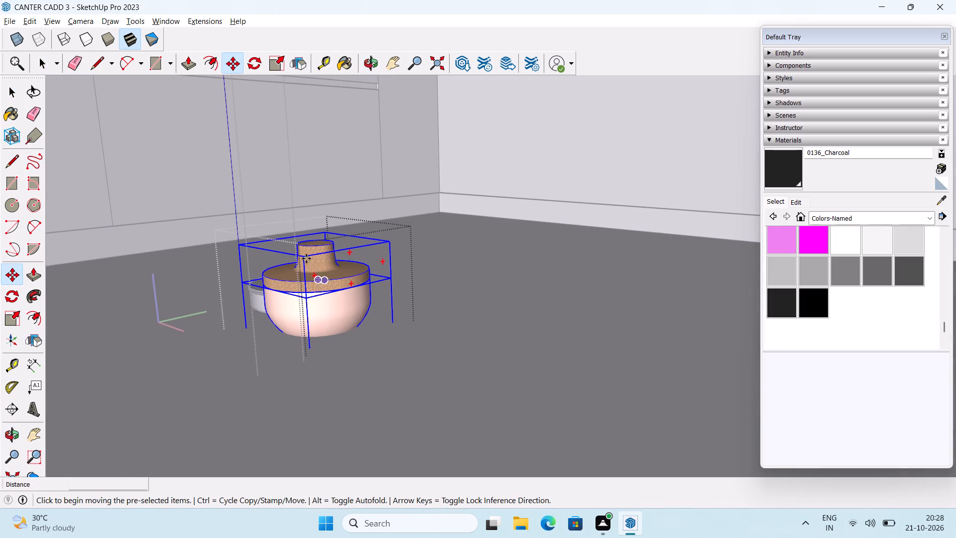
left_click(302, 259)
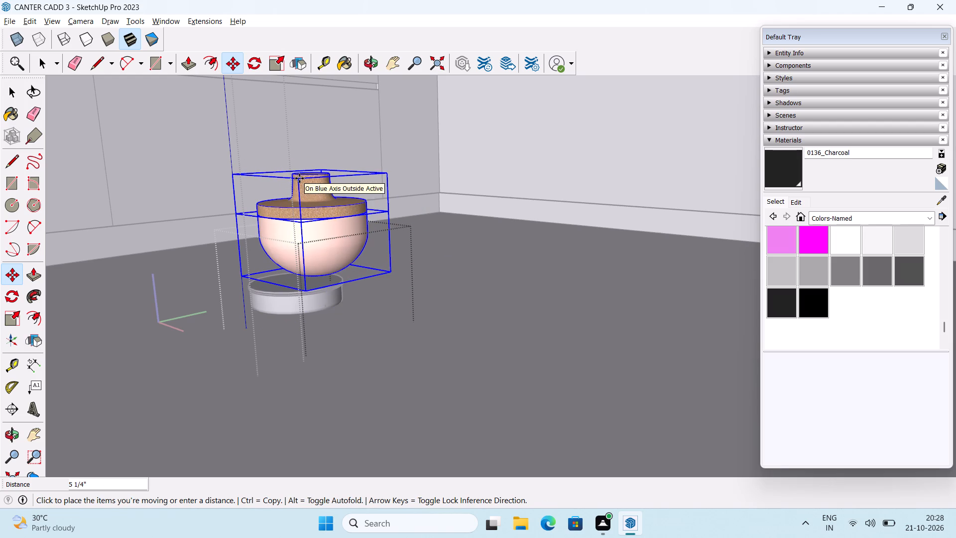
left_click(298, 178)
middle_click_drag(319, 314, 381, 279)
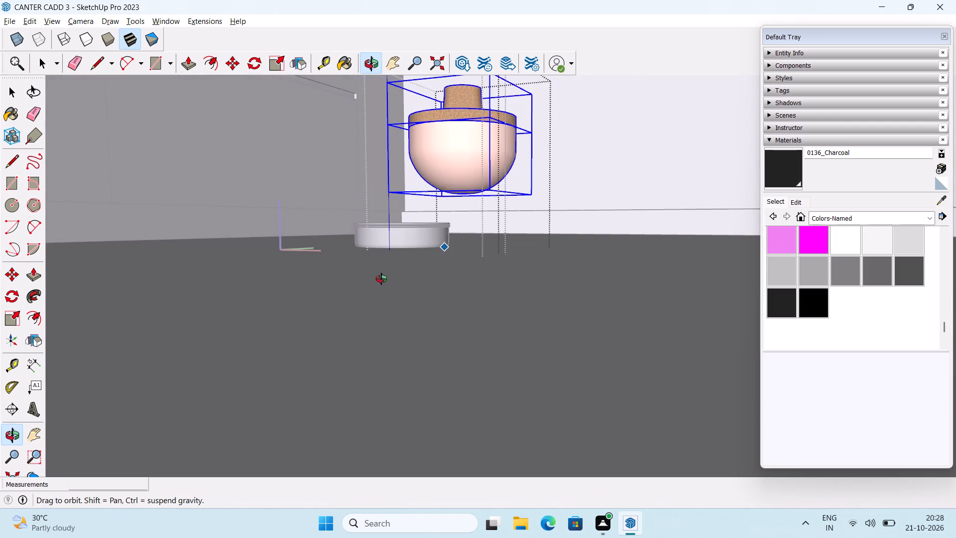
middle_click_drag(381, 279, 327, 353)
Move the pink jar and its lid about 8' 7" onto the empty open shelf below the stacked glasses near the sink.
scroll(323, 338, "up", 3)
scroll(335, 343, "down", 12)
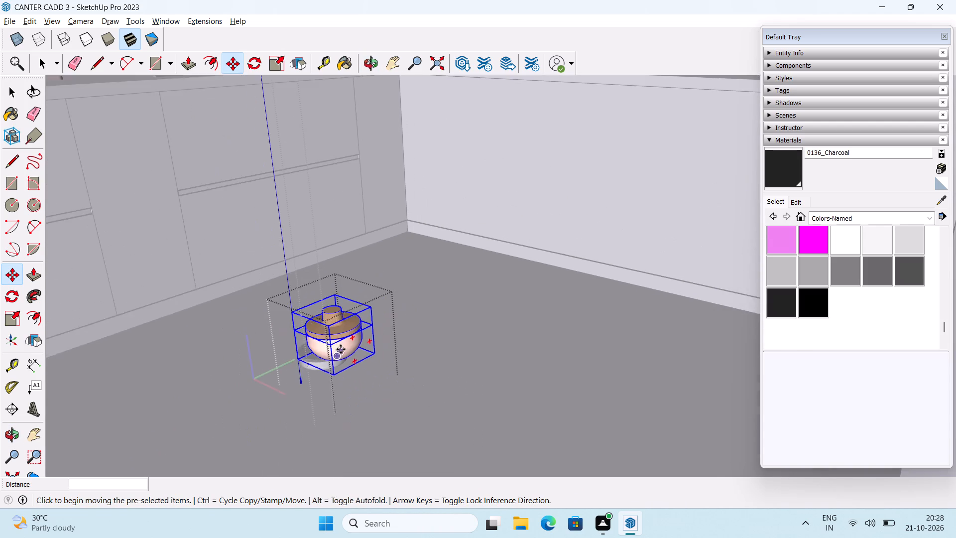
scroll(341, 349, "down", 11)
middle_click_drag(343, 351, 357, 340)
scroll(329, 382, "up", 4)
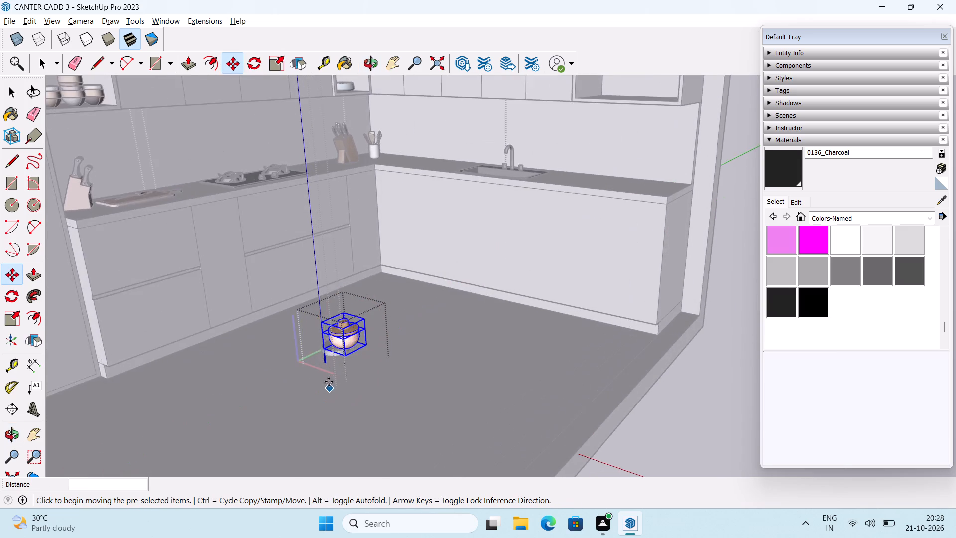
scroll(329, 382, "up", 7)
middle_click_drag(276, 394, 336, 405)
key("m")
scroll(340, 370, "up", 6)
left_click(495, 362)
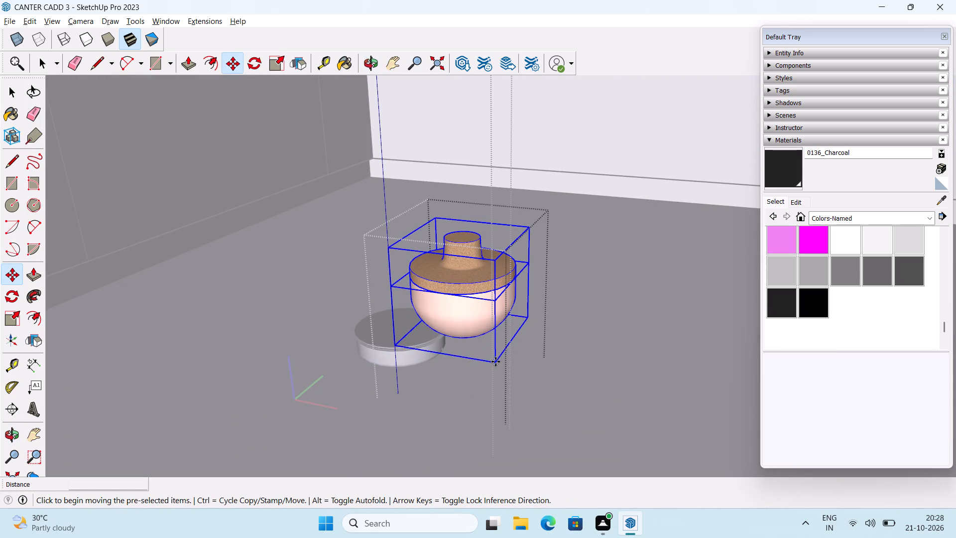
scroll(557, 307, "down", 3)
middle_click_drag(559, 301, 411, 482)
scroll(480, 326, "down", 3)
middle_click_drag(537, 270, 302, 479)
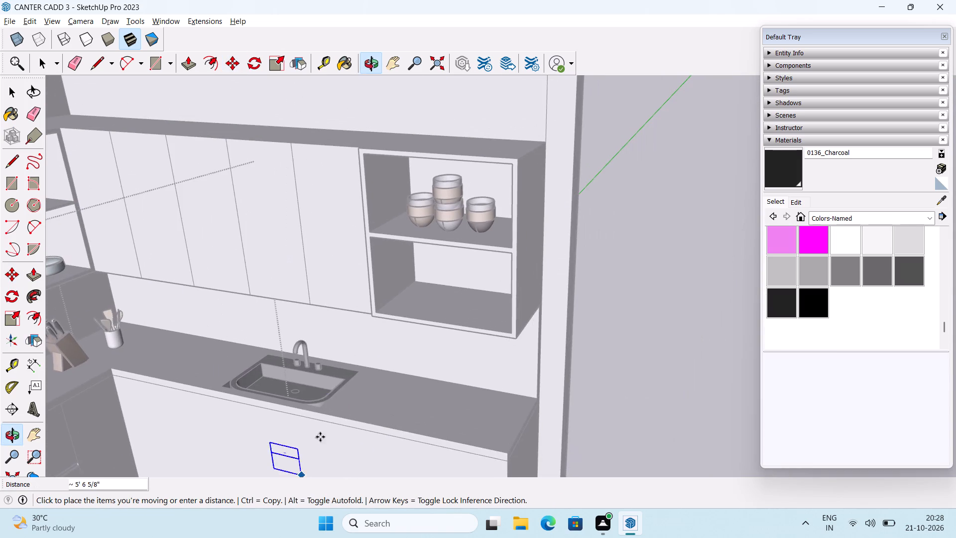
scroll(439, 326, "up", 13)
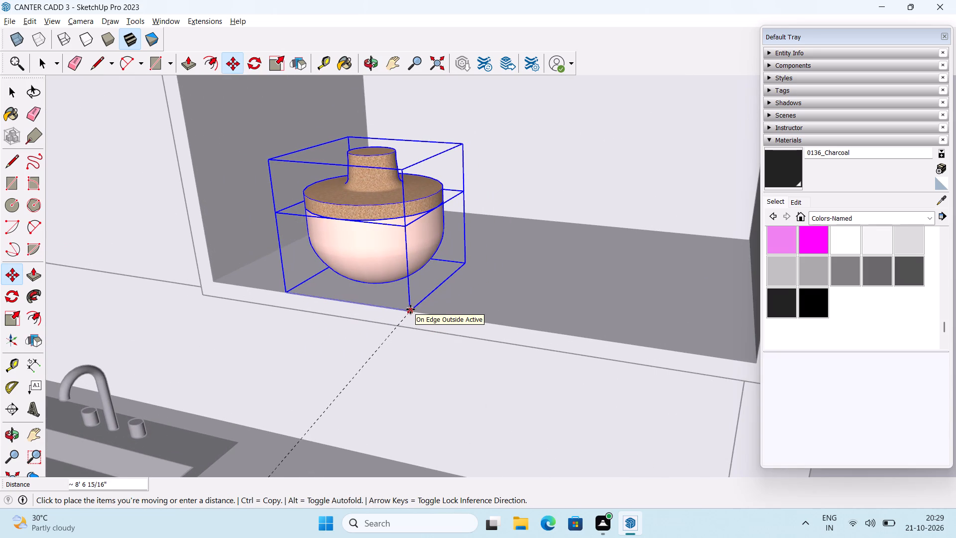
left_click(417, 297)
Open the group of the round grey container with the dark lid on the floor near the origin.
middle_click_drag(415, 309, 430, 298)
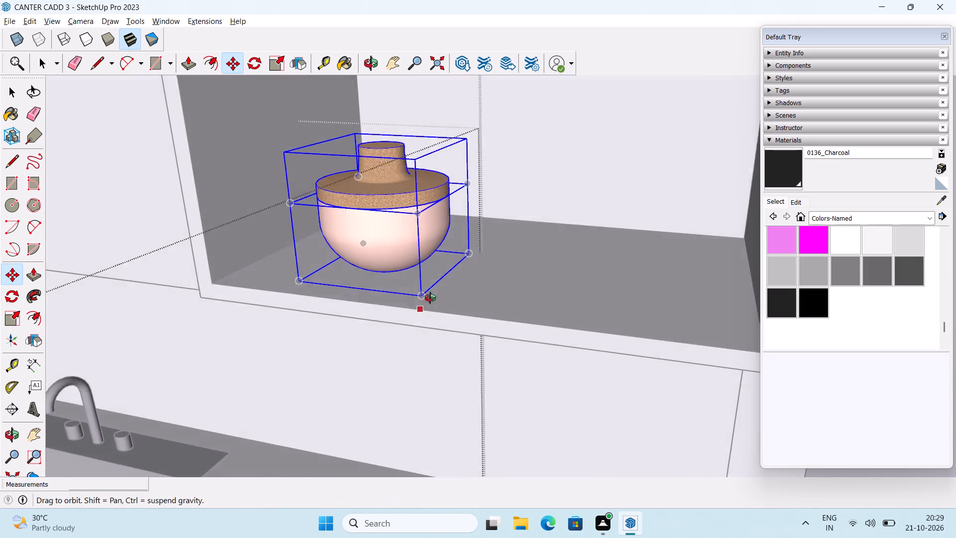
middle_click_drag(430, 298, 403, 280)
scroll(397, 301, "down", 13)
middle_click_drag(365, 378, 408, 313)
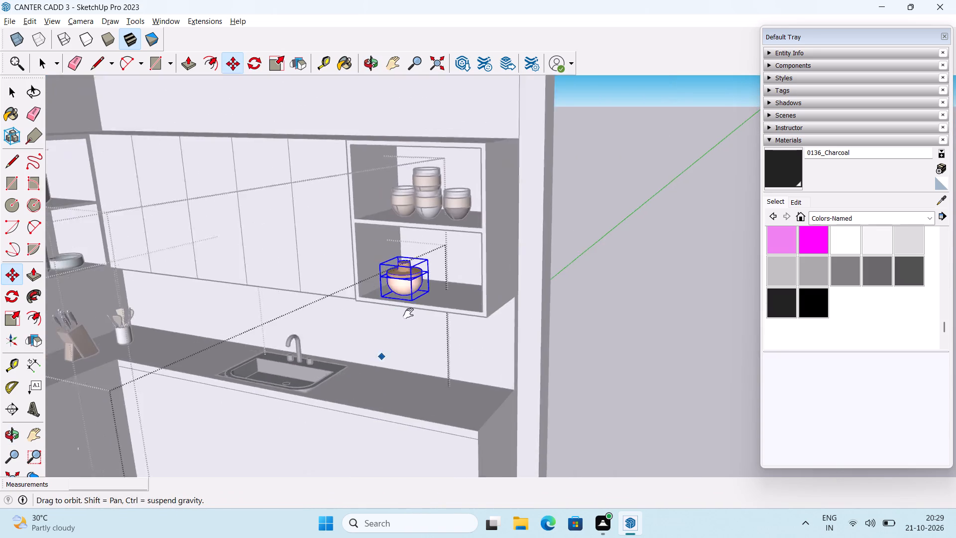
middle_click_drag(408, 313, 463, 235)
scroll(471, 226, "down", 9)
middle_click_drag(330, 385, 350, 359, "shift")
scroll(264, 387, "up", 10)
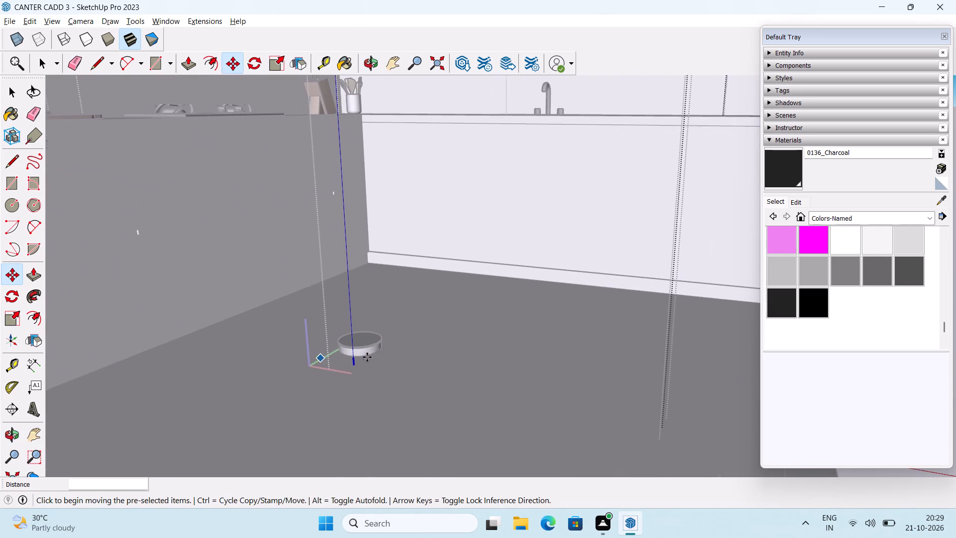
key("space")
left_click(366, 351)
double_click(366, 351)
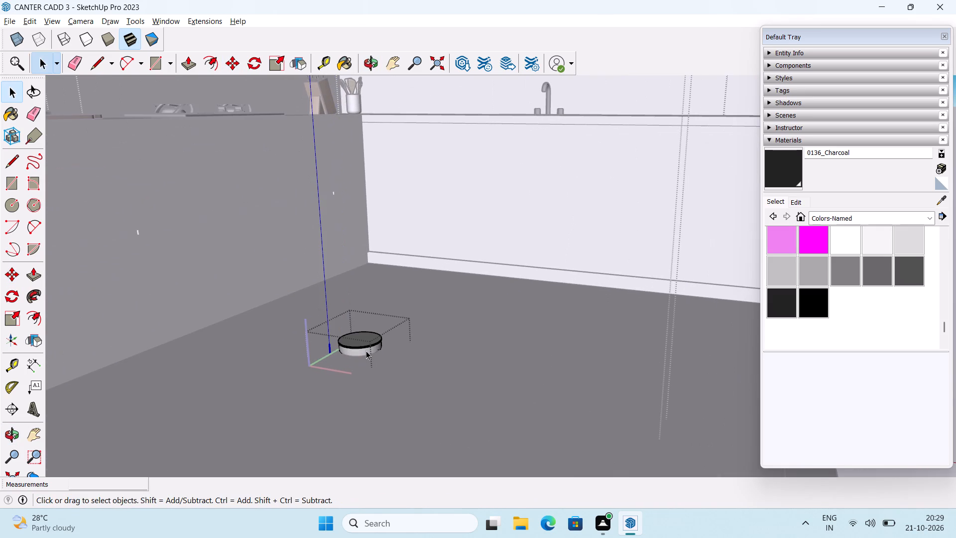
Select the grey container's body and dark lid together and raise them off the floor along the blue axis.
left_click(366, 351)
scroll(366, 351, "up", 9)
left_click_drag(223, 250, 253, 256)
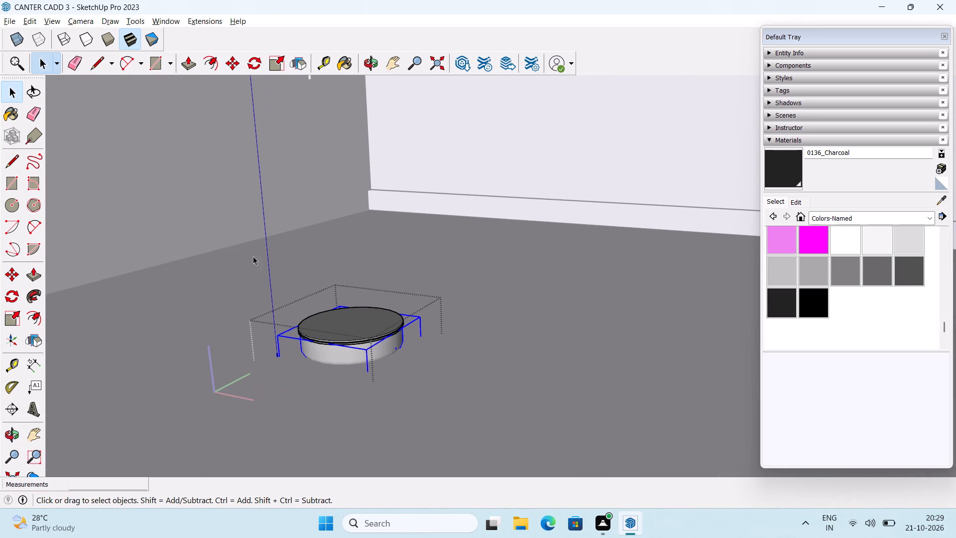
left_click_drag(253, 256, 467, 414)
middle_click_drag(361, 365, 357, 313)
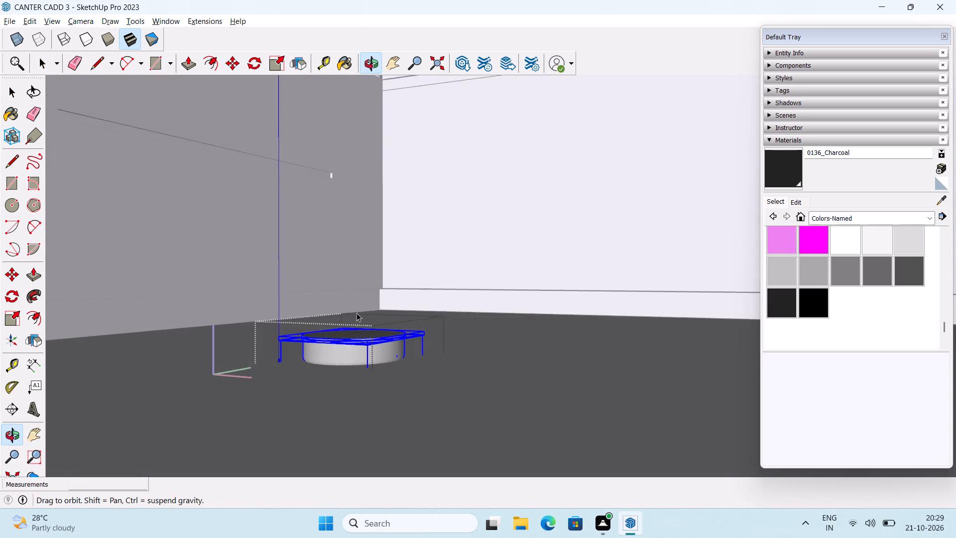
middle_click_drag(357, 313, 357, 305)
scroll(362, 362, "up", 2)
left_click(354, 355)
left_click(346, 357)
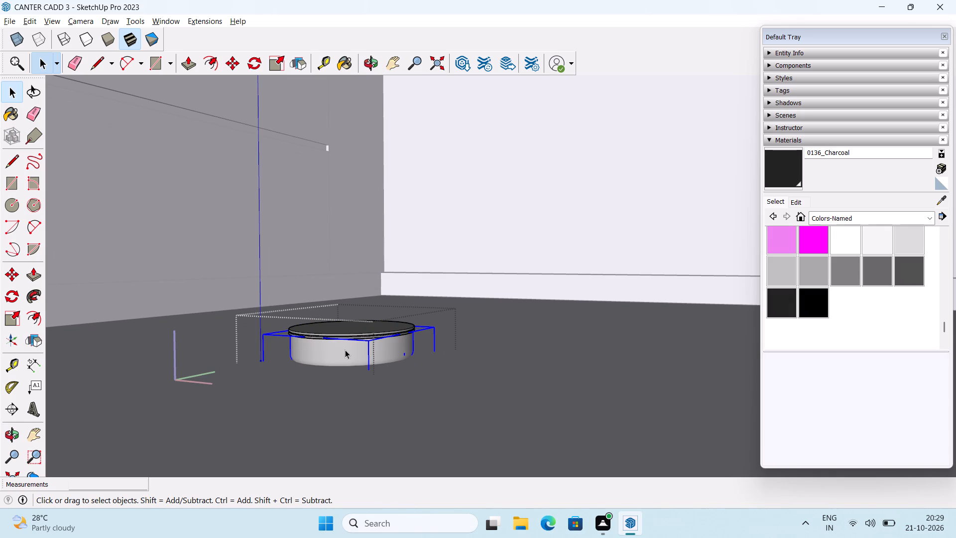
left_click(364, 333, "shift")
middle_click_drag(366, 335, 379, 394)
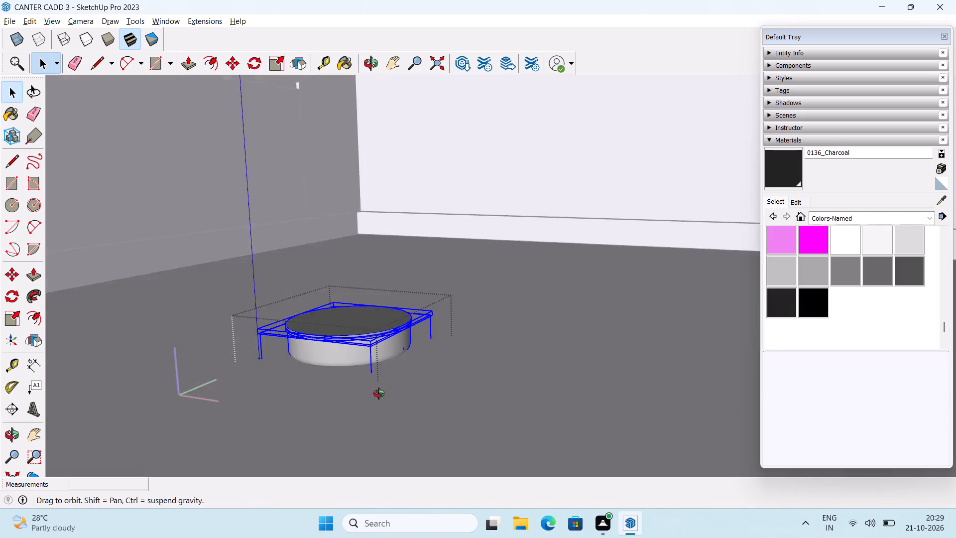
middle_click_drag(379, 394, 379, 399)
scroll(372, 396, "up", 1)
key("m")
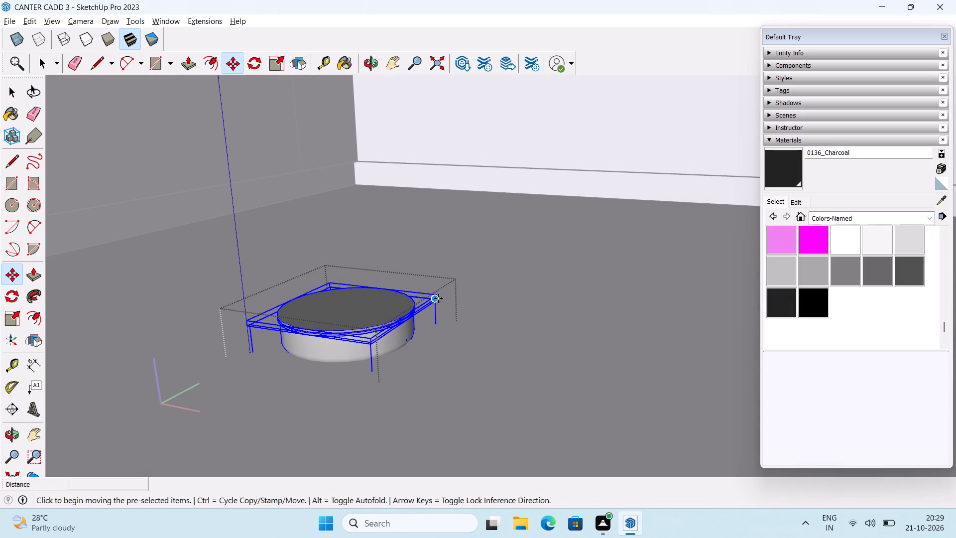
left_click(436, 300)
left_click(434, 230)
Move the grey container and its lid about 9' 3" onto the open shelf near the sink, beside the pink jar.
middle_click_drag(439, 302, 428, 294)
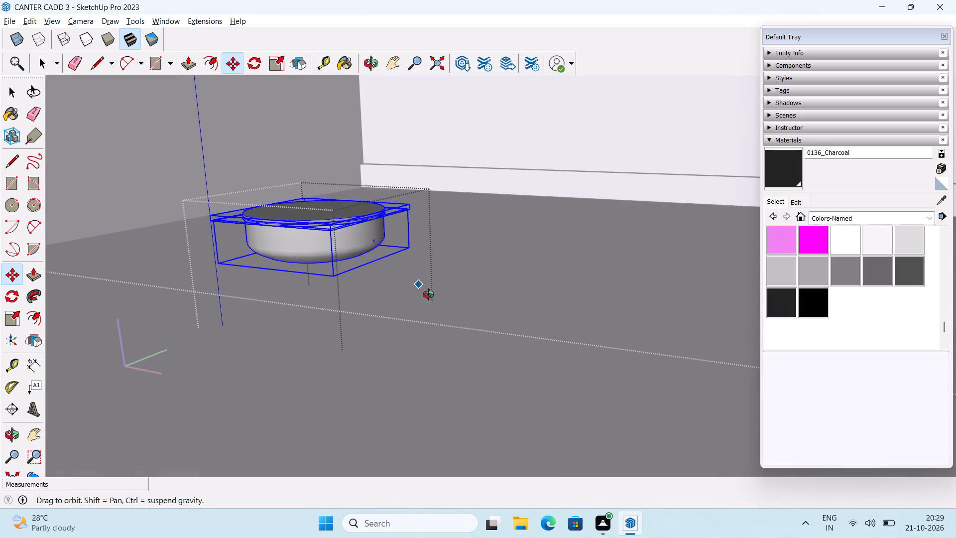
middle_click_drag(428, 294, 428, 294)
scroll(327, 273, "up", 6)
middle_click_drag(317, 277, 352, 262)
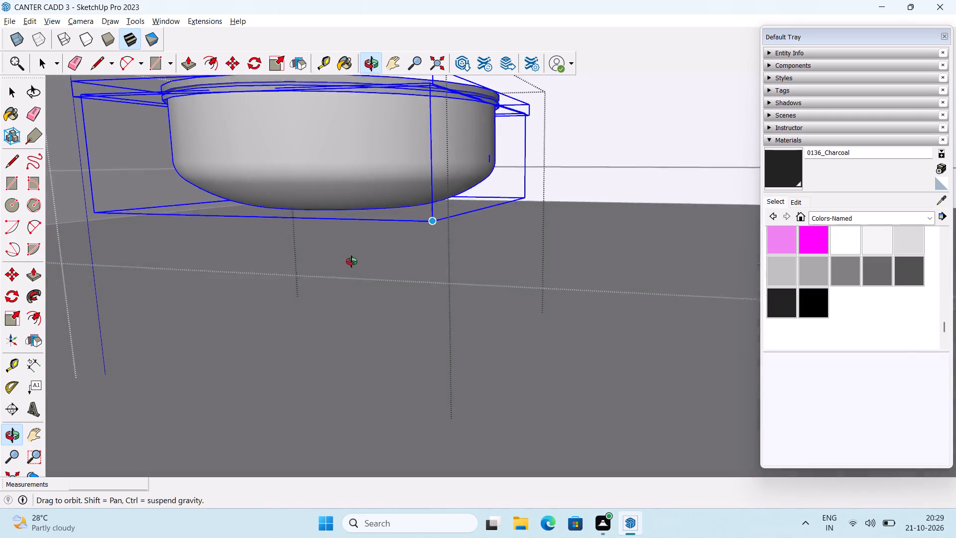
middle_click_drag(352, 262, 352, 266)
left_click(435, 241)
scroll(482, 232, "down", 2)
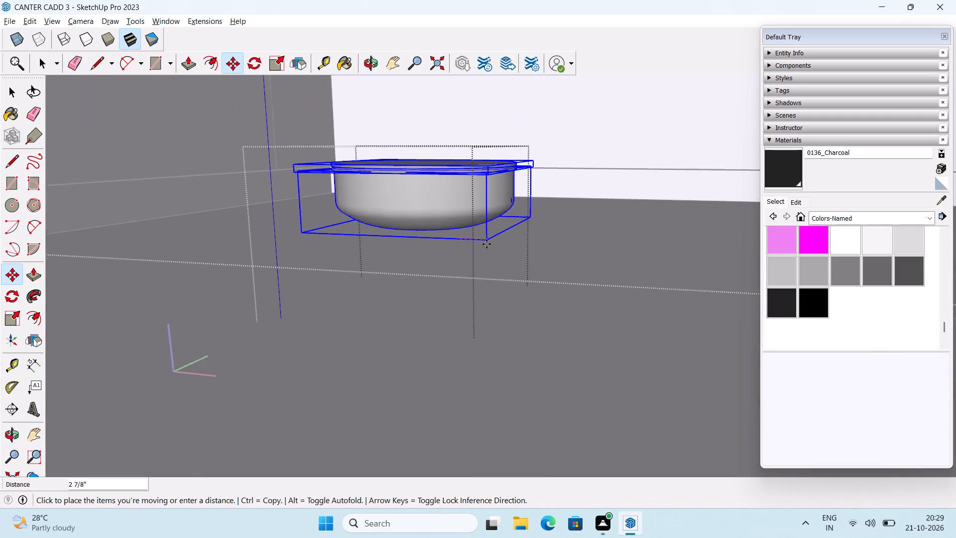
scroll(486, 244, "down", 4)
middle_click_drag(486, 245, 310, 472, "shift")
scroll(381, 369, "down", 11)
middle_click_drag(467, 308, 422, 427, "shift")
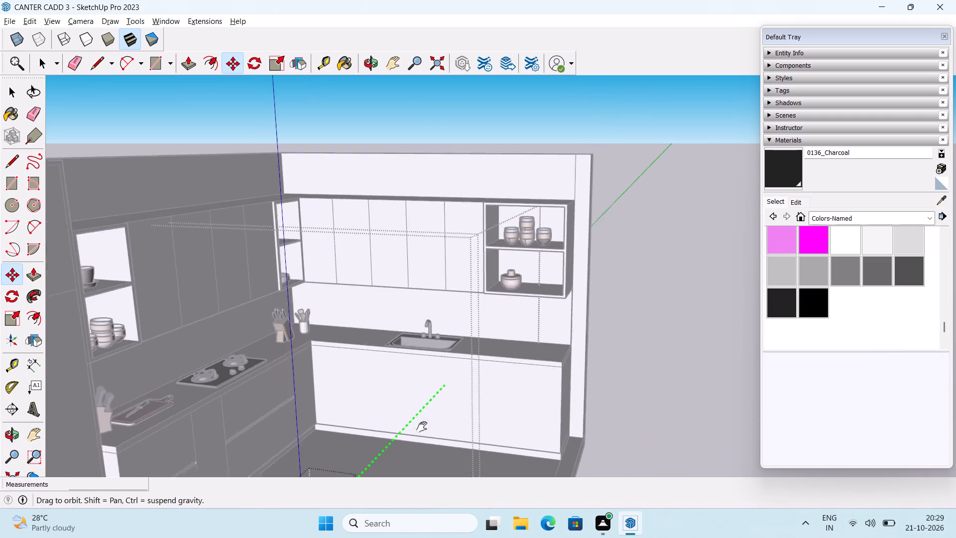
middle_click_drag(422, 427, 422, 427, "shift")
scroll(502, 311, "up", 18)
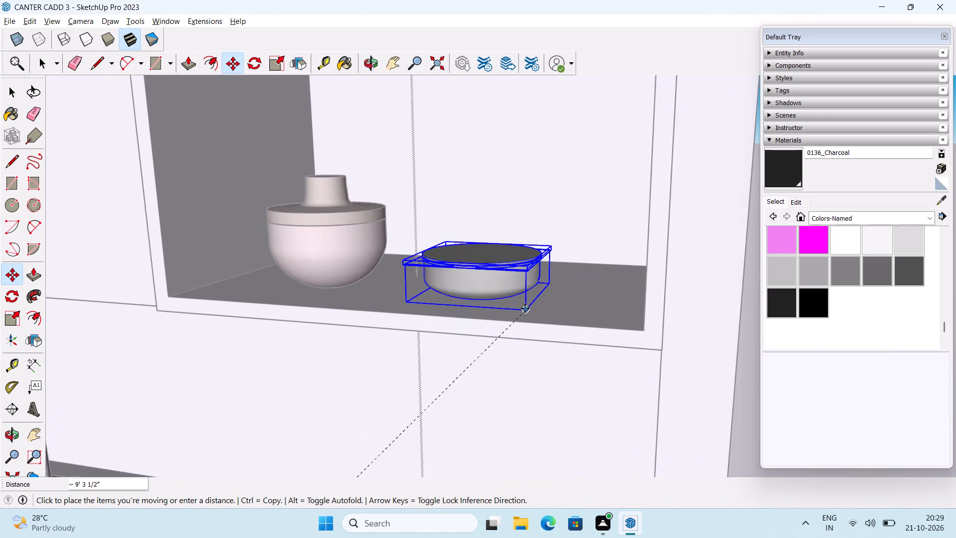
scroll(525, 308, "up", 2)
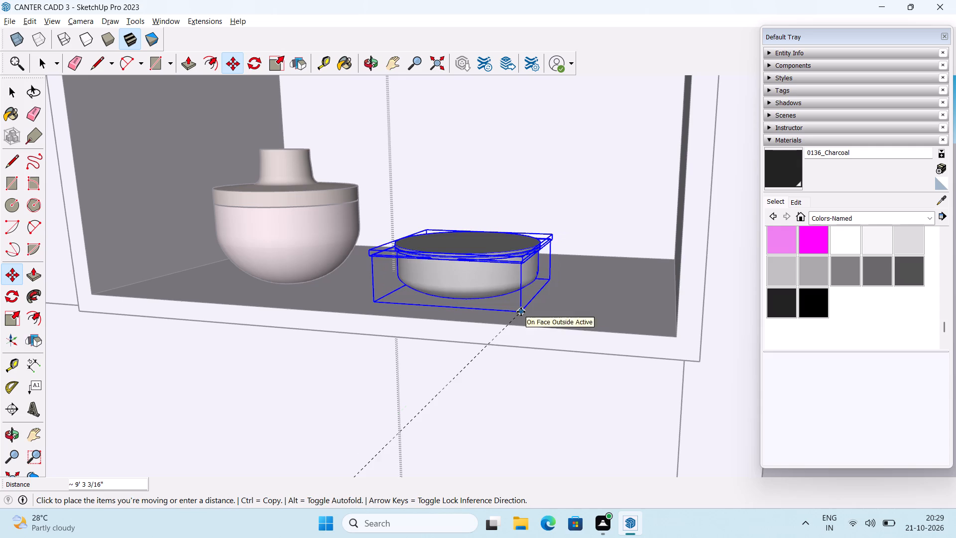
left_click(489, 304)
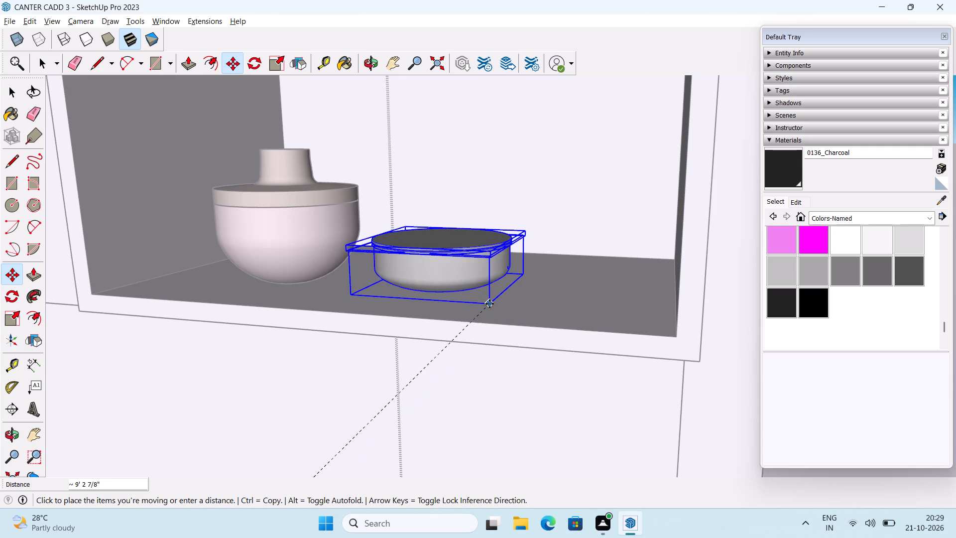
Look over the open shelves and counters along both kitchen walls.
scroll(489, 325, "down", 16)
middle_click_drag(467, 358, 334, 338)
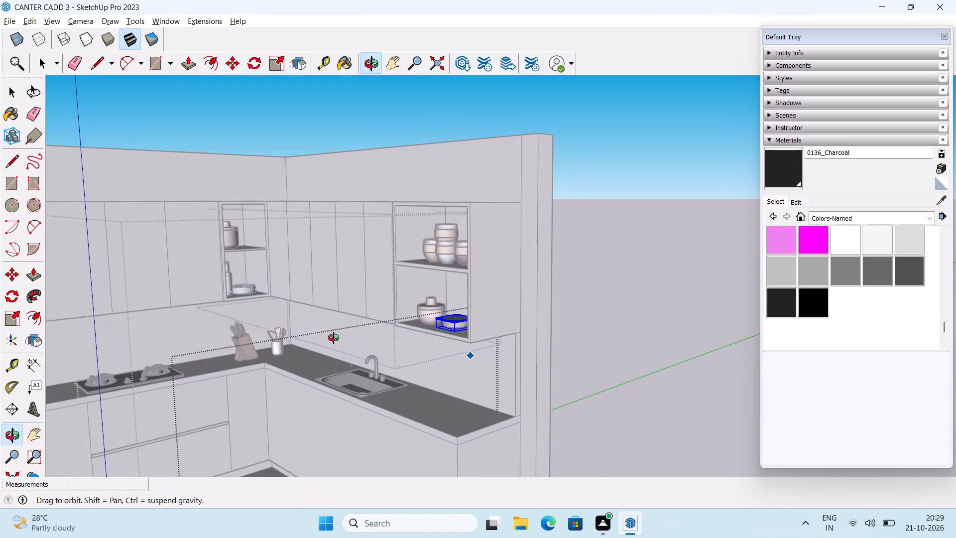
middle_click_drag(334, 338, 327, 340)
scroll(264, 293, "up", 2)
middle_click_drag(267, 303, 144, 297)
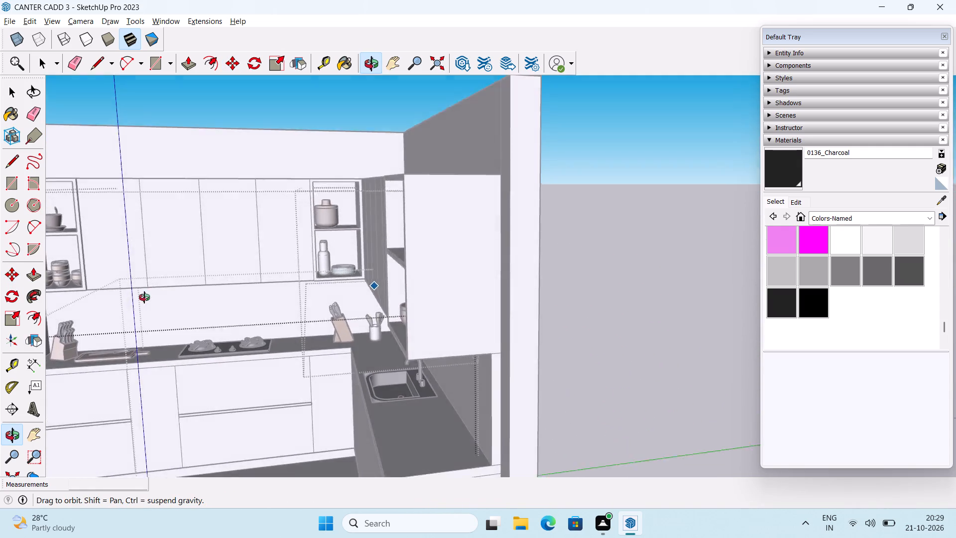
middle_click_drag(144, 297, 185, 330)
scroll(184, 328, "down", 3)
middle_click_drag(178, 335, 340, 319, "shift")
middle_click_drag(334, 323, 314, 328)
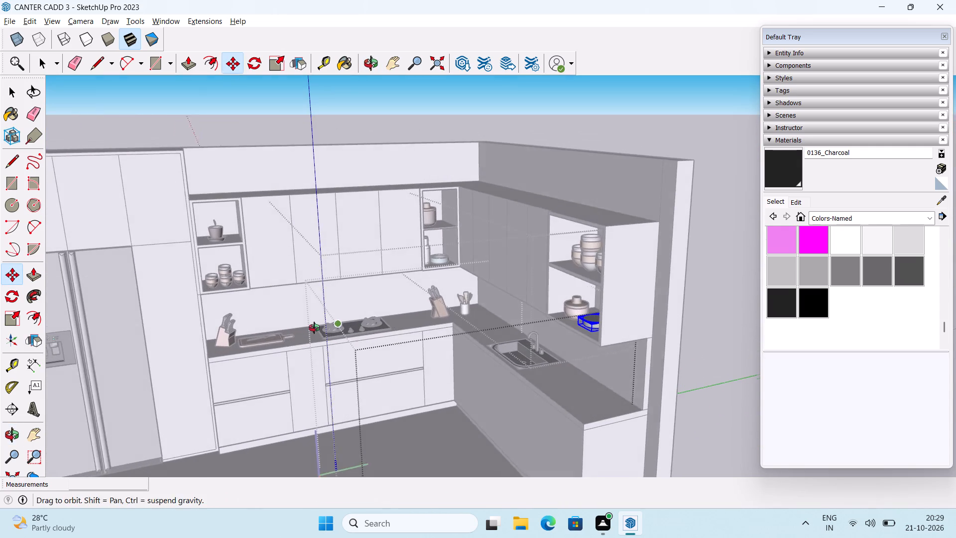
middle_click_drag(314, 328, 312, 329)
key("space")
scroll(228, 278, "up", 9)
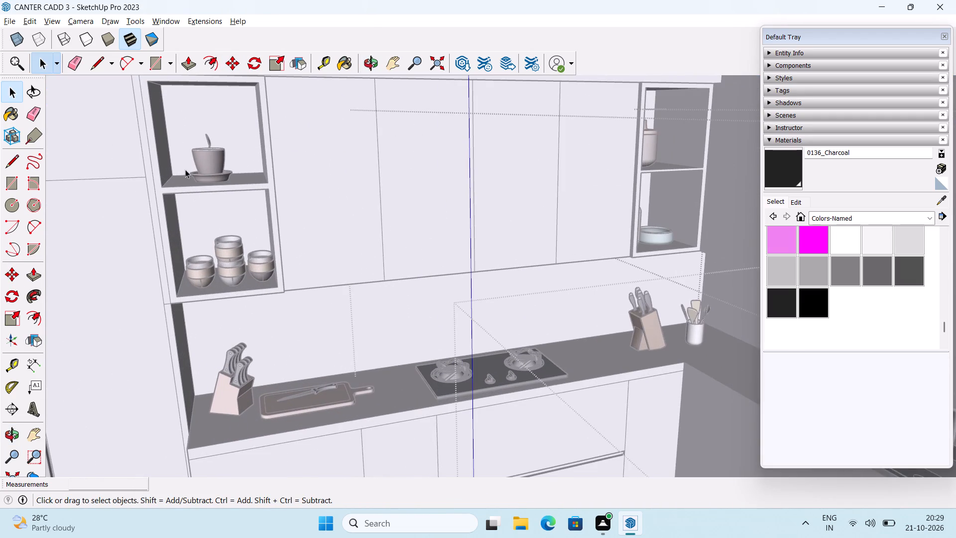
scroll(208, 179, "down", 7)
middle_click_drag(213, 212, 181, 246)
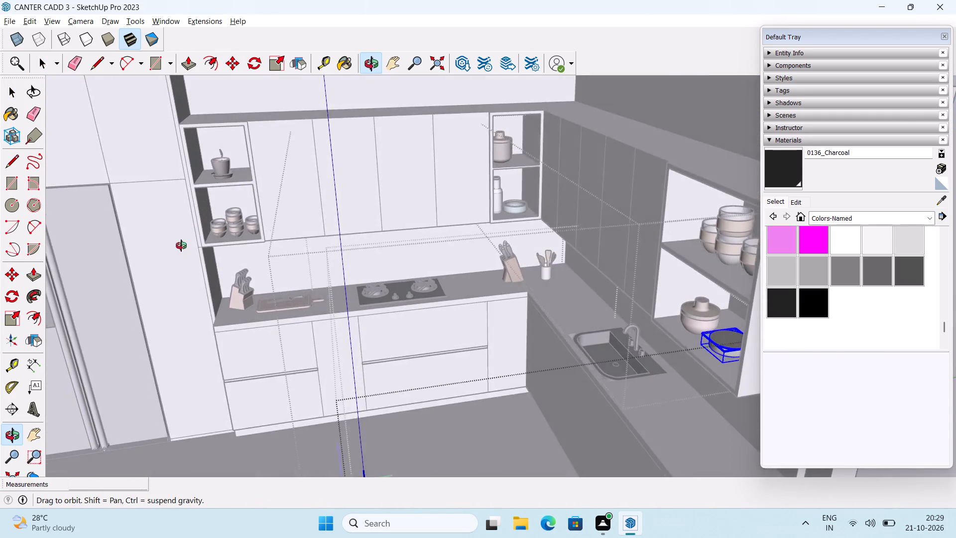
middle_click_drag(181, 246, 206, 274)
Copy the white bottle beside the turquoise bowl about 9' 9" onto the shelf near the sink, beside the grey container.
scroll(413, 229, "up", 2)
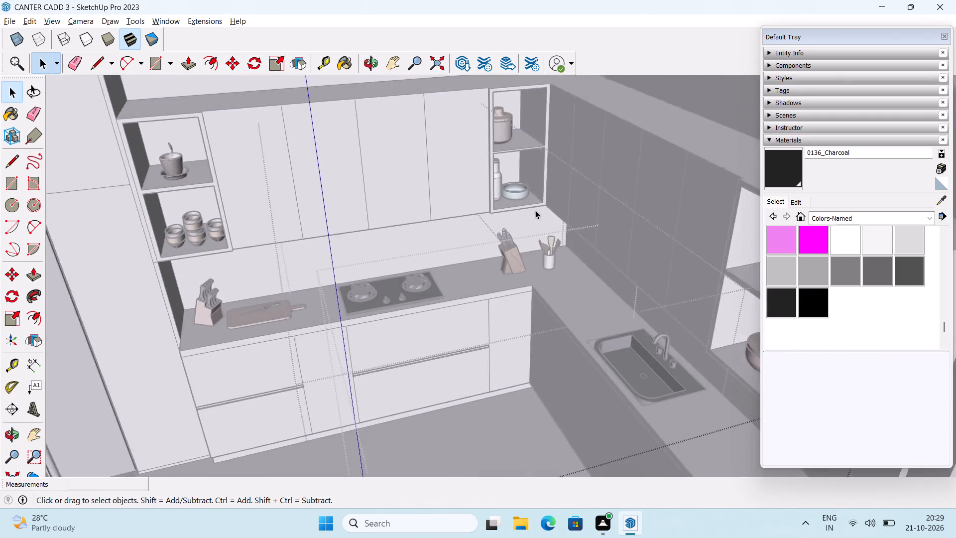
scroll(535, 210, "up", 4)
middle_click_drag(554, 196, 435, 207)
left_click(514, 159)
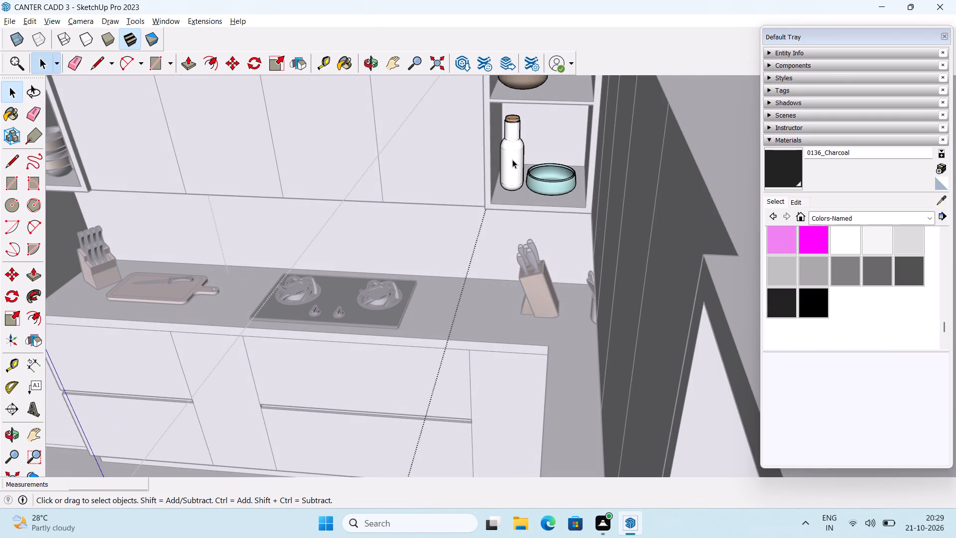
double_click(512, 159)
left_click(512, 156)
key("Escape")
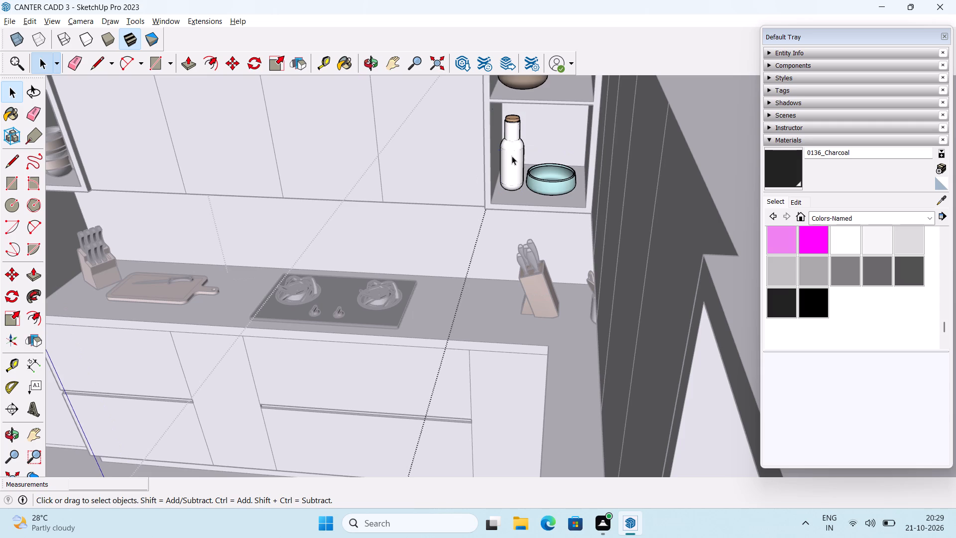
left_click(512, 156)
key("m")
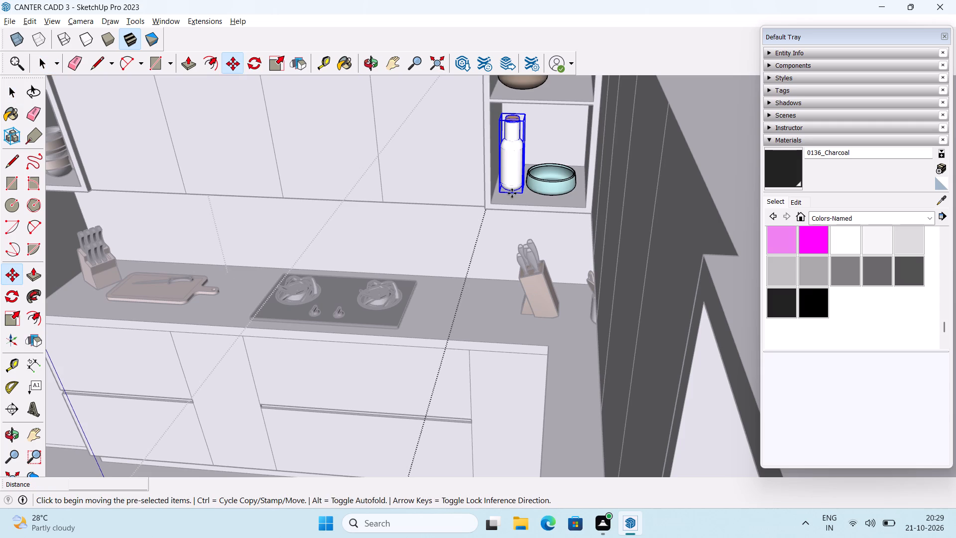
scroll(500, 209, "up", 6)
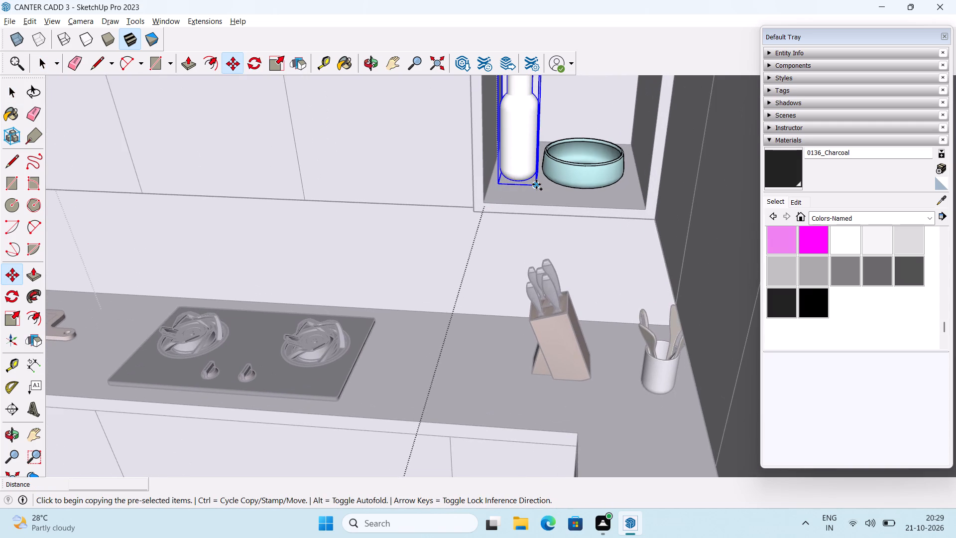
left_click_drag(536, 184, 541, 190)
scroll(593, 285, "down", 7)
middle_click_drag(605, 342, 591, 234)
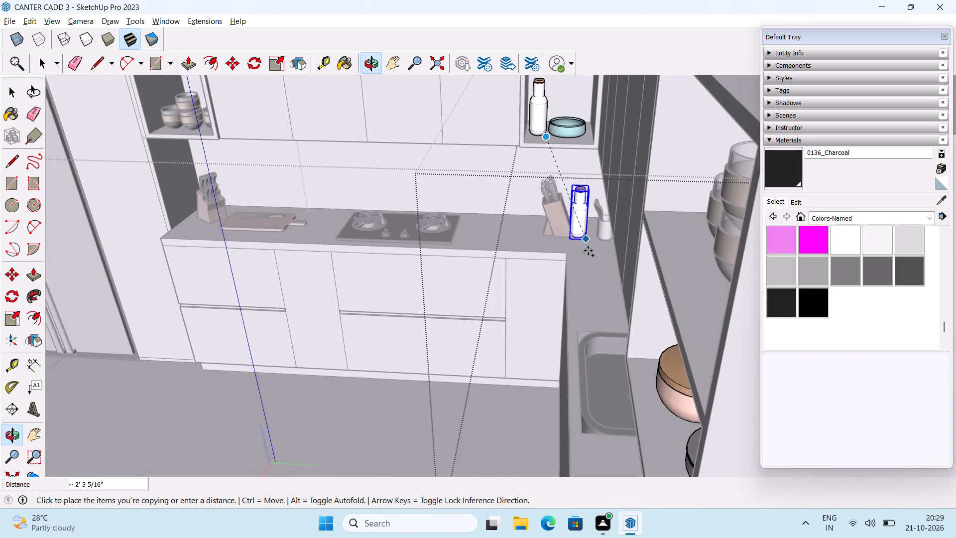
middle_click_drag(596, 342, 744, 290)
middle_click_drag(760, 303, 292, 257, "shift")
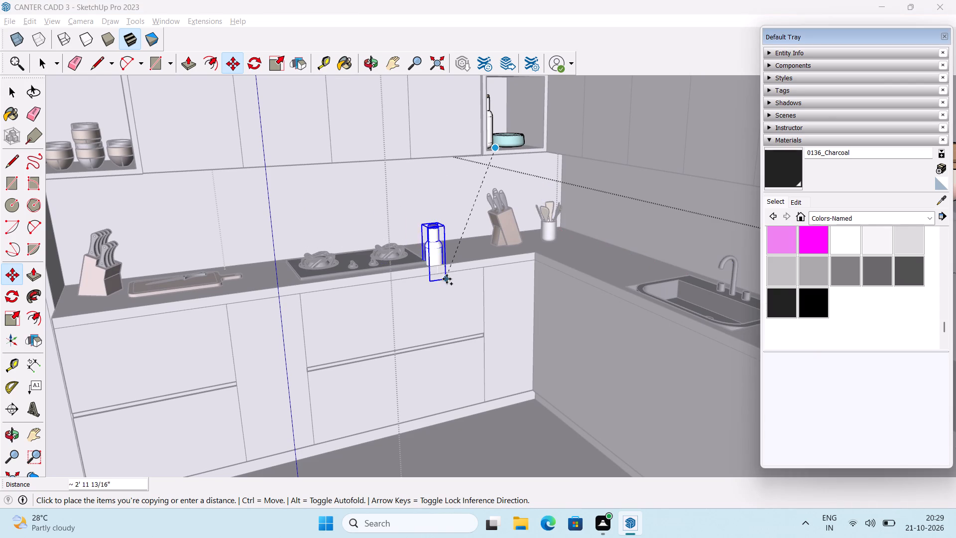
middle_click_drag(447, 279, 194, 252)
middle_click_drag(294, 253, 462, 290)
middle_click_drag(542, 231, 224, 310, "shift")
scroll(387, 286, "up", 11)
middle_click_drag(389, 321, 504, 318)
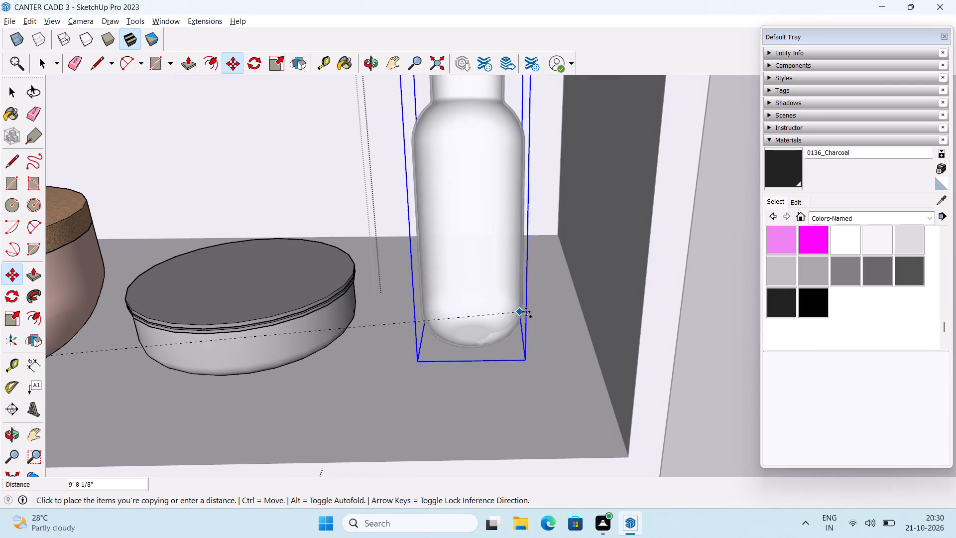
left_click(540, 315)
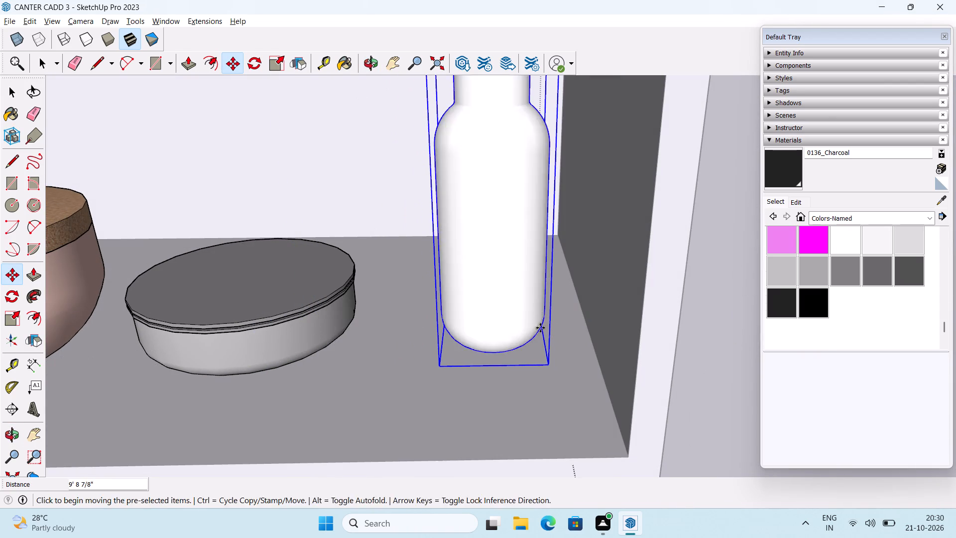
Deselect the copied bottle and close the group being edited.
middle_click_drag(540, 336, 516, 314)
scroll(516, 314, "down", 4)
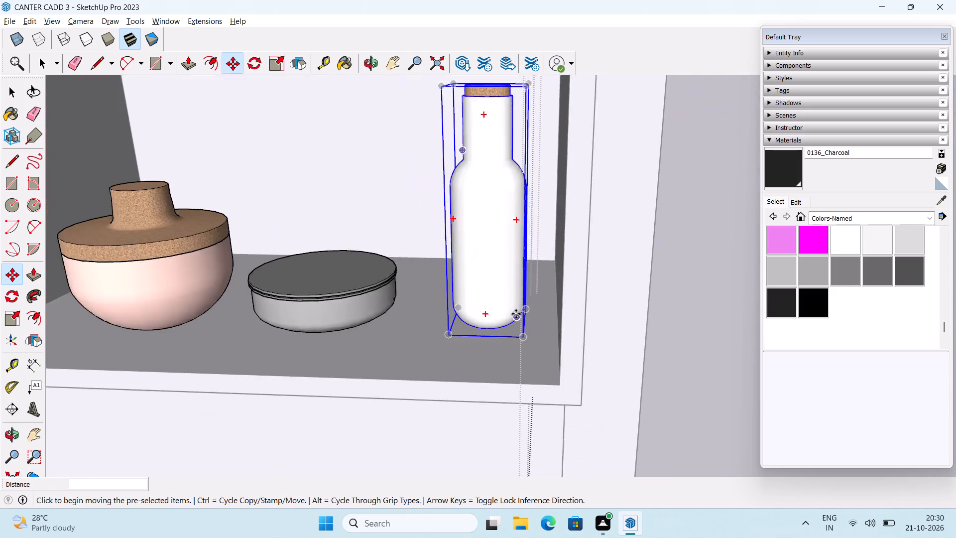
scroll(516, 314, "down", 4)
key("space")
left_click(680, 340)
scroll(540, 320, "down", 13)
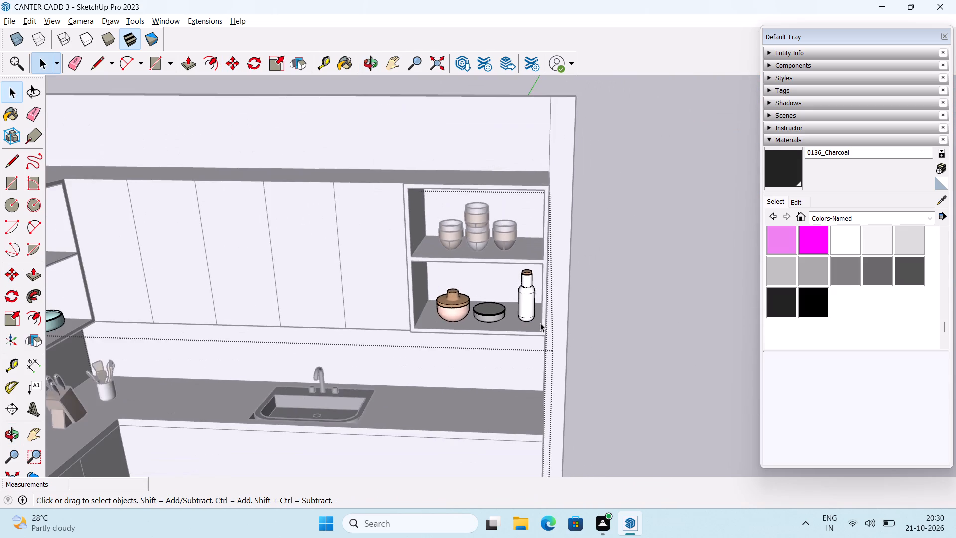
key("Escape")
Look over the open shelves, upper cabinets and counter items along both kitchen walls, including the shelves beside the fridge unit.
scroll(602, 326, "down", 4)
middle_click_drag(602, 333, 464, 271)
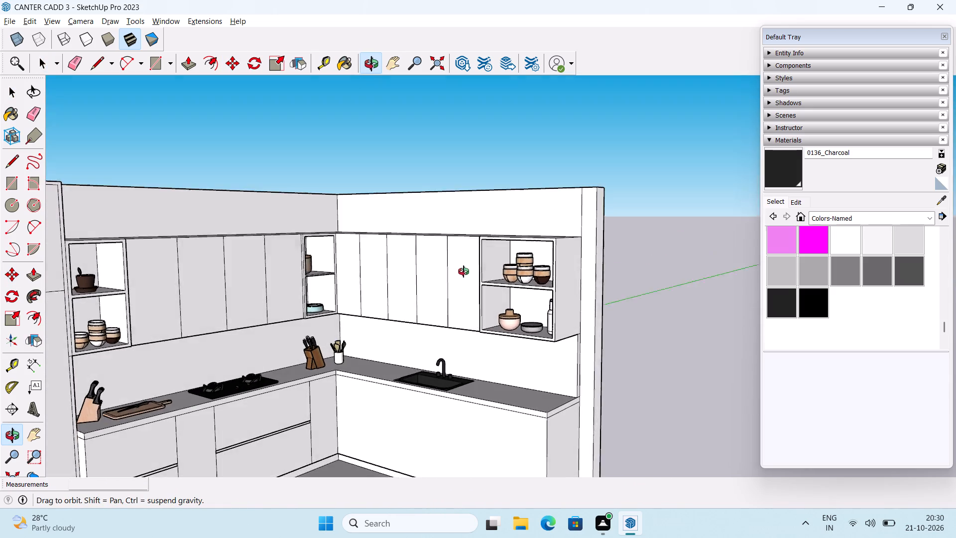
middle_click_drag(464, 271, 310, 356)
scroll(221, 267, "up", 6)
middle_click_drag(227, 245, 227, 221)
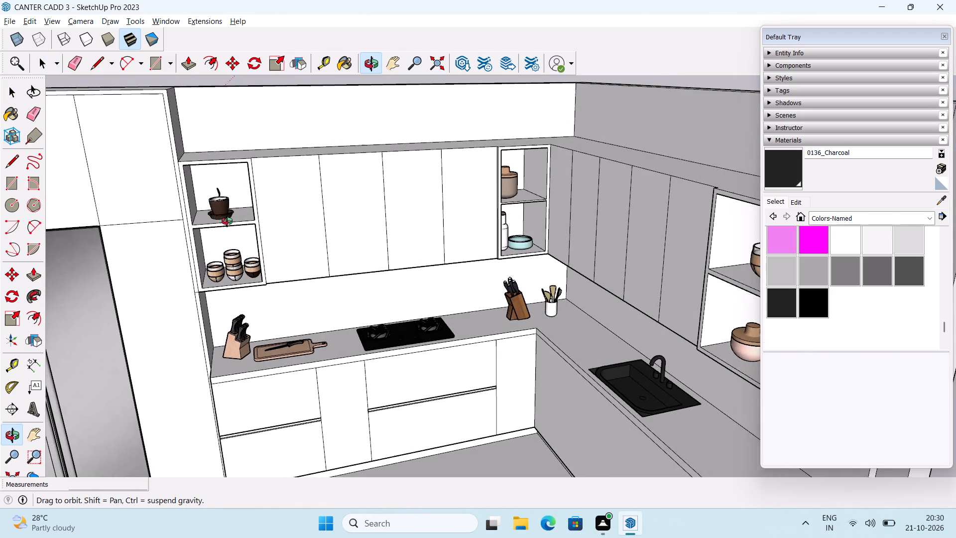
middle_click_drag(227, 221, 221, 231)
scroll(204, 202, "up", 7)
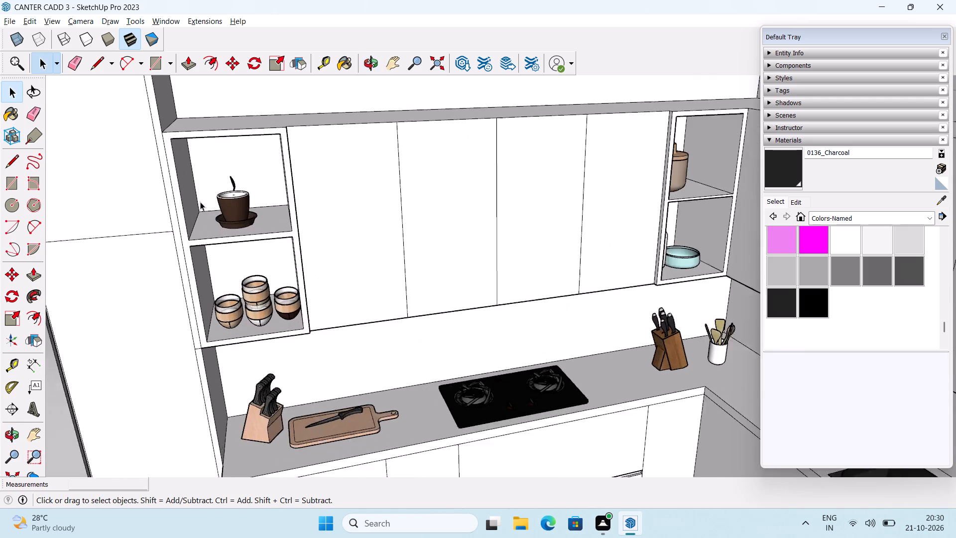
middle_click_drag(200, 202, 134, 109)
middle_click_drag(170, 122, 168, 187)
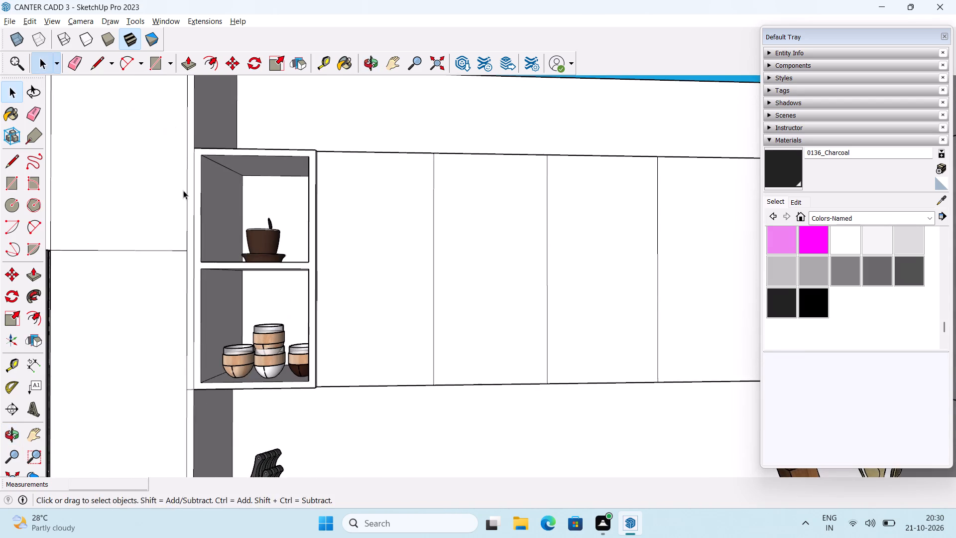
middle_click_drag(183, 190, 190, 209)
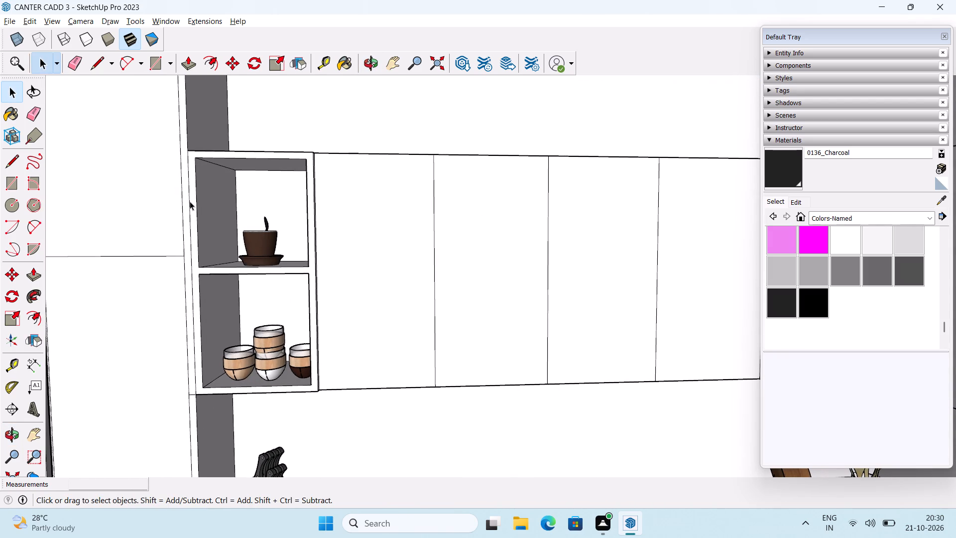
key("alt+Tab")
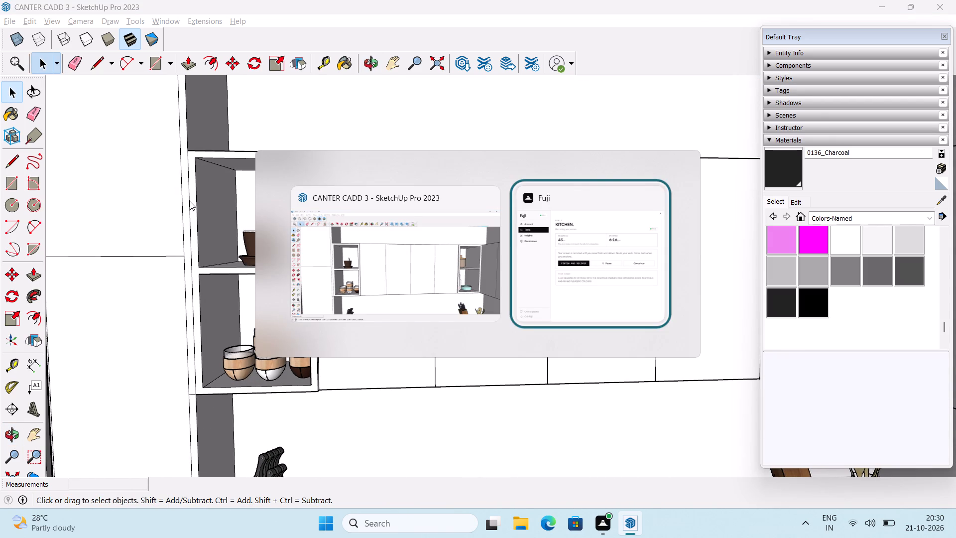
key("alt+Tab")
key("alt+Tab")
key("alt+Tab")
scroll(190, 201, "down", 2)
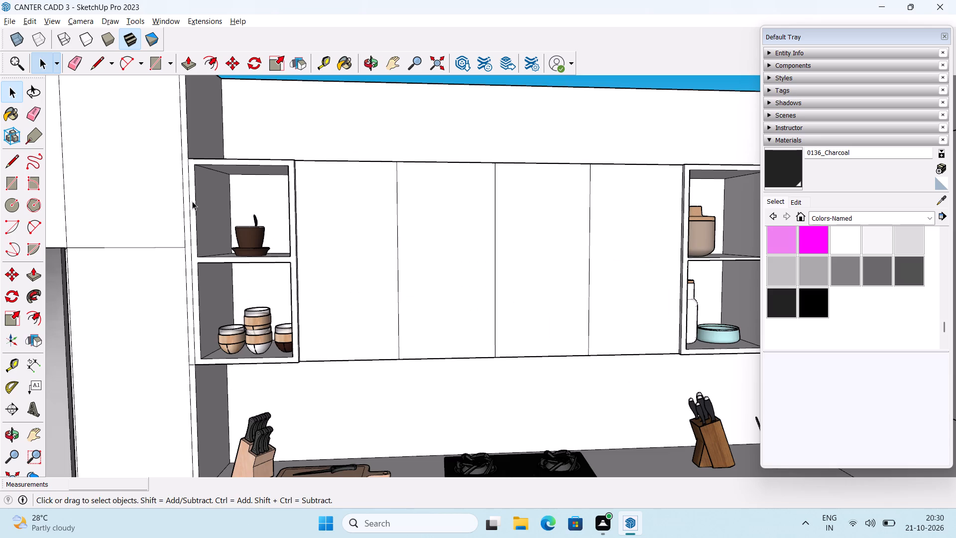
middle_click_drag(192, 201, 172, 212)
Save the kitchen model.
key("ctrl+s")
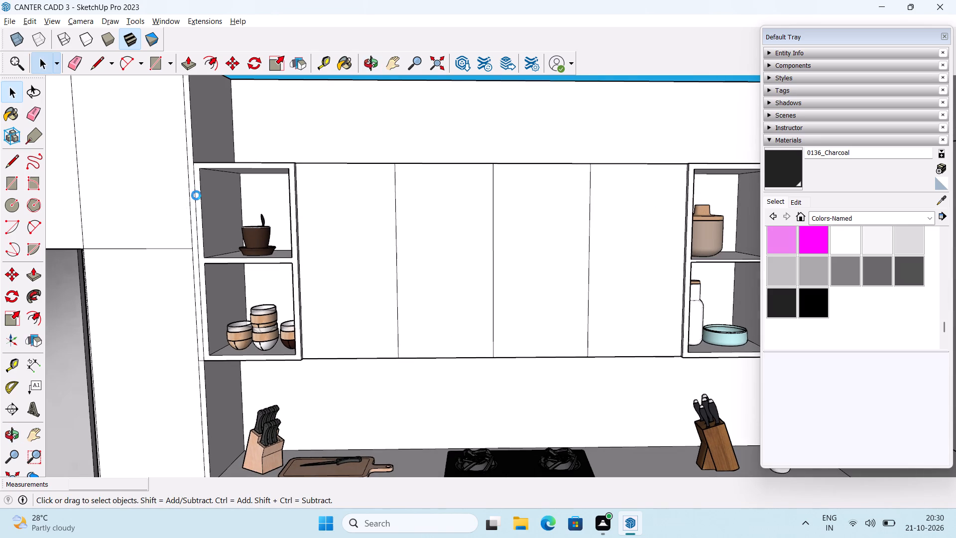
key("ctrl+s")
Draw a line about 1' 4" long across the upper cabinets' underside, from the first door seam to the back edge.
middle_click_drag(226, 254, 229, 298)
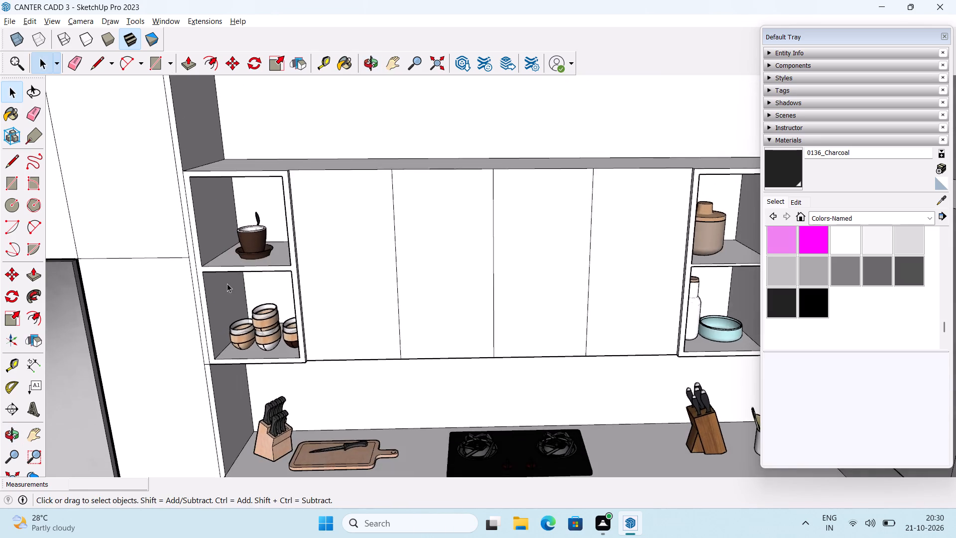
scroll(228, 281, "down", 6)
middle_click_drag(315, 313, 321, 197)
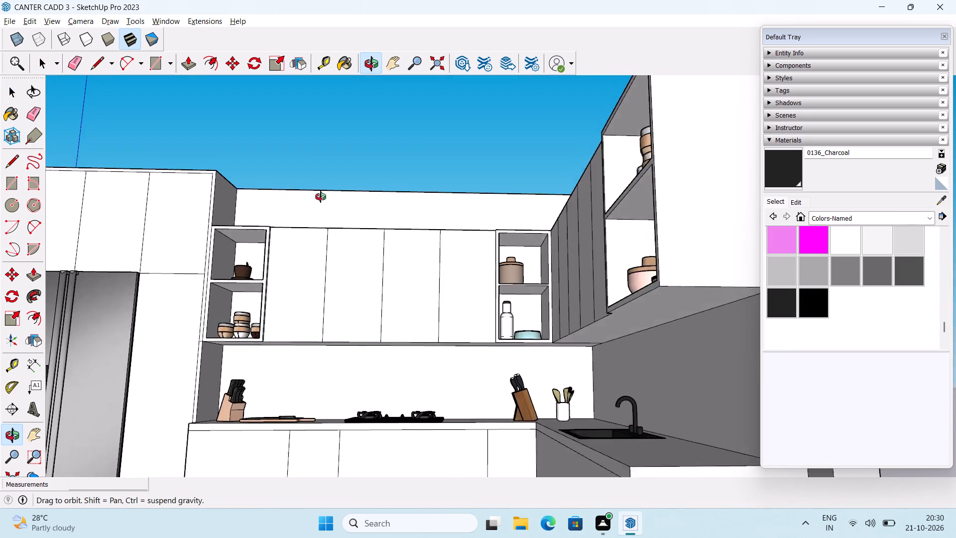
middle_click_drag(321, 197, 320, 241)
scroll(332, 262, "up", 4)
middle_click_drag(342, 340, 333, 240)
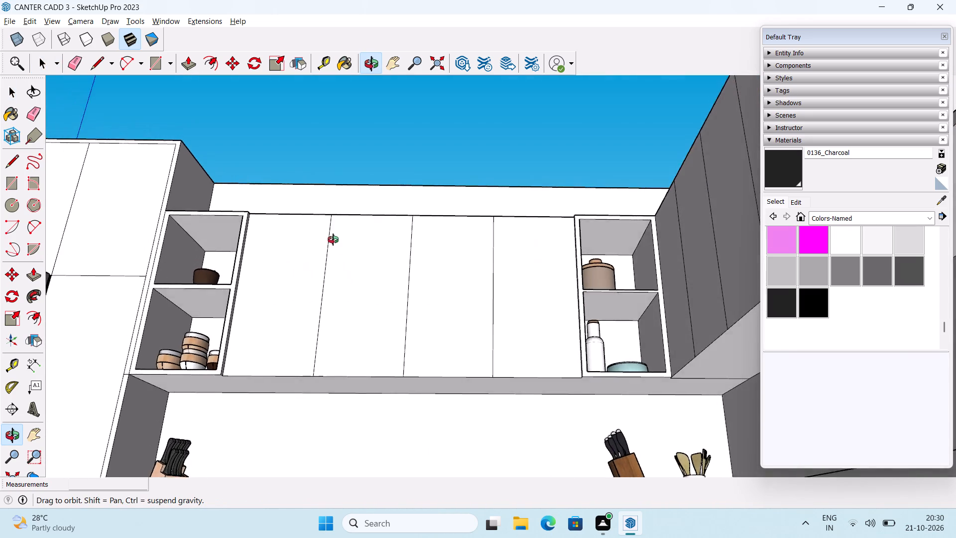
middle_click_drag(333, 240, 345, 320)
scroll(345, 318, "down", 2)
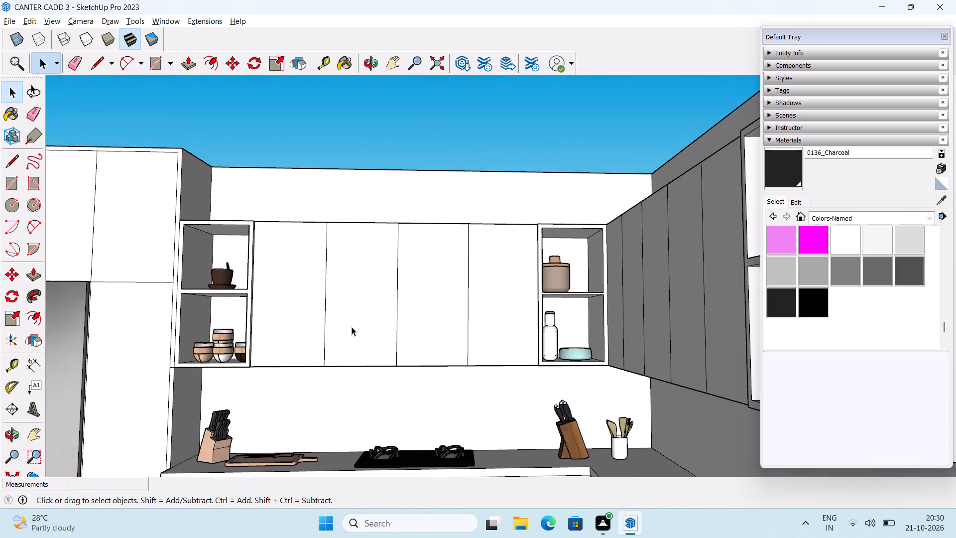
middle_click_drag(352, 327, 407, 269)
middle_click_drag(396, 352, 414, 306)
scroll(385, 324, "up", 3)
key("l")
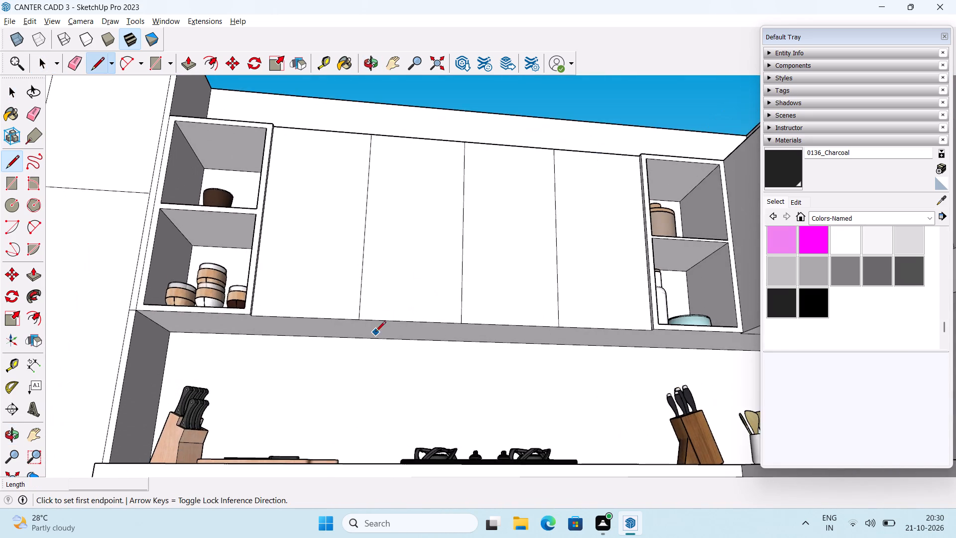
scroll(375, 332, "up", 4)
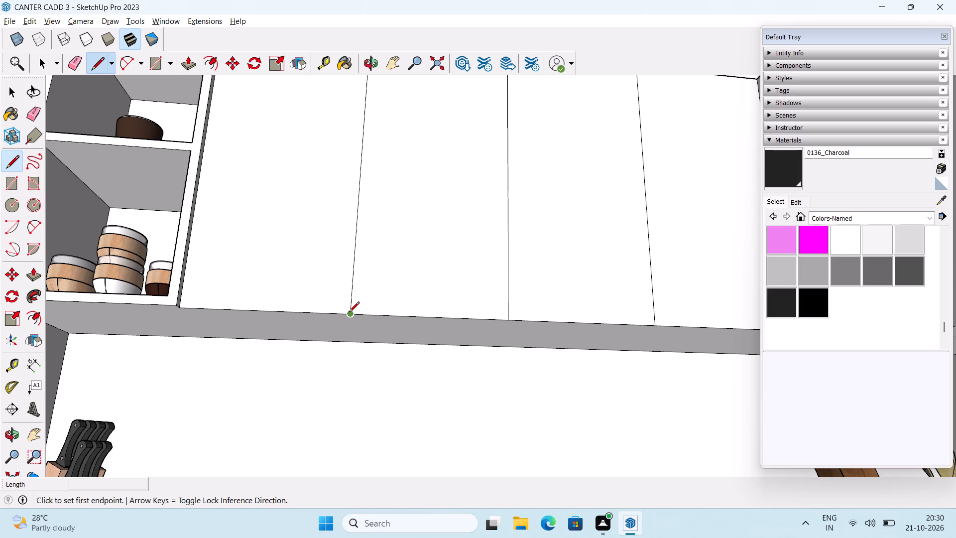
left_click(349, 313)
middle_click_drag(358, 348, 380, 233)
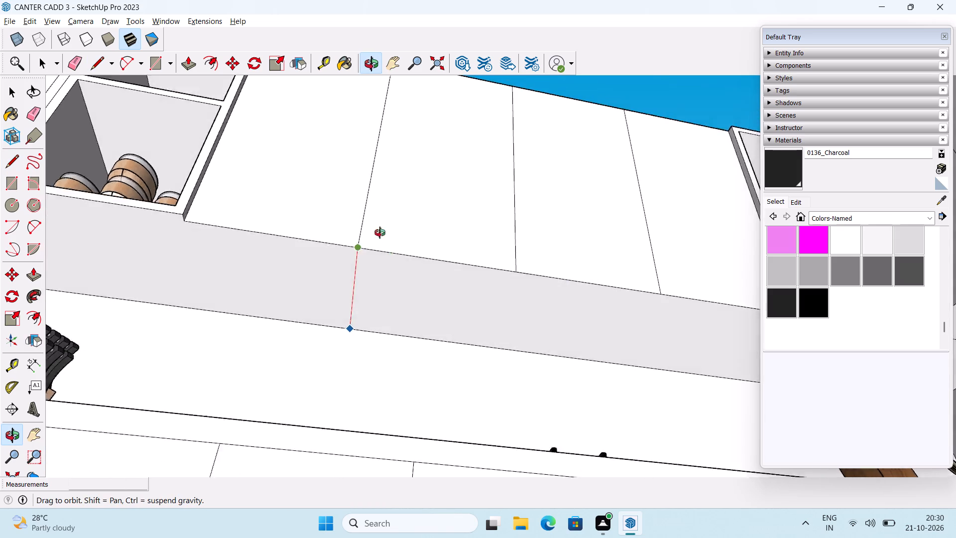
middle_click_drag(380, 233, 341, 316)
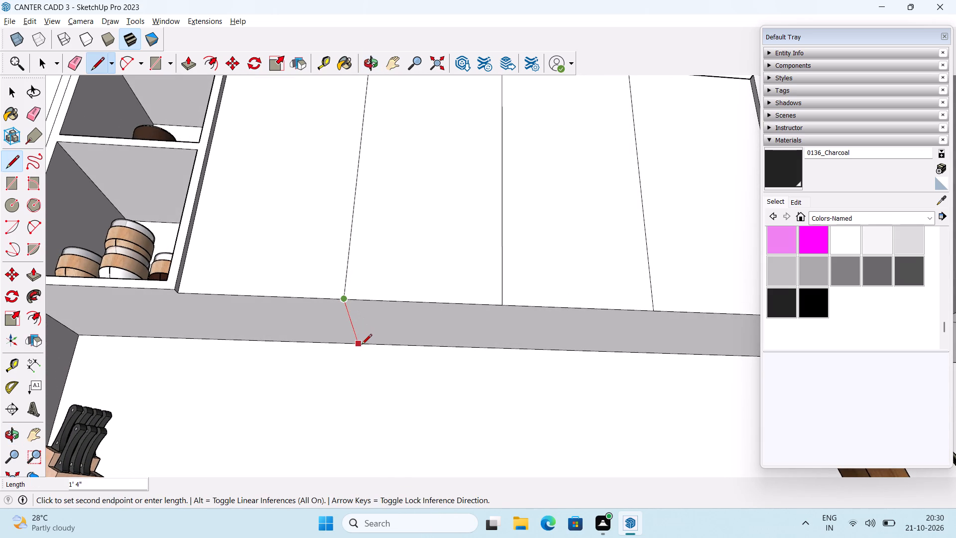
left_click(361, 345)
Draw a second line about 1' 4" long across the cabinet underside, from the third door seam to the back edge.
scroll(362, 340, "down", 2)
middle_click_drag(414, 335, 362, 366, "shift")
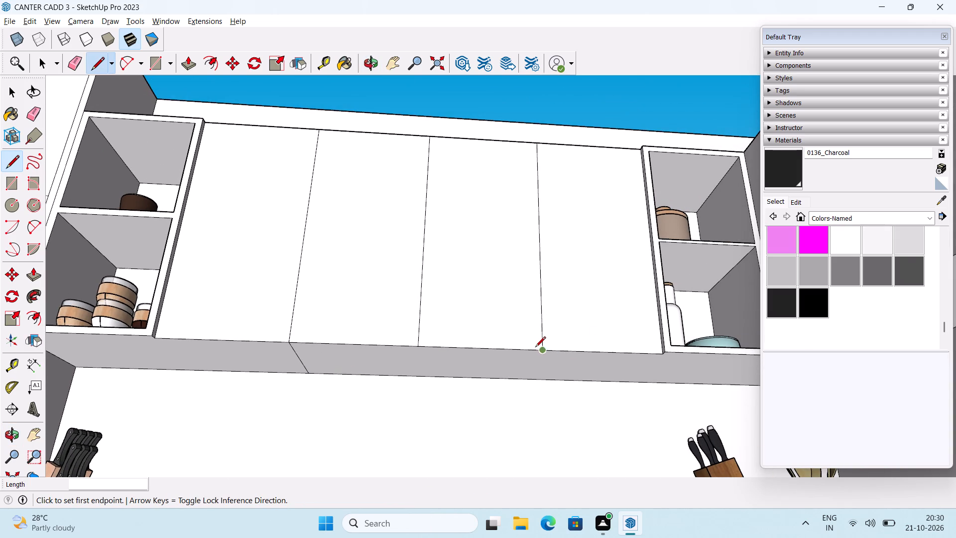
left_click(546, 349)
middle_click_drag(540, 386, 584, 345)
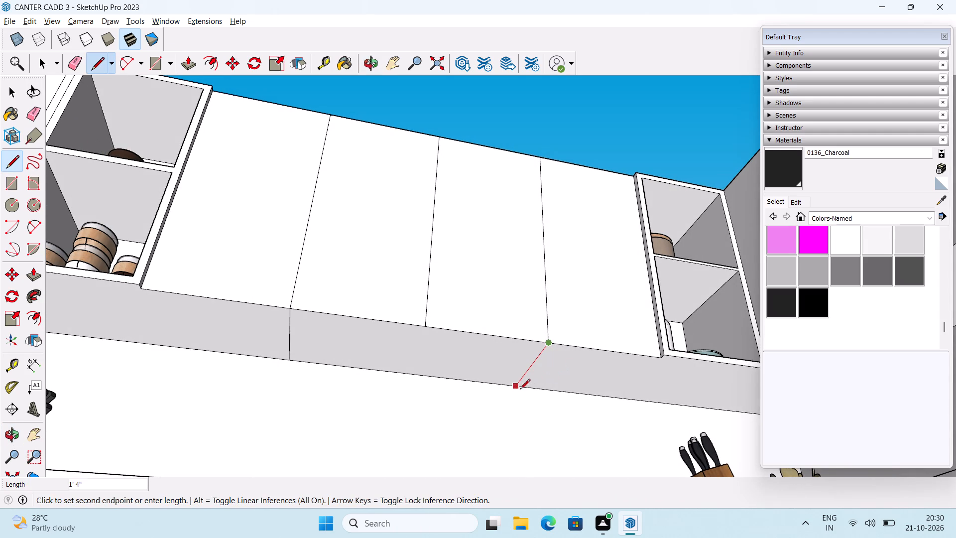
left_click(514, 390)
middle_click_drag(517, 366, 503, 205)
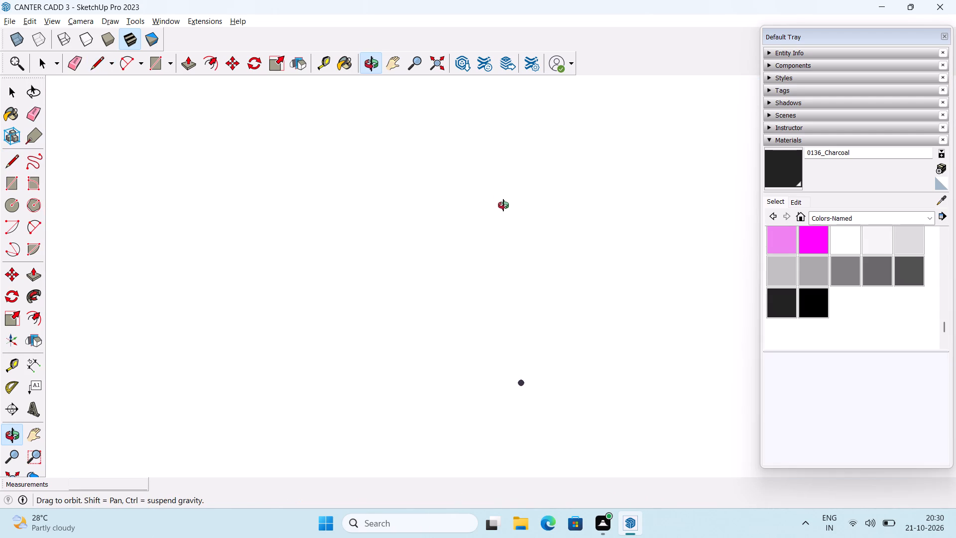
middle_click_drag(503, 205, 537, 334)
key("space")
Push the underside section between the two lines up 6", and revise the distance to 1', shortening the two middle doors.
scroll(463, 379, "up", 6)
middle_click_drag(459, 363, 426, 357)
scroll(422, 347, "down", 7)
middle_click_drag(424, 337, 436, 388)
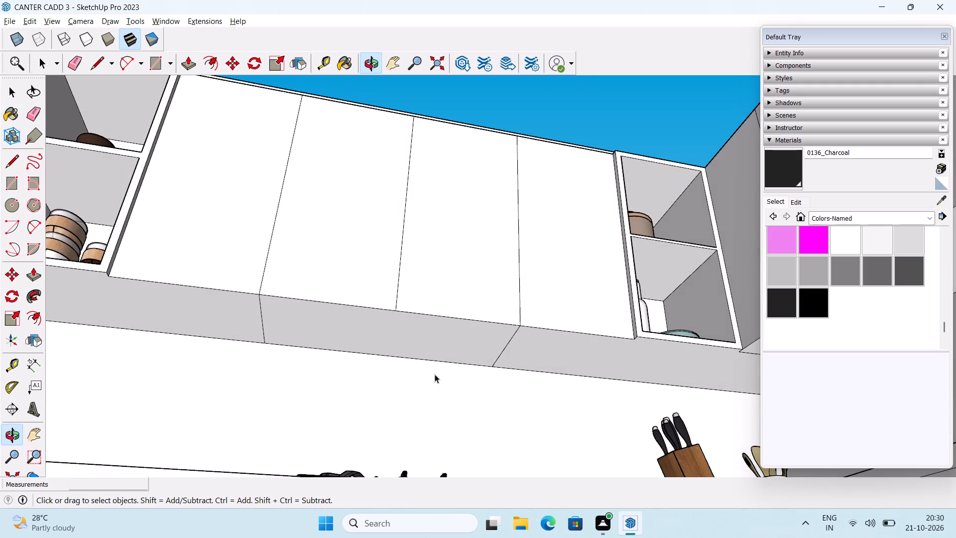
key("p")
left_click(412, 344)
middle_click_drag(417, 299, 424, 317)
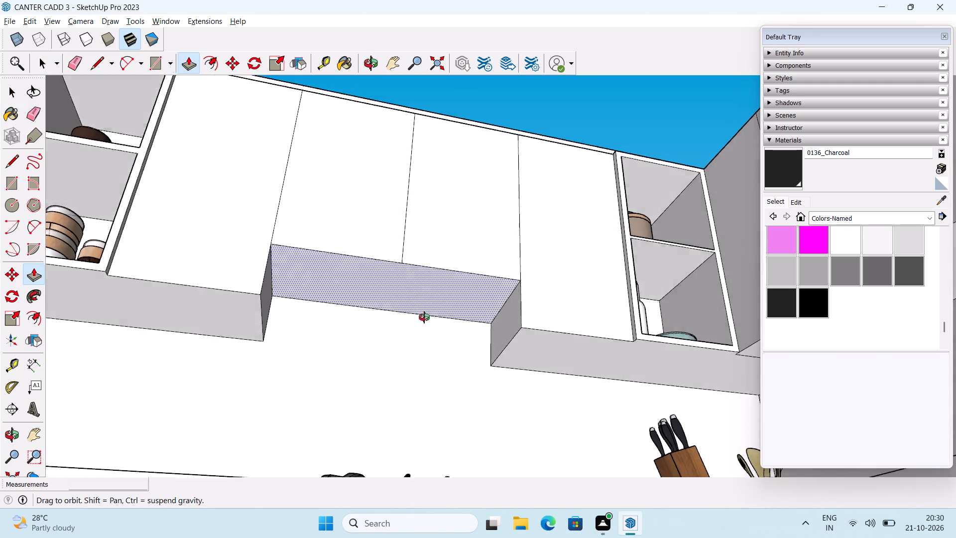
middle_click_drag(424, 317, 408, 360)
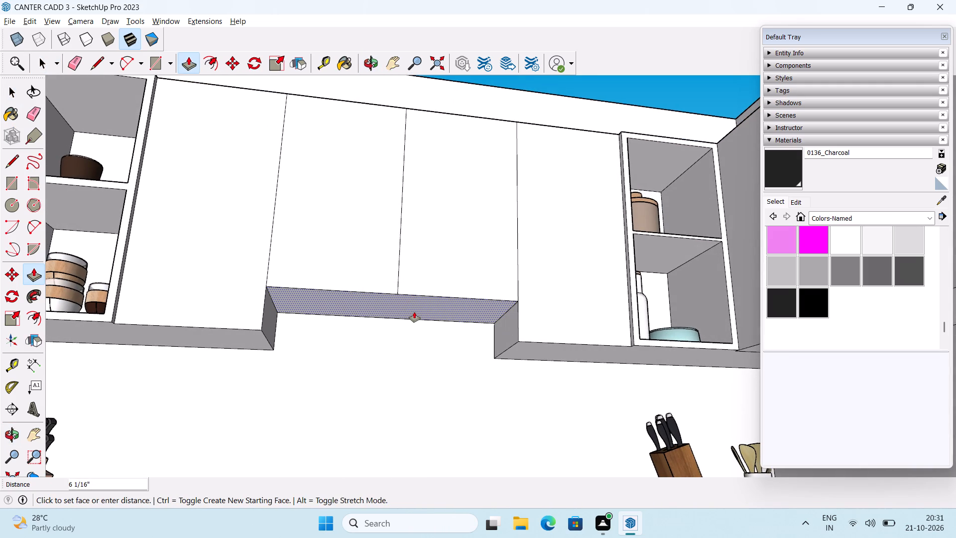
key("6")
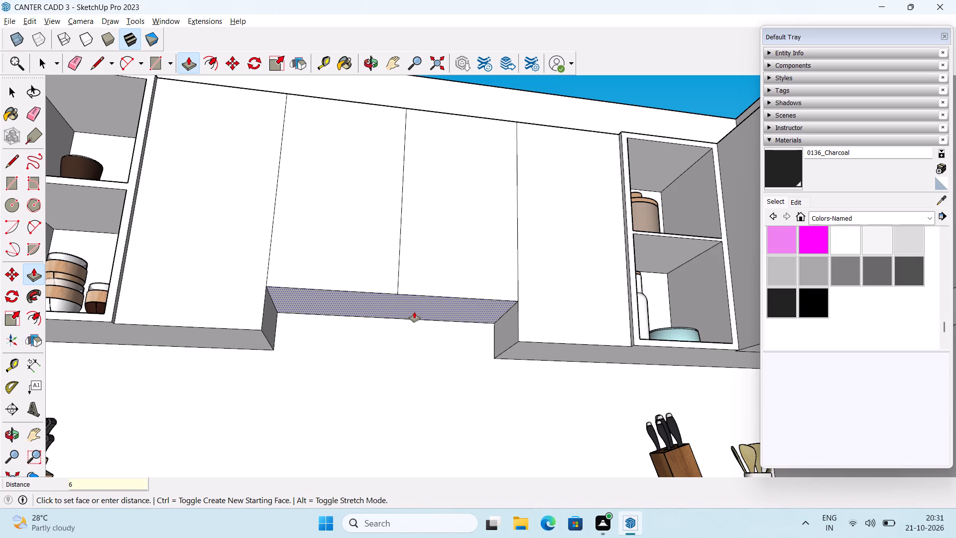
key("shift+quotedbl")
key("Return")
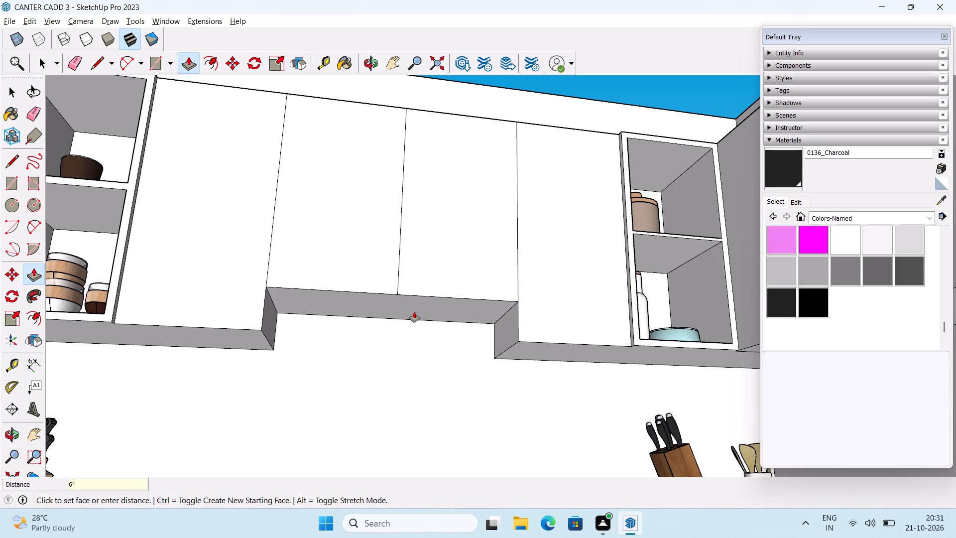
type("1'")
key("Return")
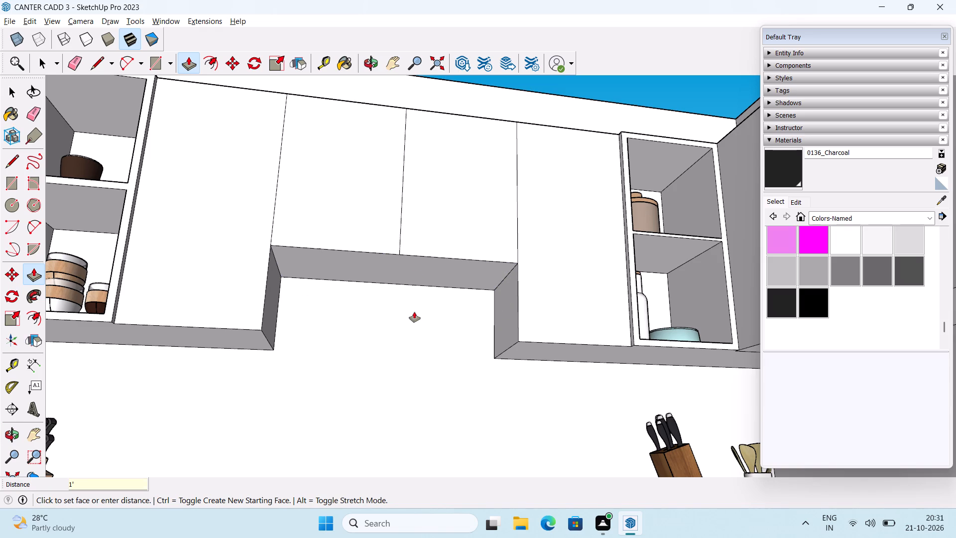
Draw a rectangle about 2' 11 9/16" by 3 7/8" on the back wall, spanning the recess directly below the shortened doors.
scroll(414, 312, "down", 2)
middle_click_drag(410, 335, 402, 359)
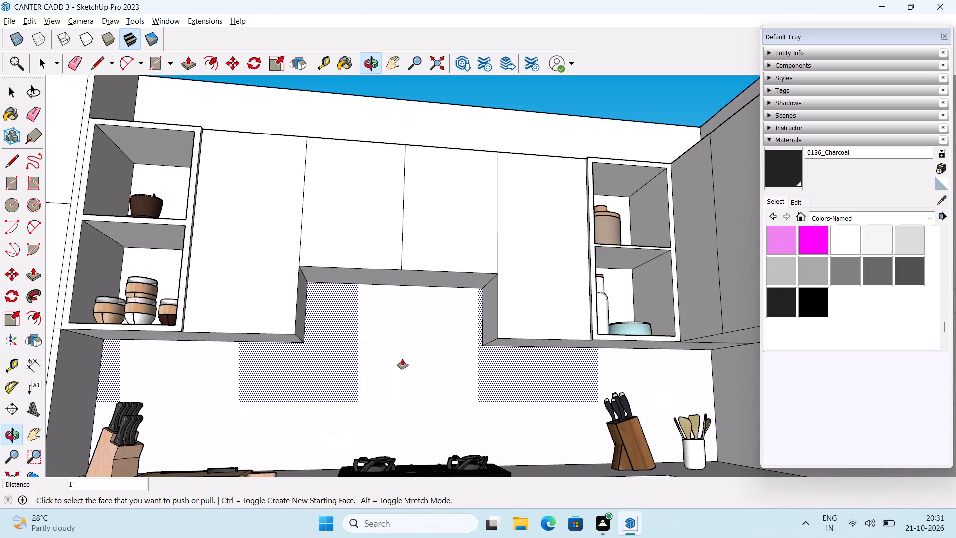
middle_click_drag(402, 363, 398, 326)
middle_click_drag(396, 323, 396, 332)
key("space")
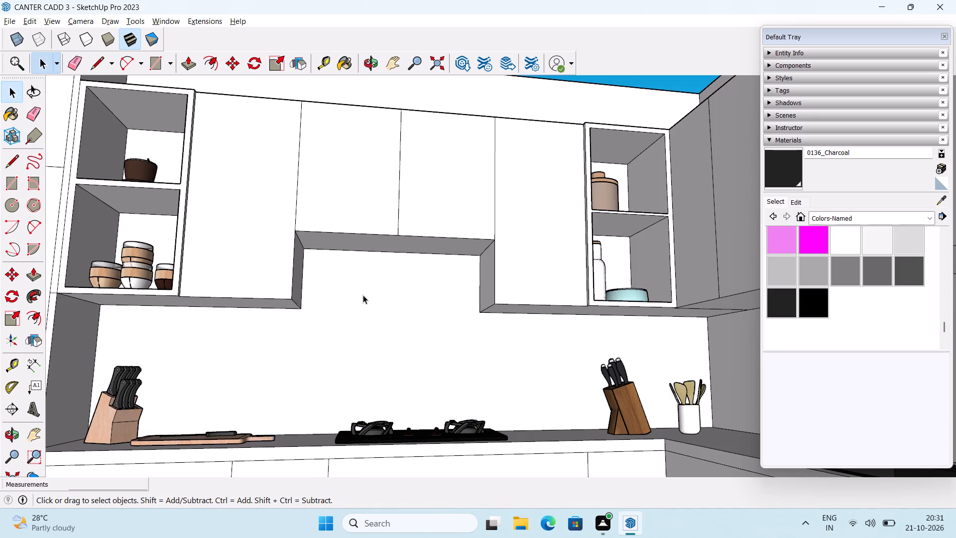
scroll(362, 293, "up", 2)
left_click(14, 189)
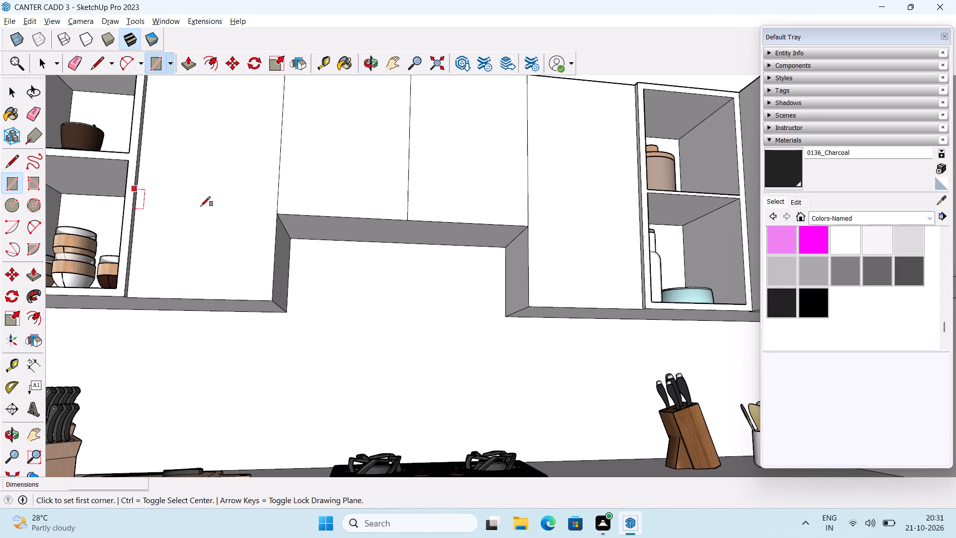
left_click(293, 242)
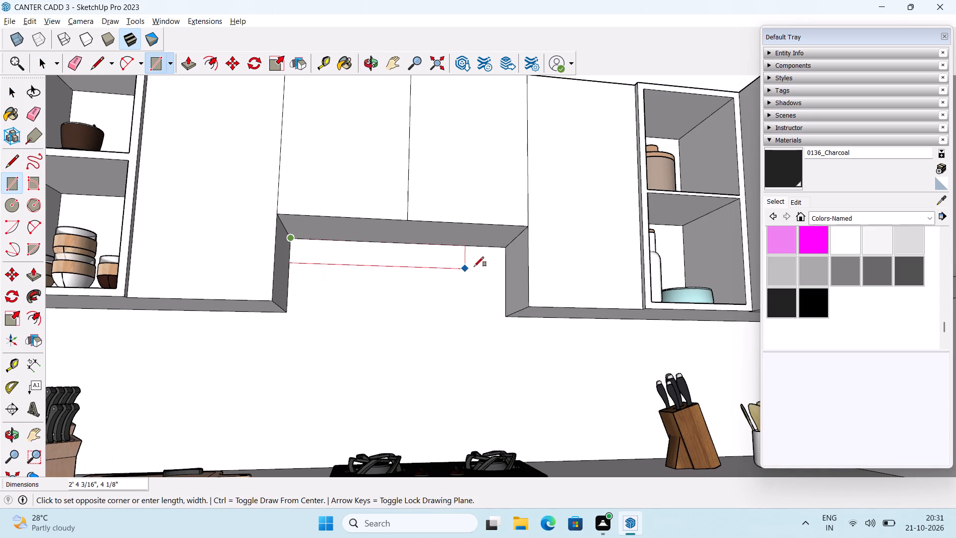
left_click(507, 269)
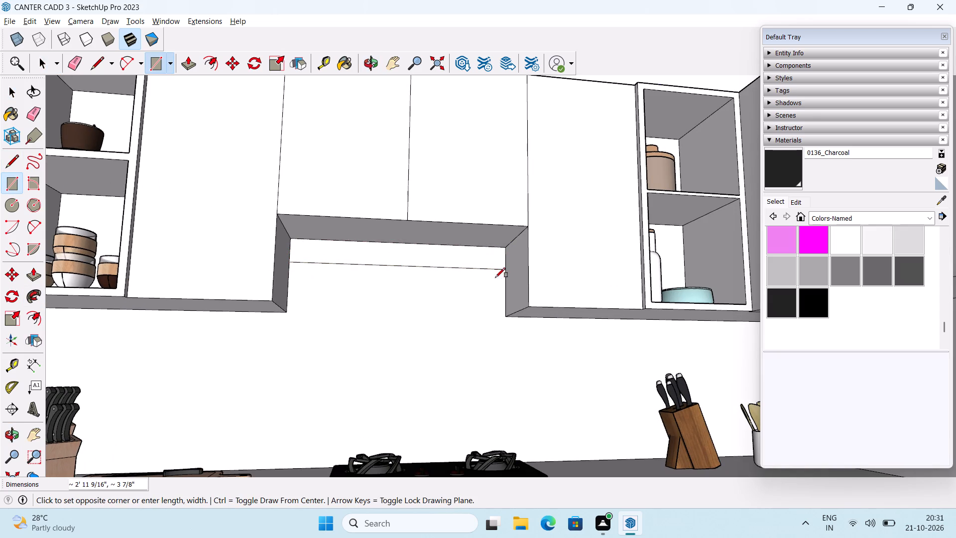
key("space")
Extrude the rectangle 1' 4" out from the wall, flush with the cabinet door fronts.
key("p")
left_click(421, 250)
scroll(423, 252, "down", 3)
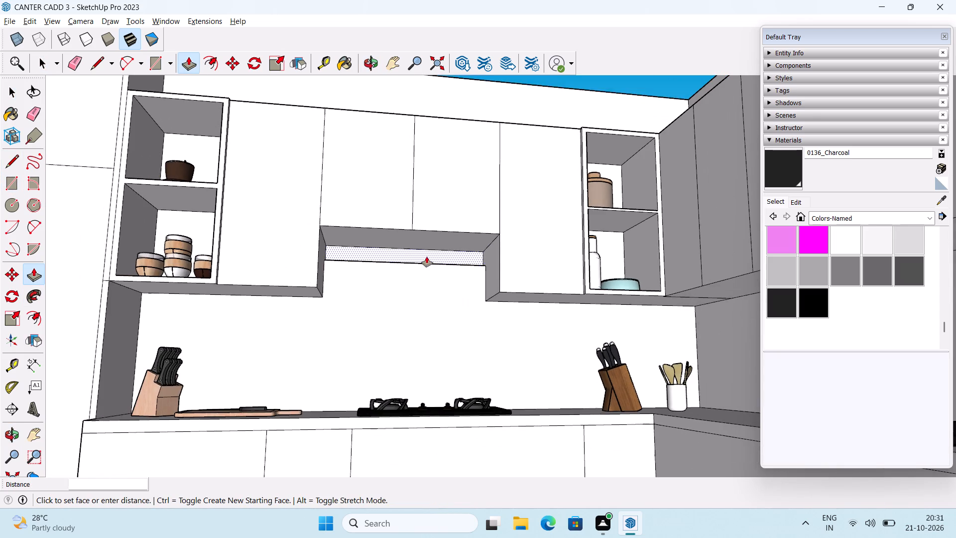
middle_click_drag(427, 256, 435, 389)
middle_click_drag(420, 276, 463, 309)
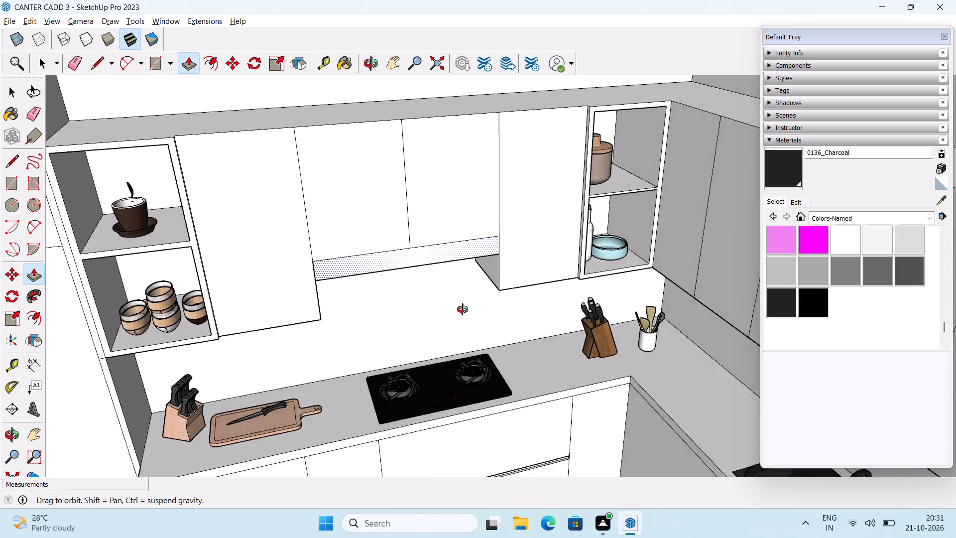
middle_click_drag(463, 309, 536, 312)
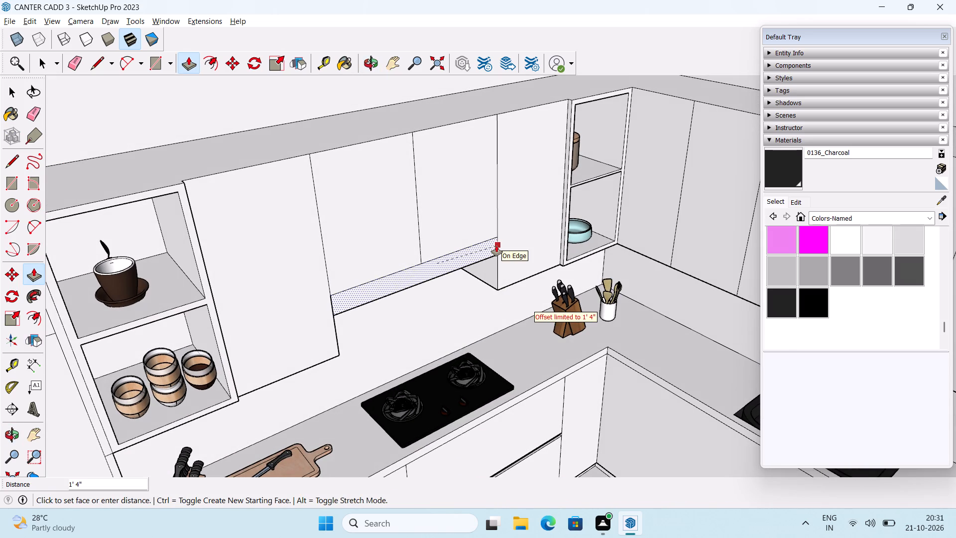
left_click(496, 246)
Pull the front face of the new block above the cooktop further out, past the cabinet doors.
left_click(426, 271)
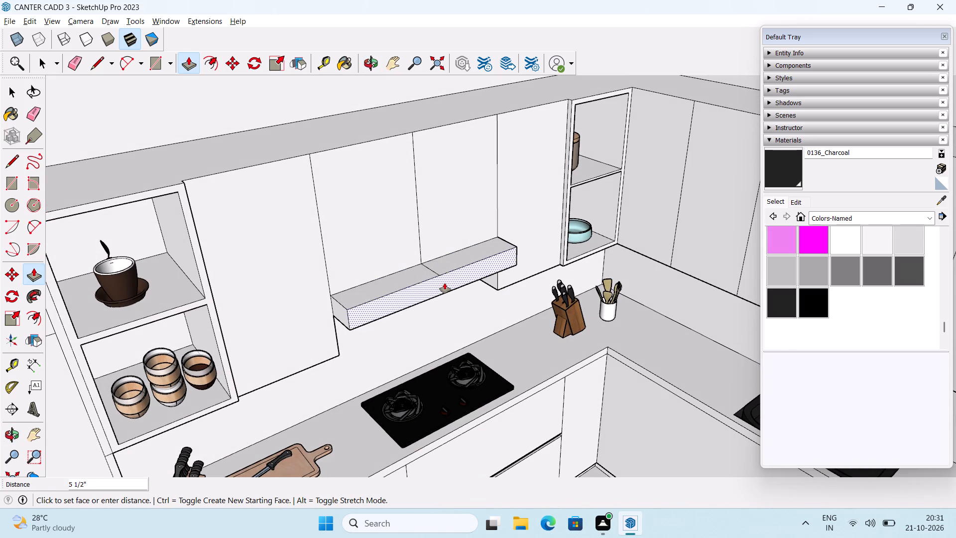
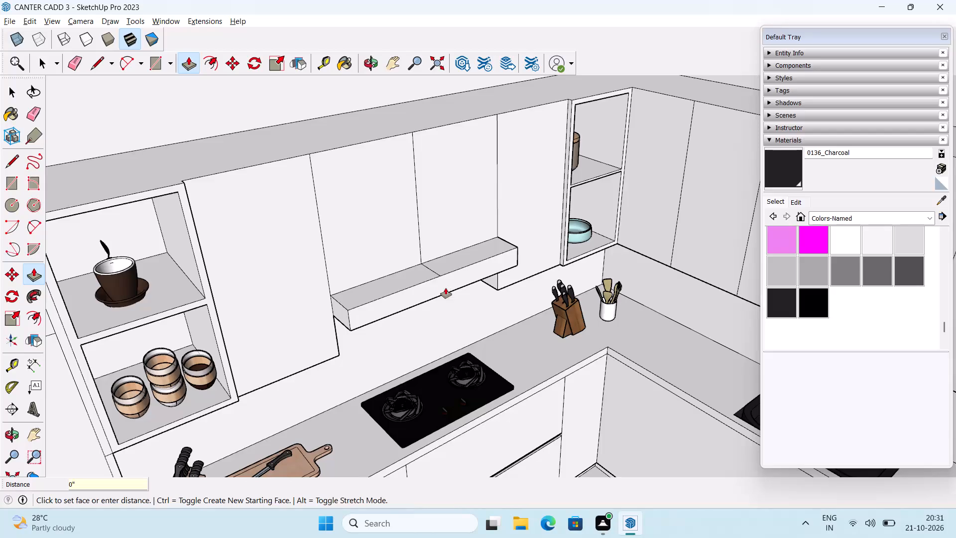
Erase the stray edge crossing the top of the projecting shelf above the cooktop.
scroll(446, 288, "down", 1)
middle_click_drag(429, 314, 424, 322)
key("space")
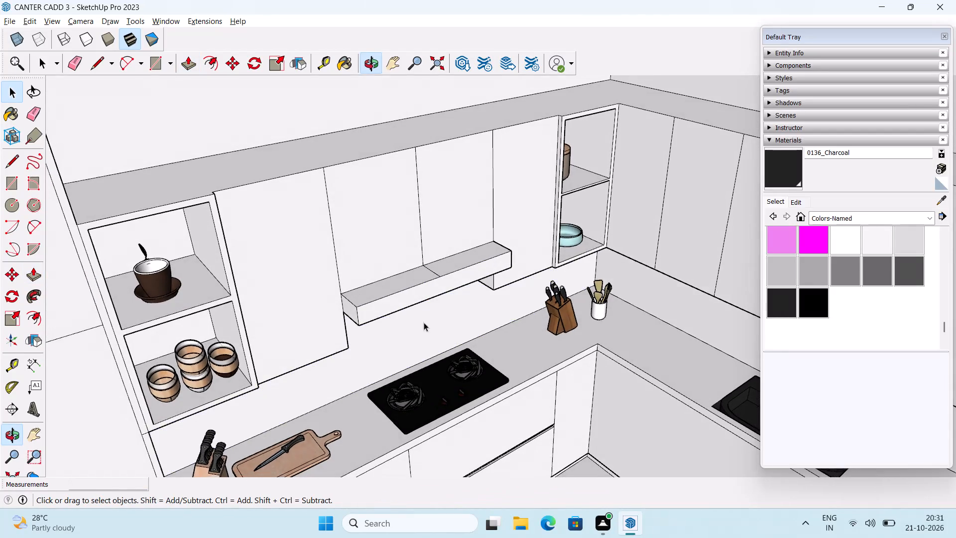
scroll(419, 314, "up", 3)
key("e")
left_click(442, 252)
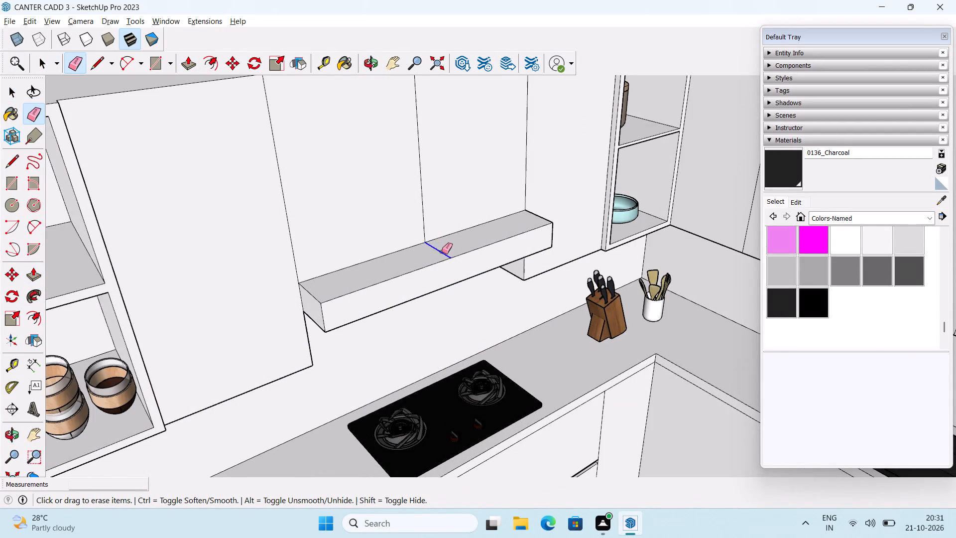
Push the underside of the shelf above the cooktop upward by 3" with Push/Pull to thin it.
middle_click_drag(459, 340, 372, 192)
scroll(379, 232, "up", 3)
key("space")
key("p")
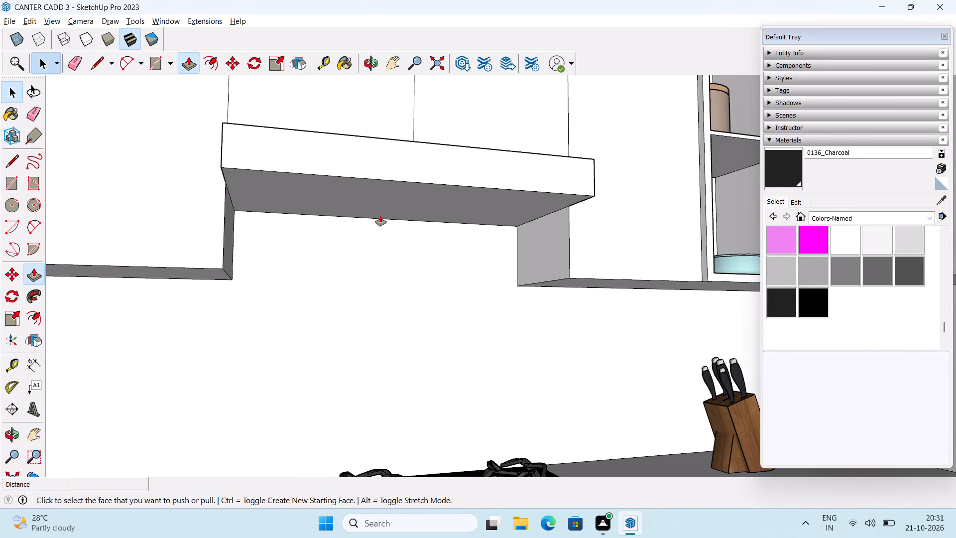
left_click(382, 204)
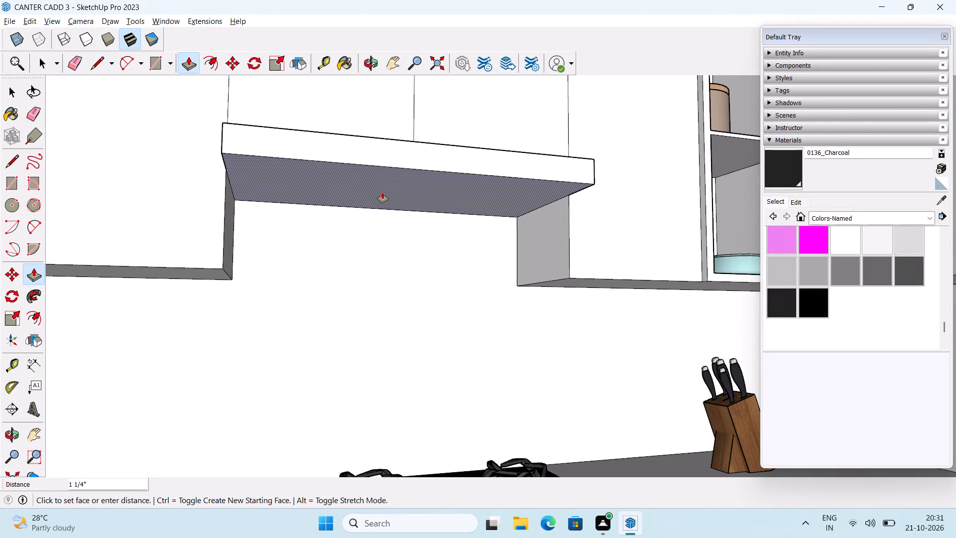
type("3\"")
key("Return")
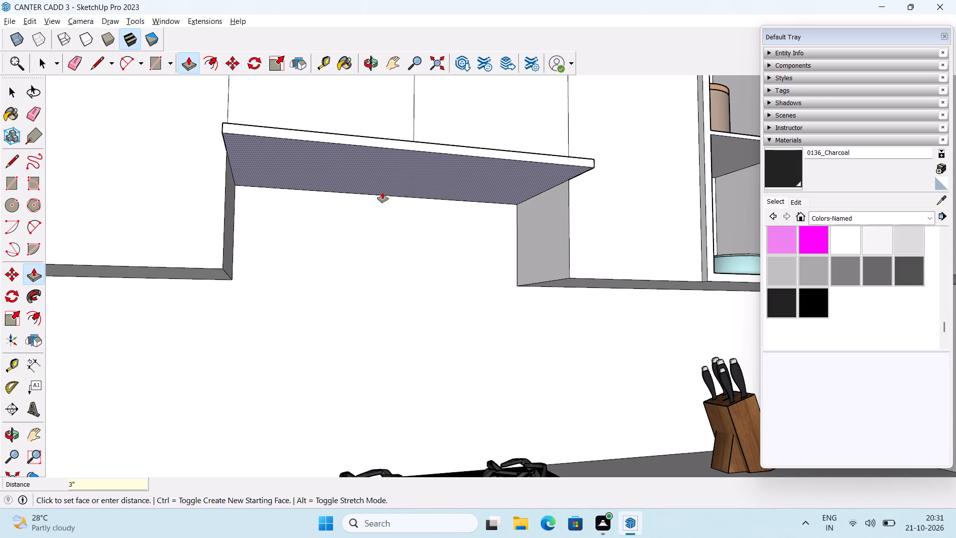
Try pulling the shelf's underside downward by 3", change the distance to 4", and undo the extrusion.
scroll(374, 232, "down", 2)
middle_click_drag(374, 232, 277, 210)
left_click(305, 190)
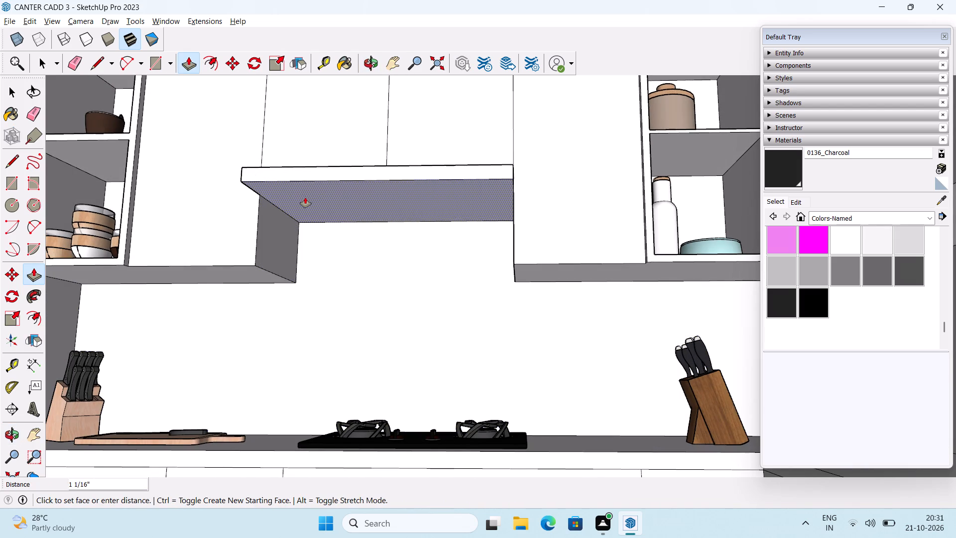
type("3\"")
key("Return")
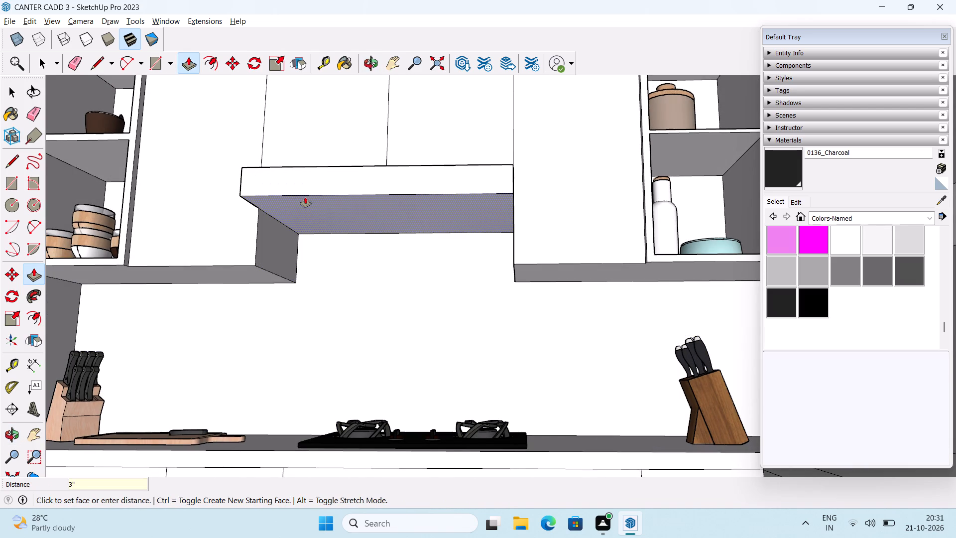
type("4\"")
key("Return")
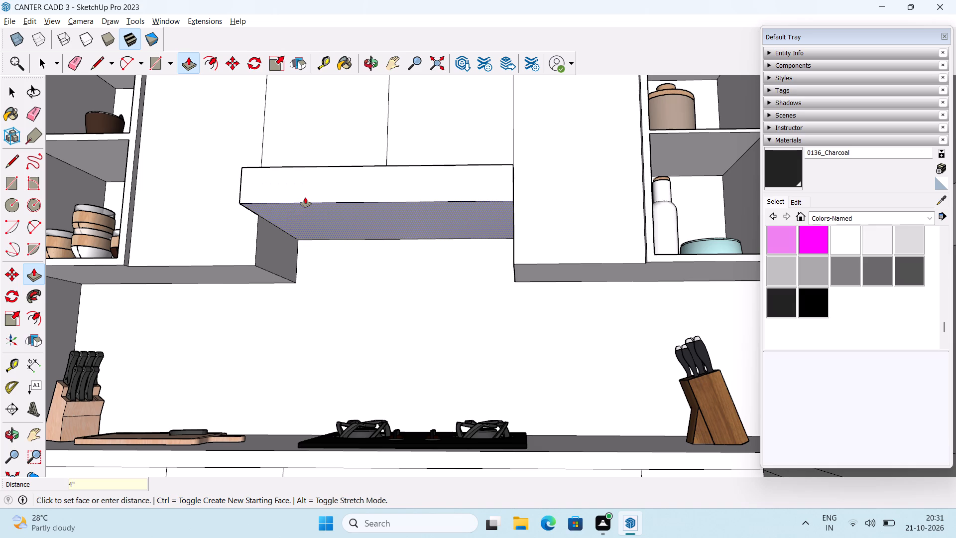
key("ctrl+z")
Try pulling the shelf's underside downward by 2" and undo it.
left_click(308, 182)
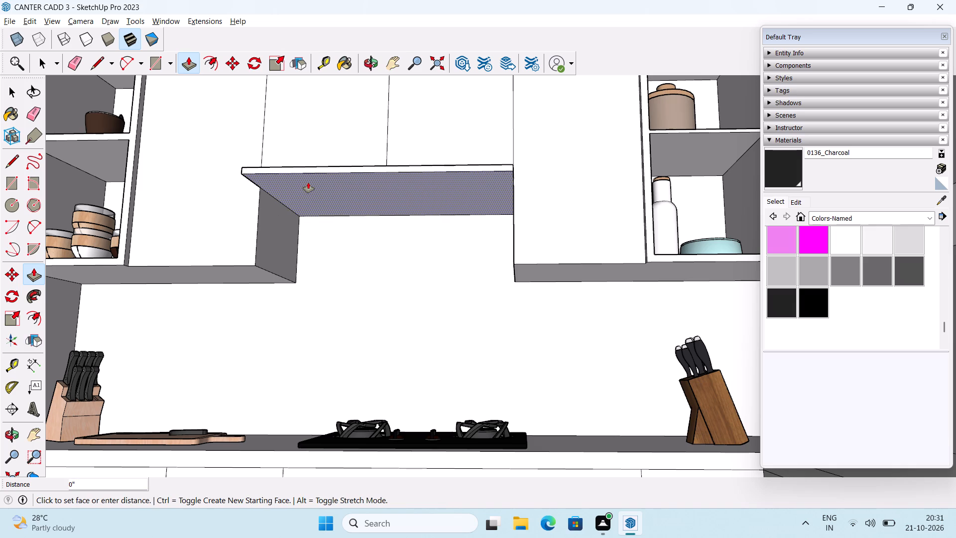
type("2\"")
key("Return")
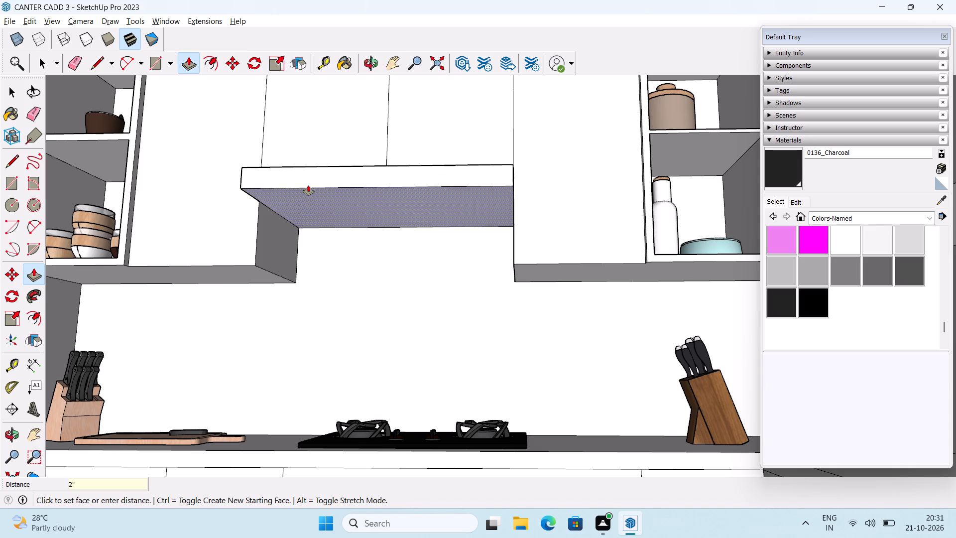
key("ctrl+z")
Pull the underside of the shelf above the cooktop downward by 1".
left_click(308, 185)
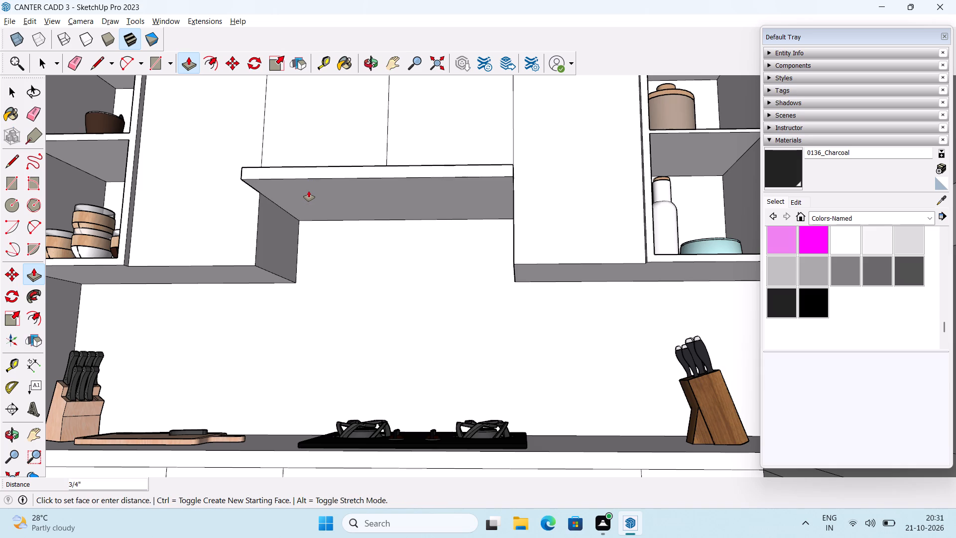
type("1\"")
key("Return")
key("space")
Paint the top, front, left end and underside of the shelf above the cooktop with 0136_Charcoal.
scroll(309, 191, "down", 2)
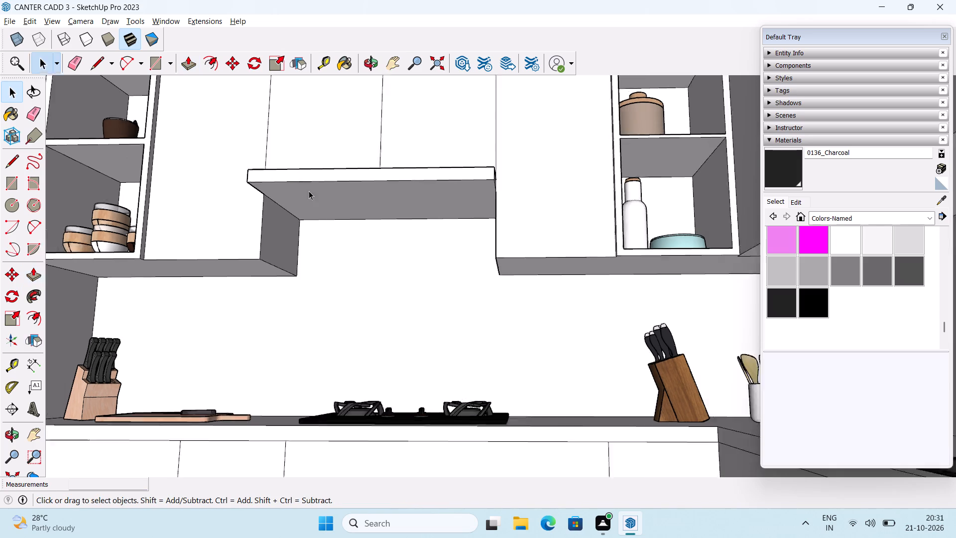
scroll(309, 191, "down", 5)
middle_click_drag(313, 231, 414, 390)
scroll(412, 320, "down", 3)
middle_click_drag(343, 327, 380, 357)
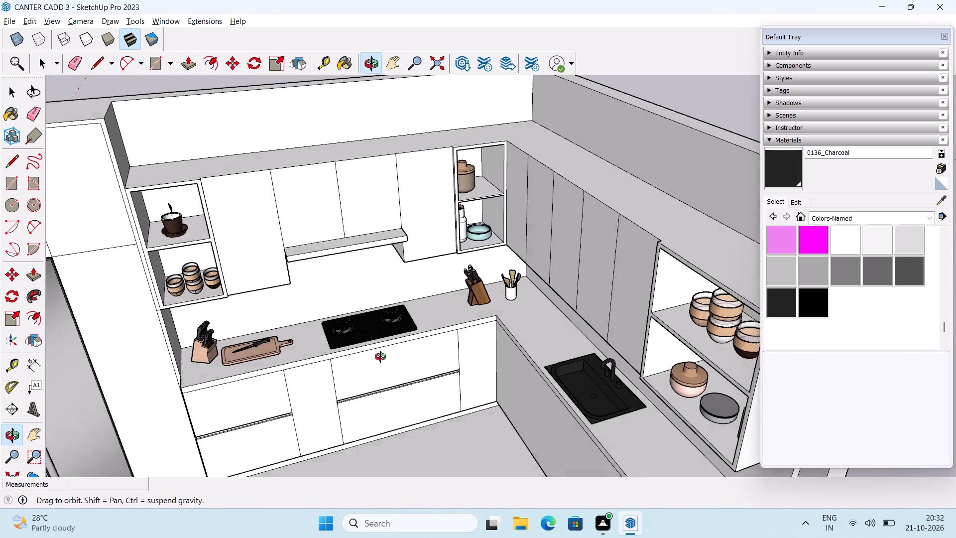
middle_click_drag(380, 357, 389, 370)
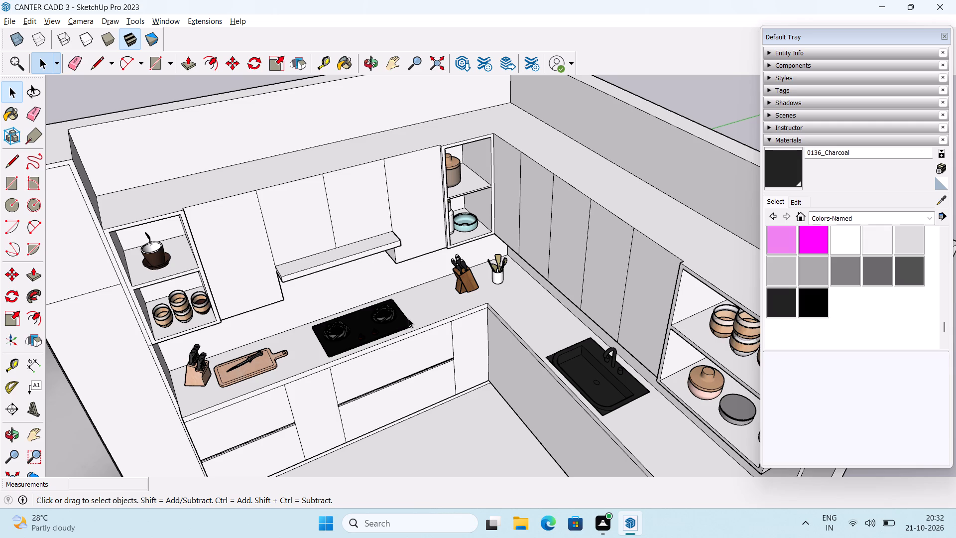
middle_click_drag(410, 327, 356, 326)
middle_click_drag(345, 316, 362, 322)
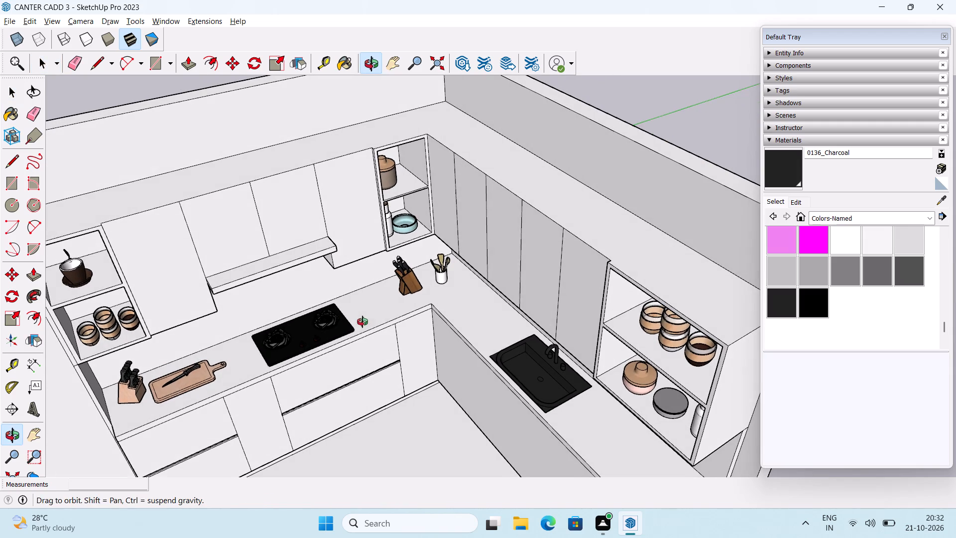
middle_click_drag(362, 322, 363, 322)
left_click(779, 174)
scroll(320, 252, "up", 3)
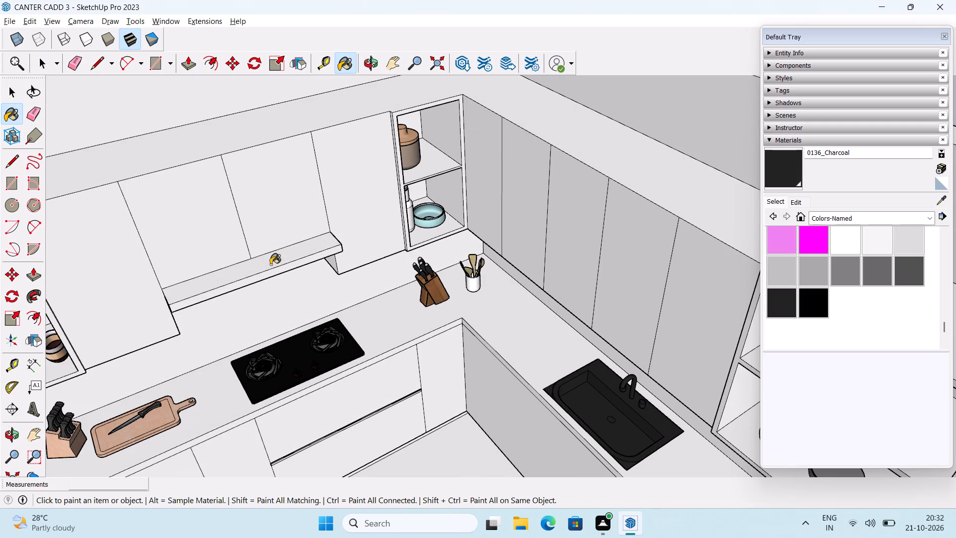
left_click(270, 265)
scroll(242, 287, "up", 7)
left_click(206, 290)
middle_click_drag(229, 331, 212, 226)
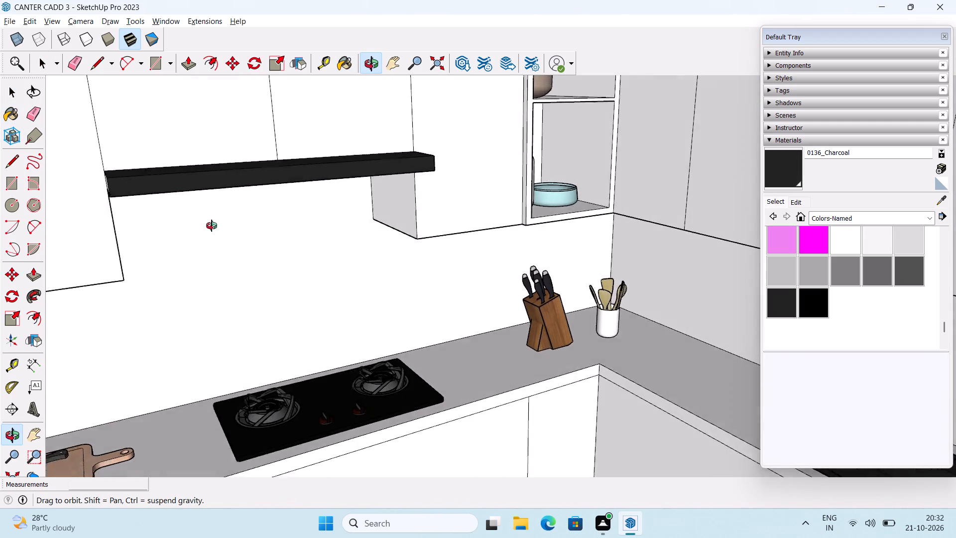
middle_click_drag(212, 226, 291, 220)
left_click(158, 162)
middle_click_drag(239, 219, 224, 118)
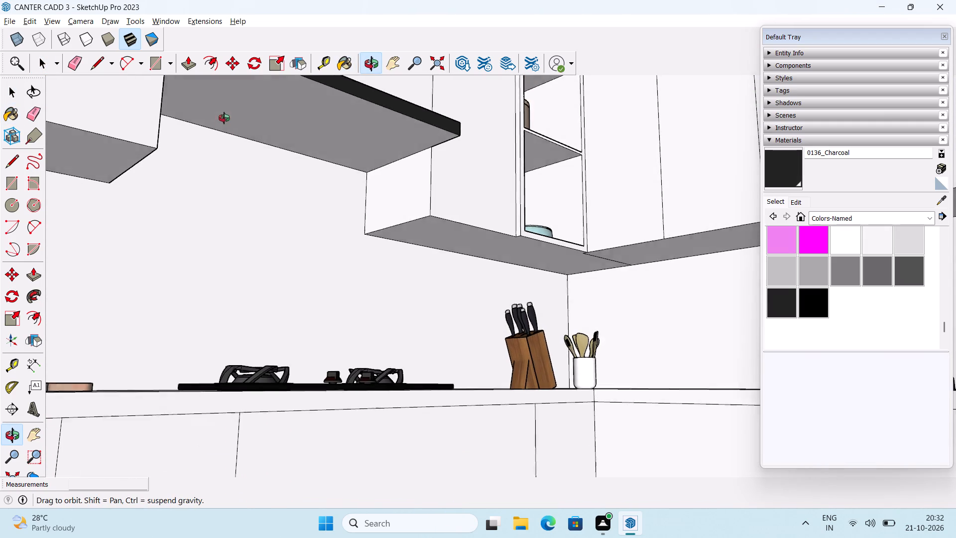
middle_click_drag(224, 118, 224, 115)
left_click(303, 114)
Paint the shelf's remaining right end face with 0136_Charcoal.
middle_click_drag(425, 126, 95, 225)
middle_click_drag(105, 219, 197, 211)
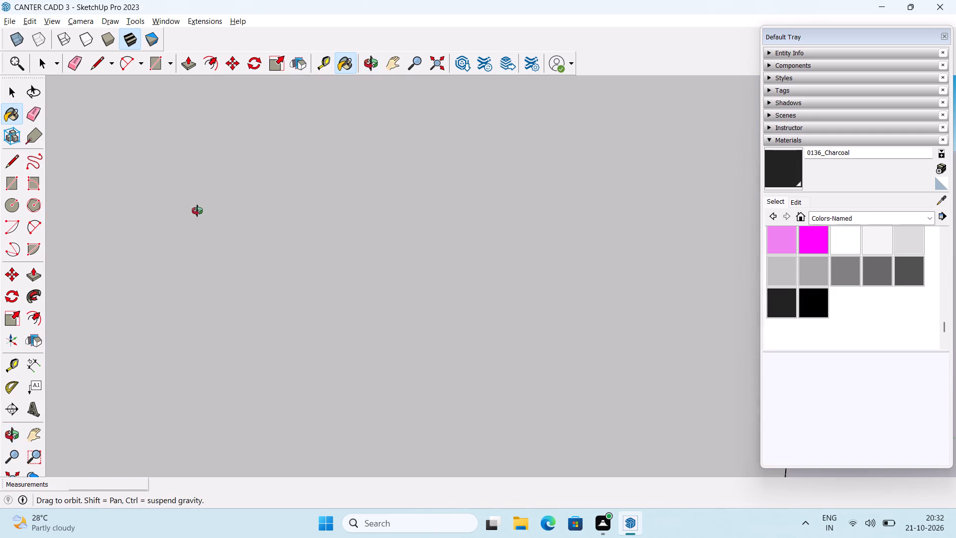
middle_click_drag(197, 211, 401, 262)
left_click(436, 70)
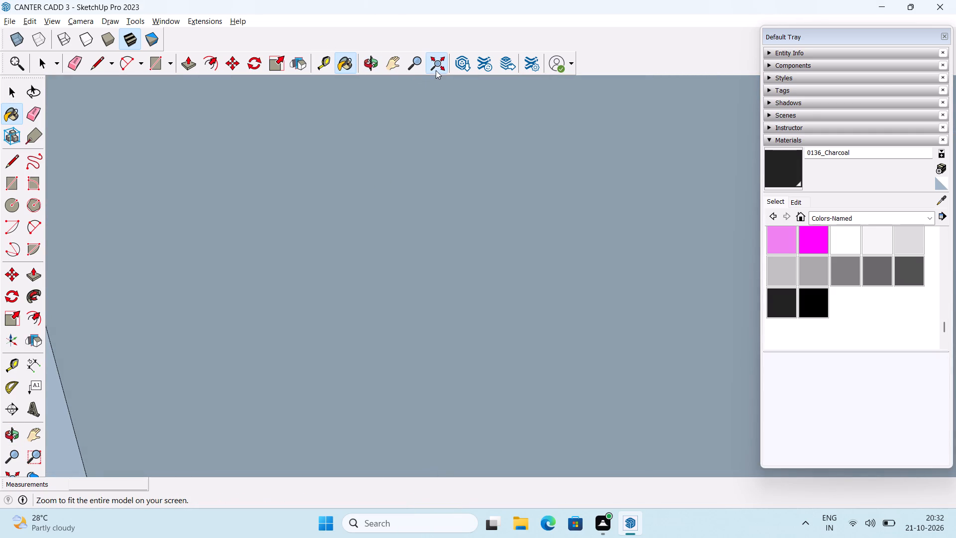
scroll(458, 195, "up", 6)
middle_click_drag(577, 189, 350, 321)
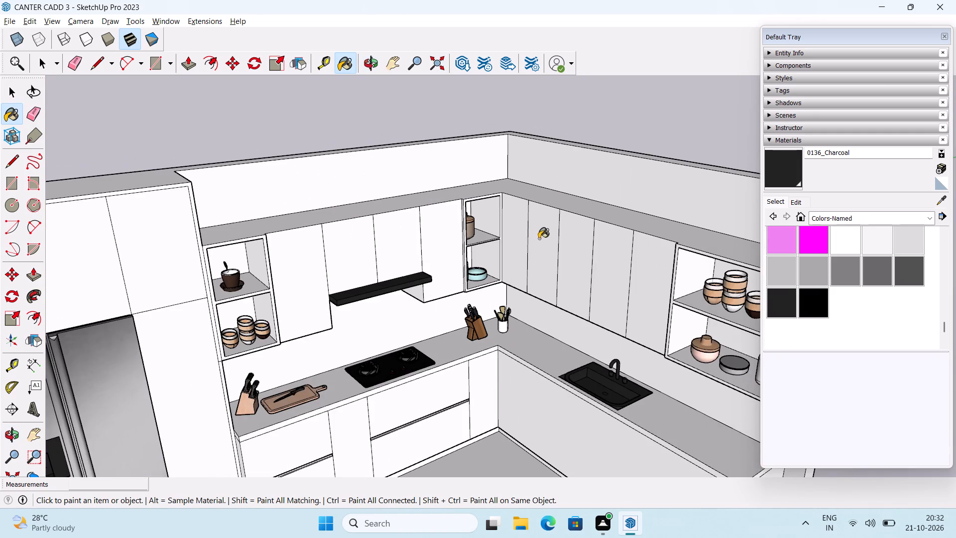
scroll(440, 290, "up", 15)
middle_click_drag(417, 267, 326, 240)
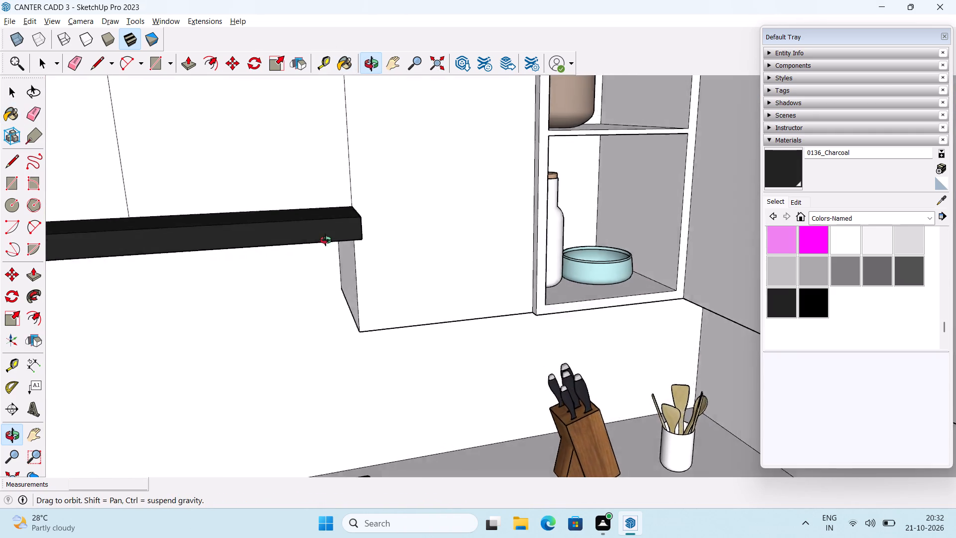
middle_click_drag(326, 240, 229, 258)
scroll(319, 212, "up", 3)
left_click(327, 213)
scroll(333, 224, "down", 7)
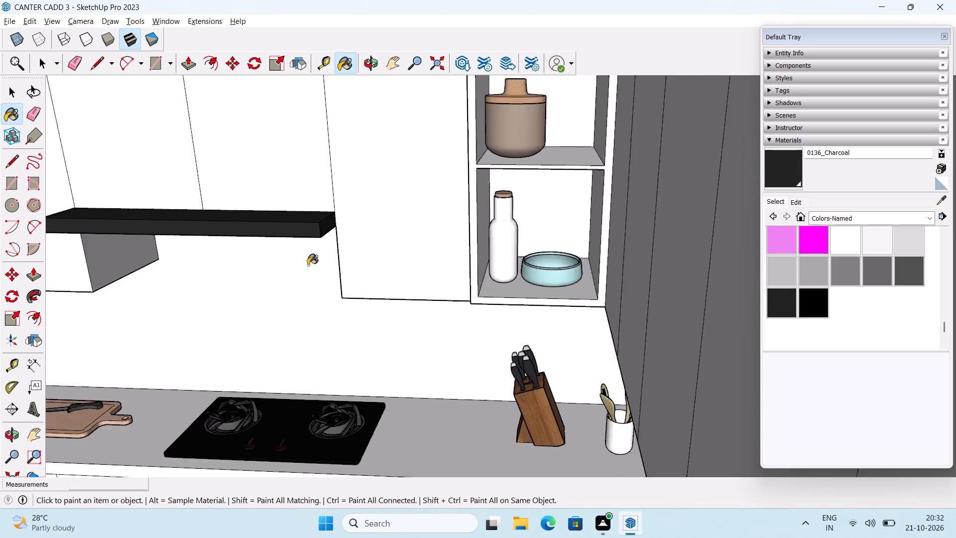
scroll(308, 265, "down", 1)
middle_click_drag(278, 269, 387, 266)
key("space")
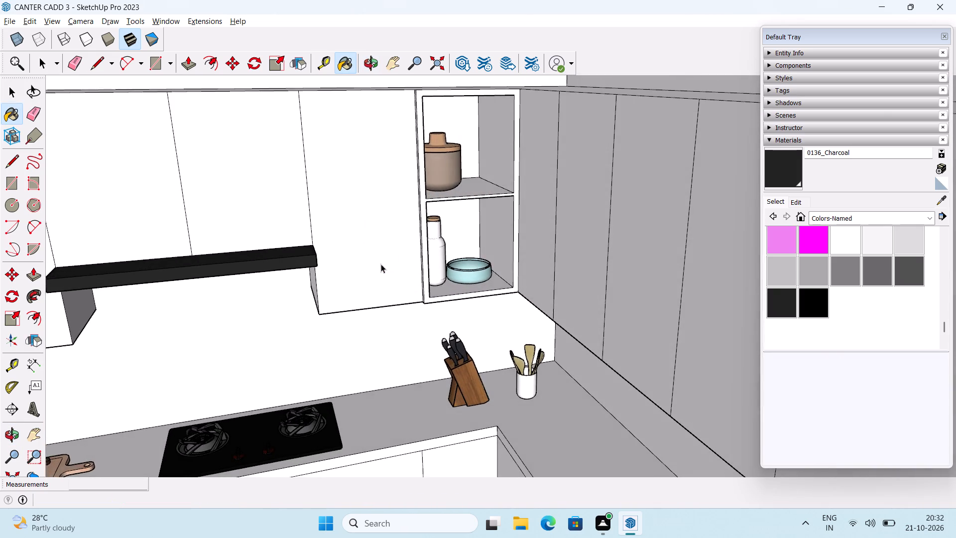
Examine the whole kitchen layout, including cabinets, shelf, countertop, fridge and floor, from several angles and distances.
scroll(378, 263, "down", 7)
middle_click_drag(297, 329, 331, 280, "shift")
scroll(340, 266, "down", 3)
middle_click_drag(325, 311, 368, 255)
middle_click_drag(321, 341, 342, 400)
scroll(331, 345, "down", 3)
middle_click_drag(331, 345, 368, 320, "shift")
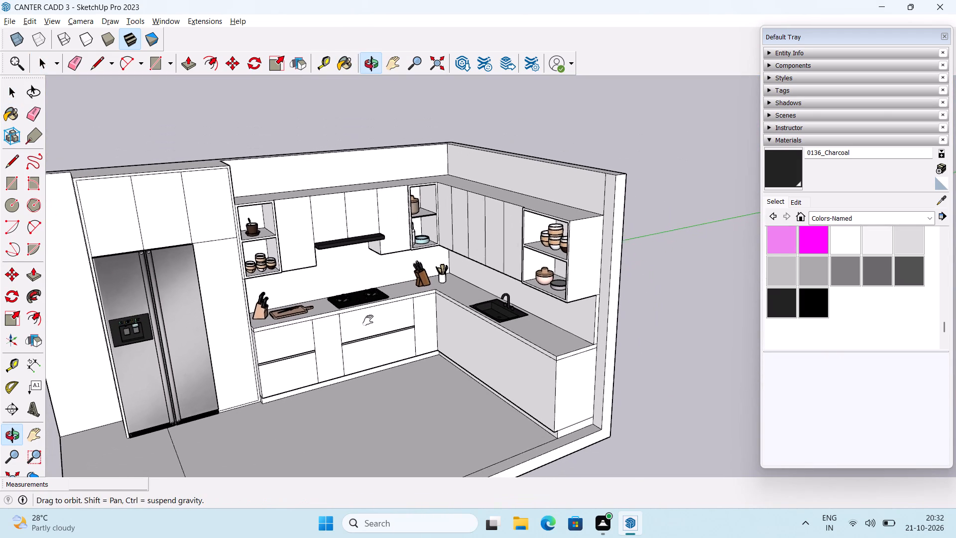
middle_click_drag(368, 320, 368, 320, "shift")
middle_click_drag(349, 338, 367, 333)
scroll(367, 332, "down", 1)
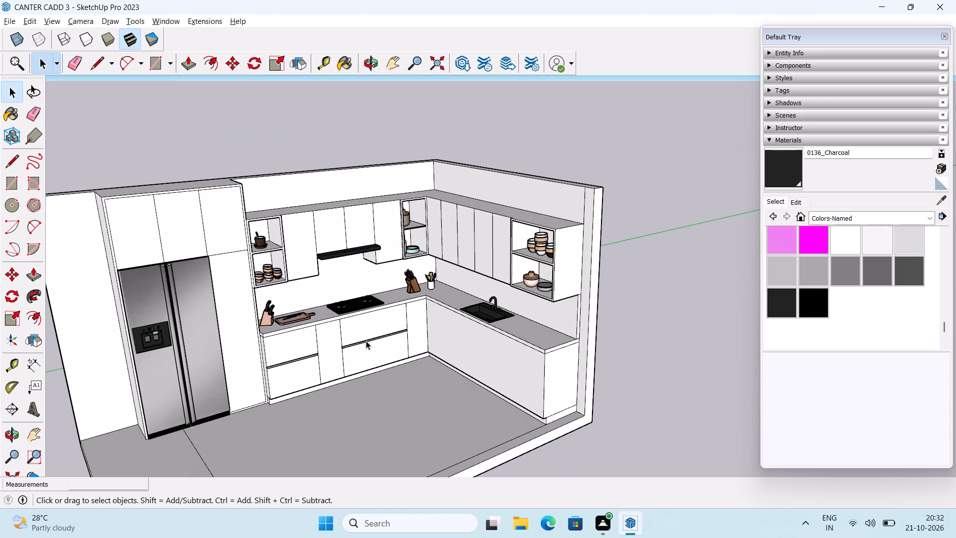
middle_click(351, 359)
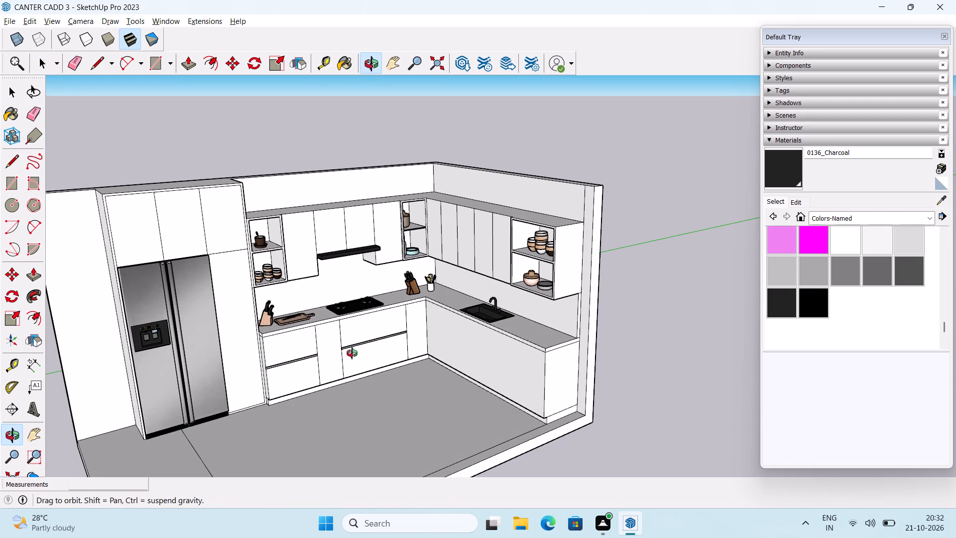
scroll(350, 362, "down", 2)
middle_click_drag(350, 362, 367, 293, "shift")
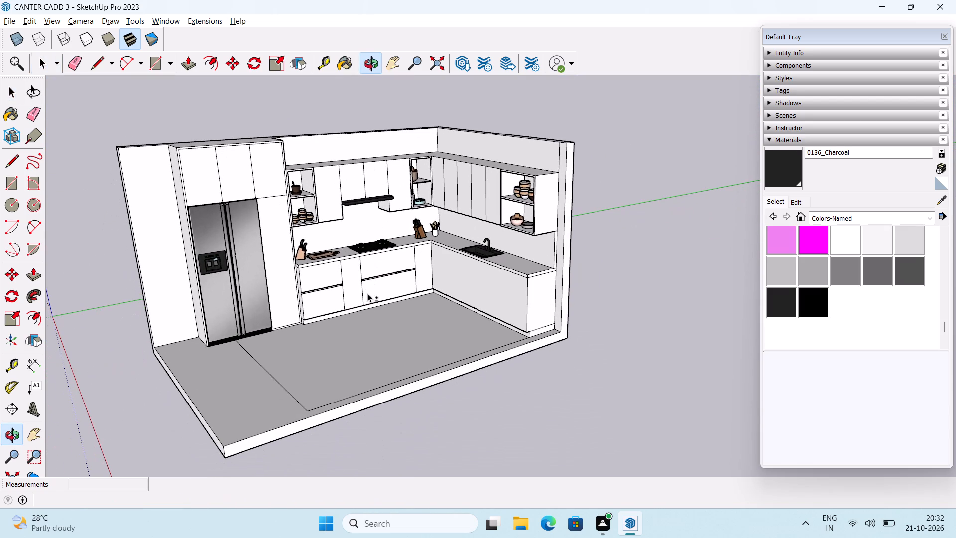
middle_click_drag(361, 316, 363, 309)
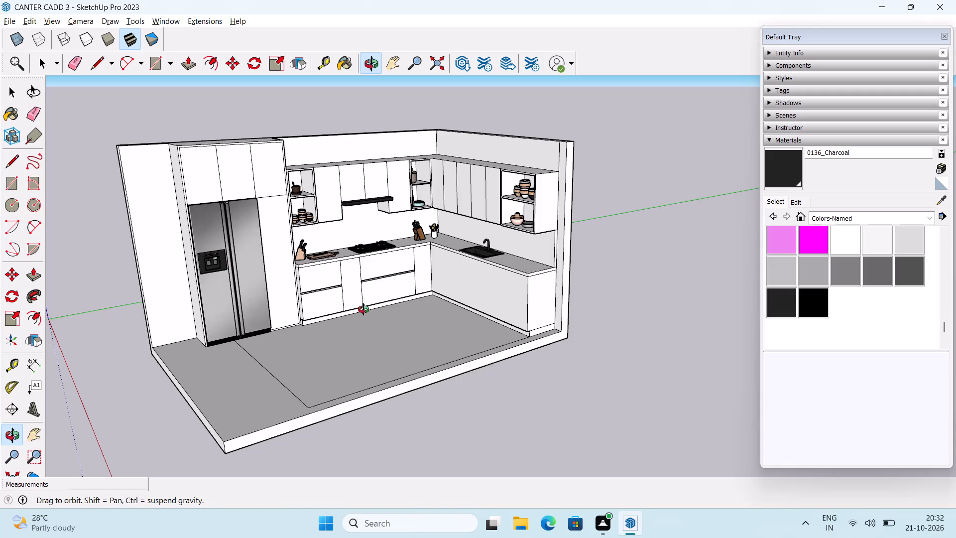
middle_click_drag(363, 309, 358, 332)
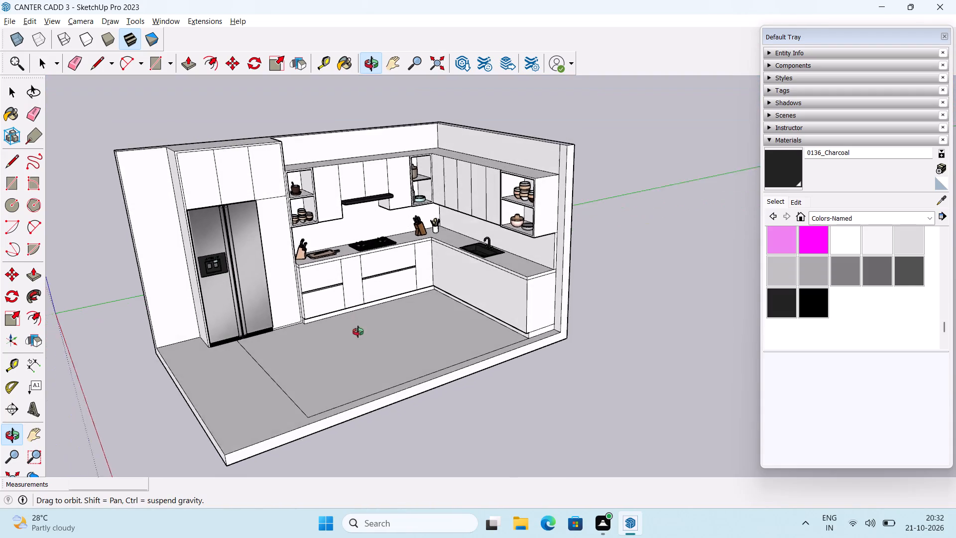
middle_click_drag(358, 332, 357, 337)
scroll(364, 302, "down", 1)
middle_click_drag(364, 302, 424, 359)
middle_click_drag(413, 324, 399, 342, "shift")
middle_click_drag(392, 366, 393, 350)
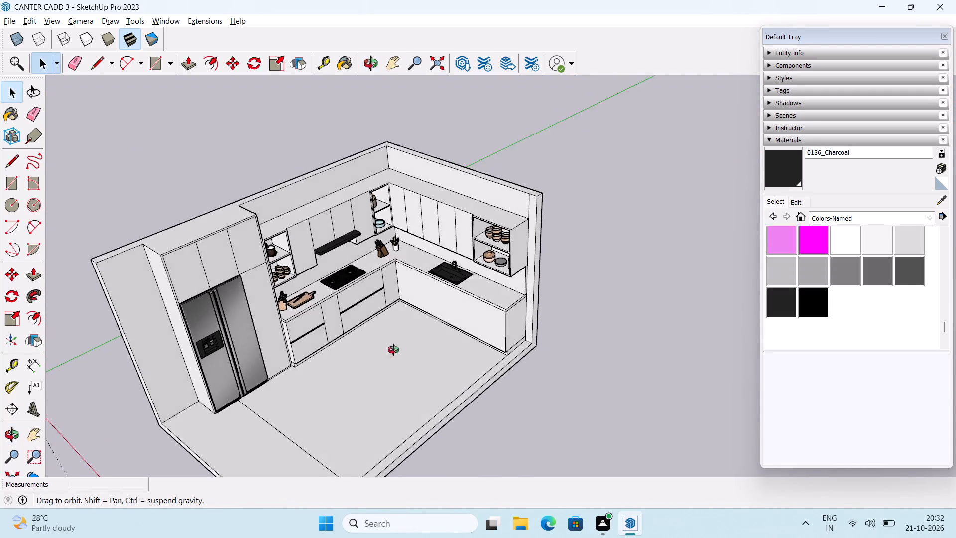
middle_click_drag(393, 350, 383, 309)
scroll(374, 297, "up", 3)
middle_click_drag(388, 324, 322, 358)
scroll(322, 342, "down", 1)
middle_click_drag(334, 346, 344, 298)
middle_click_drag(334, 309, 356, 315)
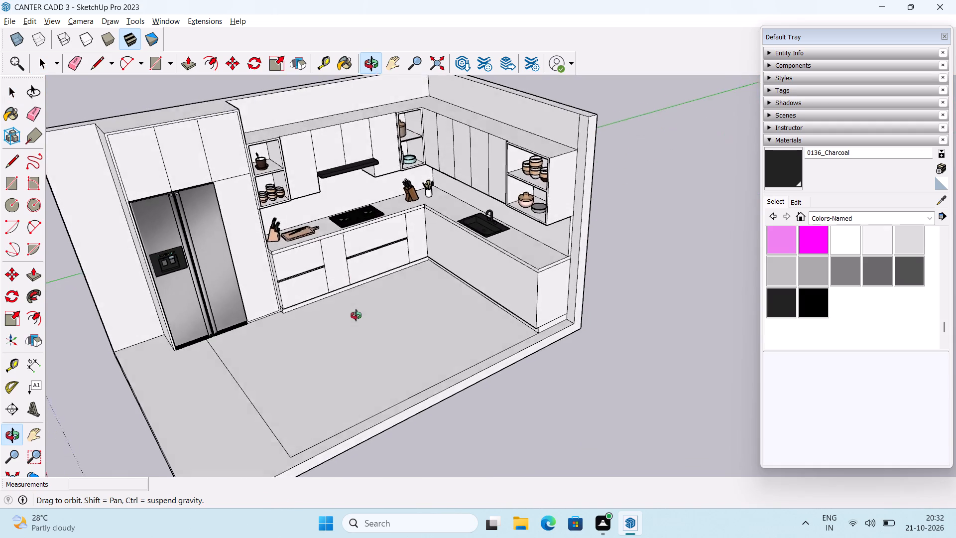
middle_click_drag(356, 315, 356, 320)
middle_click(352, 343)
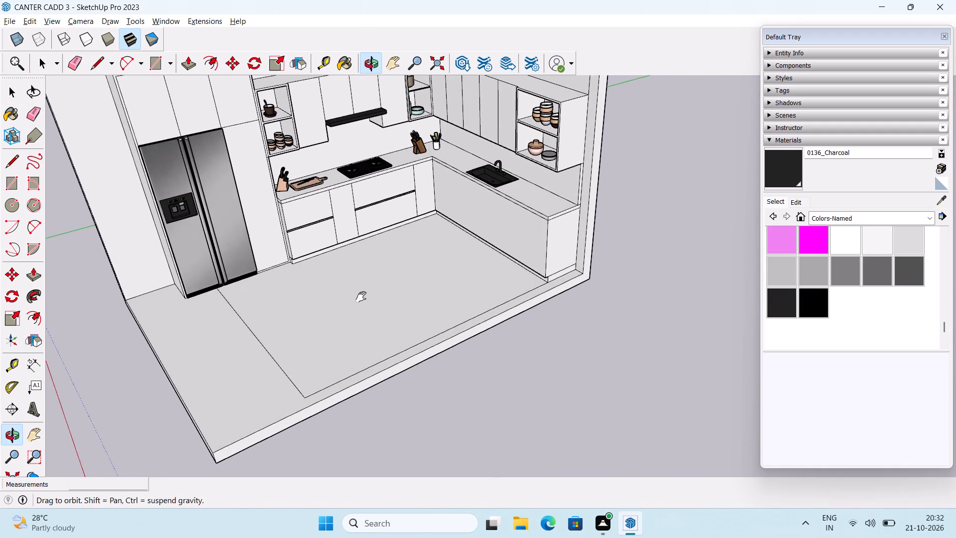
middle_click_drag(353, 265, 343, 261)
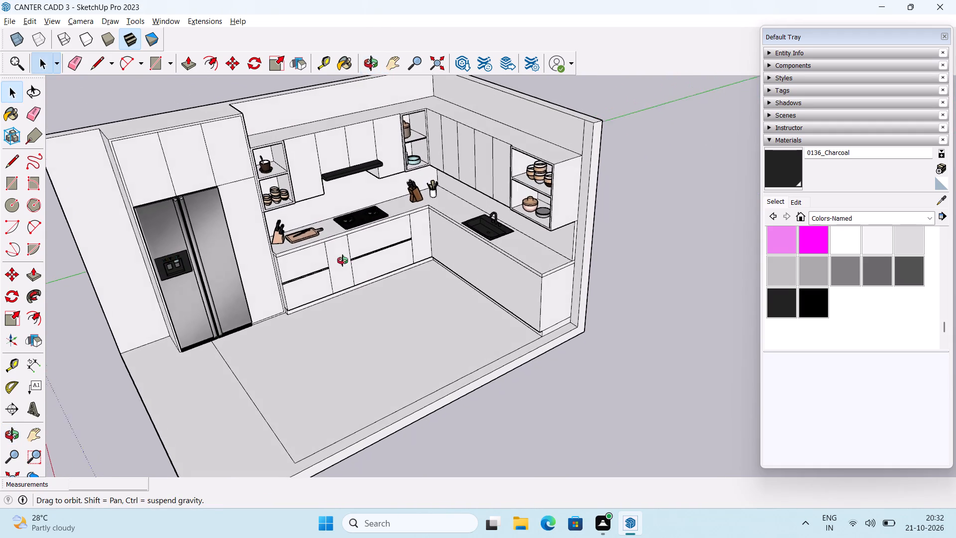
middle_click_drag(343, 261, 293, 233)
middle_click_drag(186, 171, 213, 234, "shift")
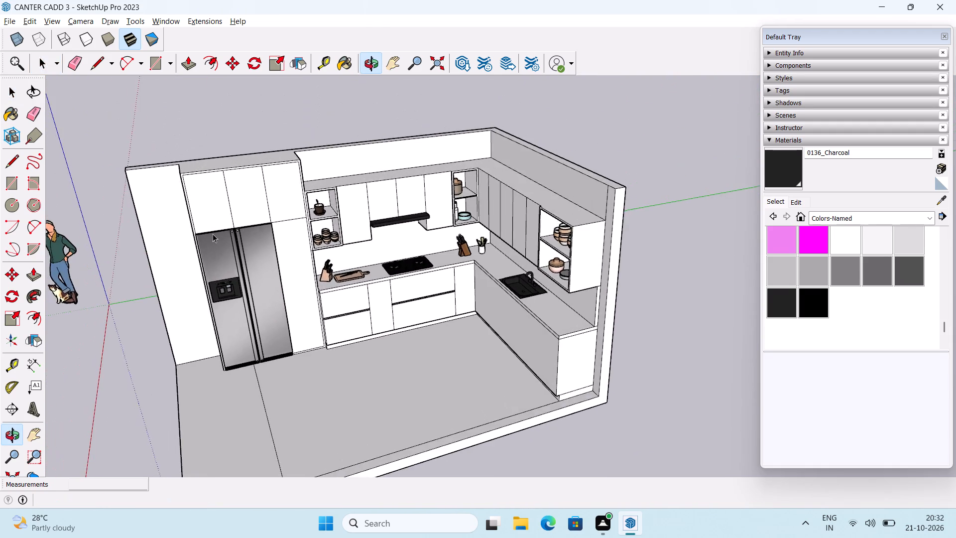
Draw a line along the back edge of the fridge cabinet's top, separating it from the wall top.
middle_click_drag(211, 235, 308, 323)
key("l")
scroll(237, 199, "up", 3)
scroll(161, 271, "up", 2)
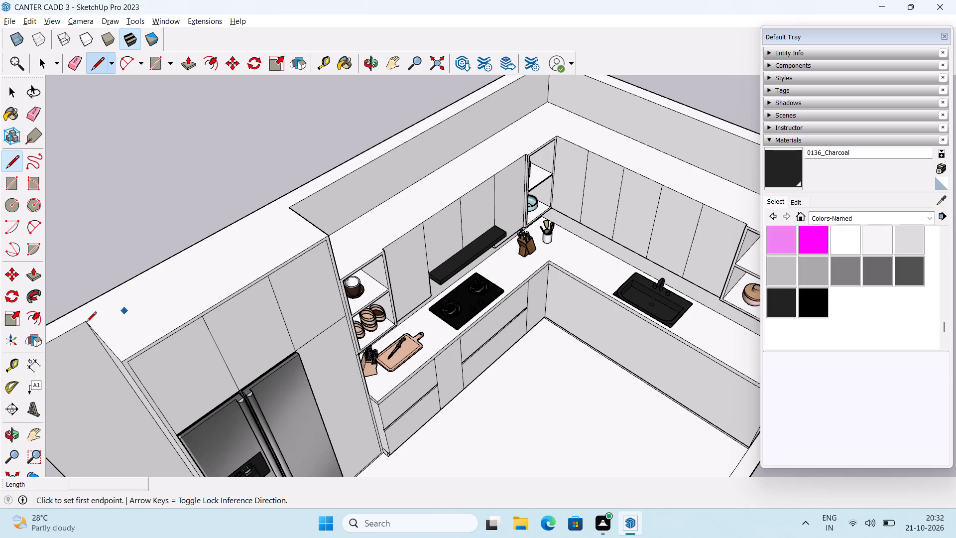
left_click_drag(87, 322, 99, 307)
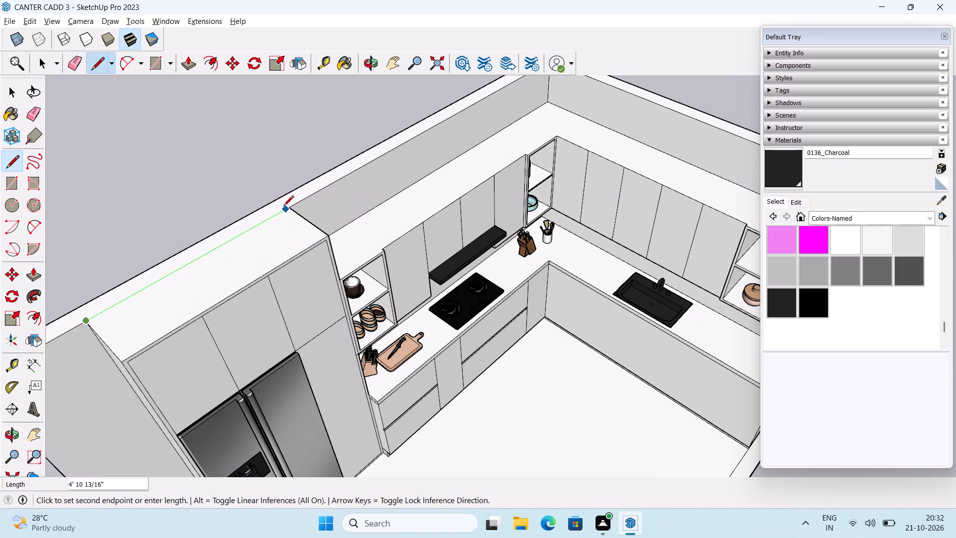
left_click(290, 208)
key("space")
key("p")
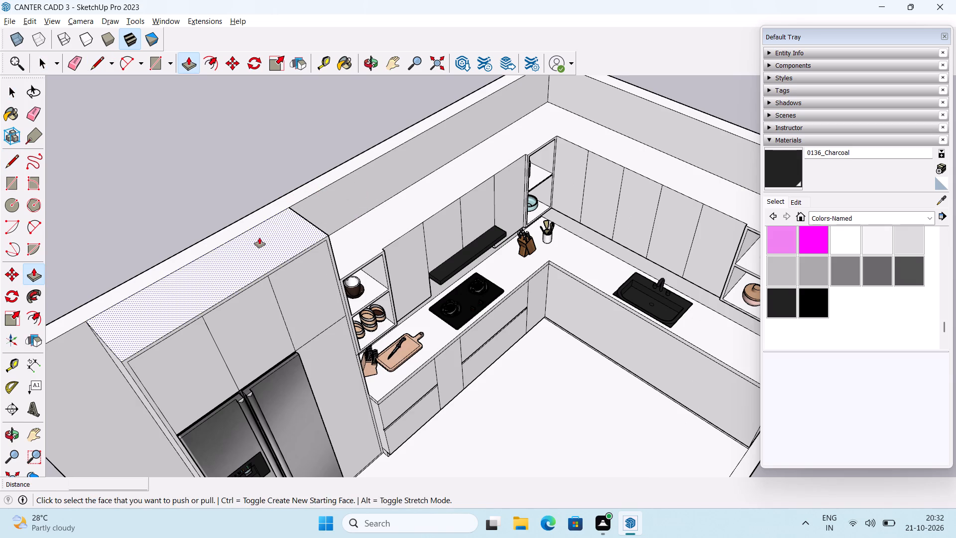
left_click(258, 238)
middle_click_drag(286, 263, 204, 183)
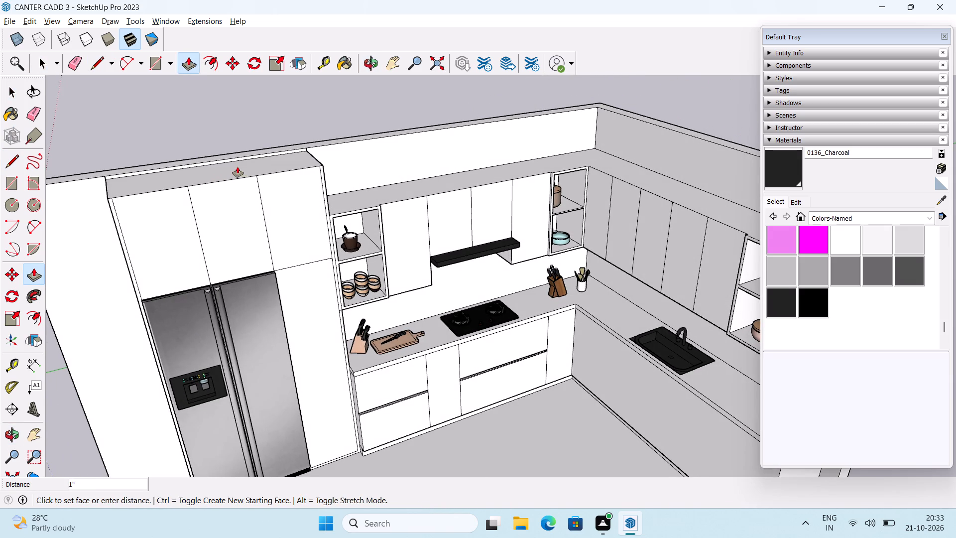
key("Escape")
Push the fridge cabinet's top face down by 1", and by about a further 11 5/16", below the wall top.
middle_click_drag(238, 167, 244, 194)
scroll(239, 189, "up", 4)
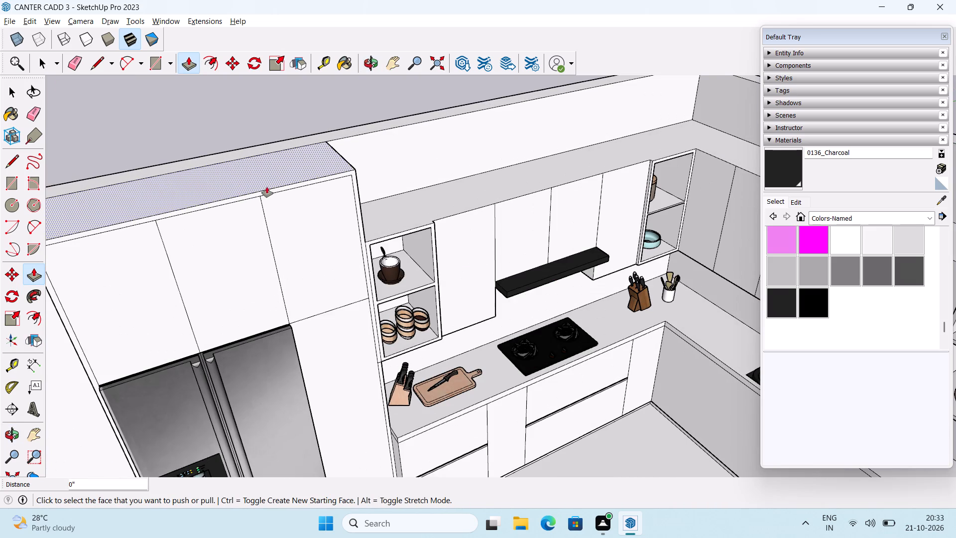
left_click(289, 167)
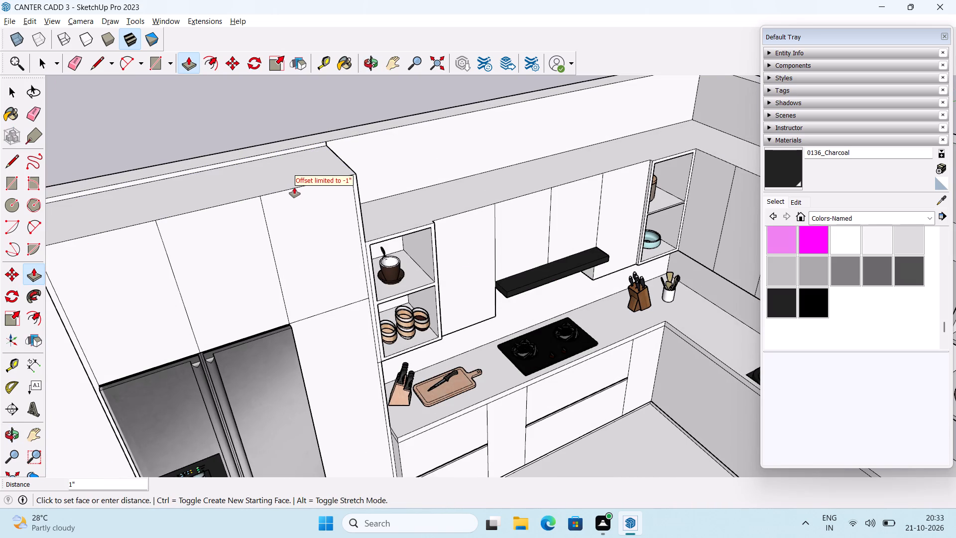
left_click(293, 188)
left_click(295, 170)
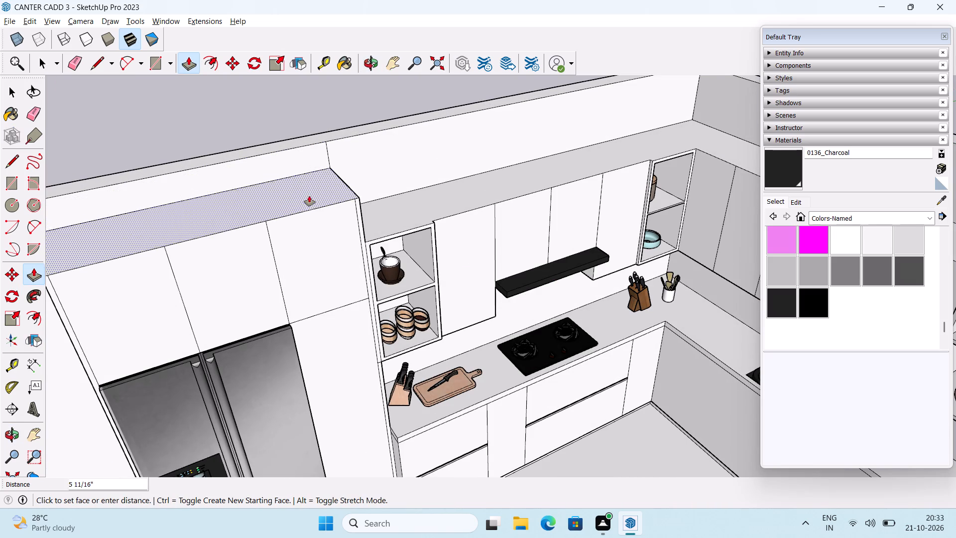
middle_click_drag(327, 226, 323, 196)
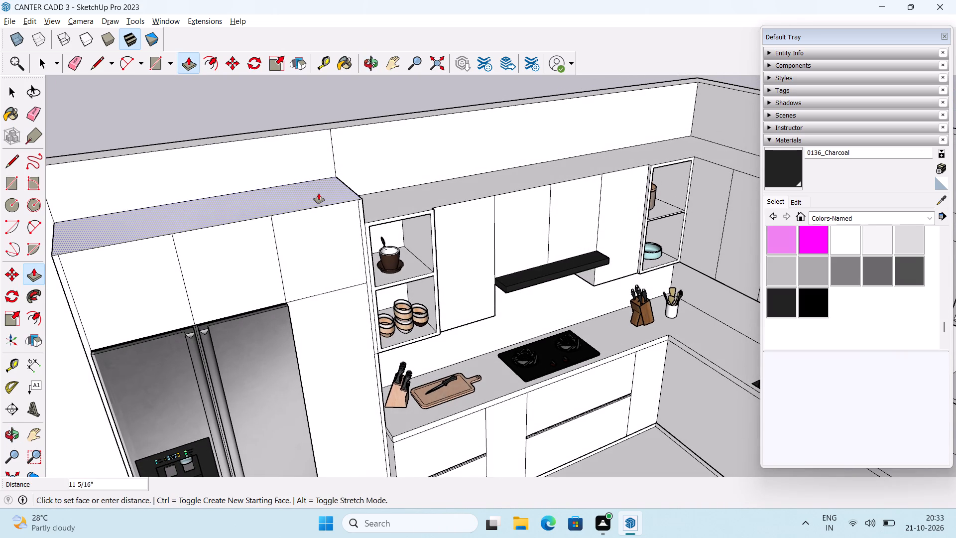
left_click(319, 193)
middle_click_drag(313, 222, 306, 218)
key("space")
Draw a 4' 10" line across the fridge cabinet's front just below its top edge, between the side panels' inner edges.
scroll(177, 227, "up", 2)
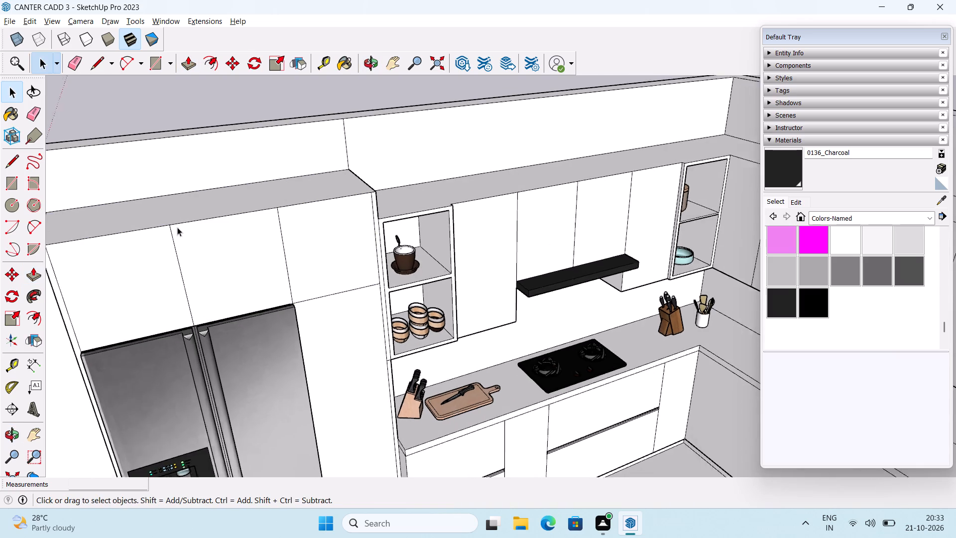
scroll(177, 227, "up", 1)
middle_click_drag(177, 227, 214, 200, "shift")
scroll(214, 200, "down", 1)
middle_click_drag(203, 213, 211, 199)
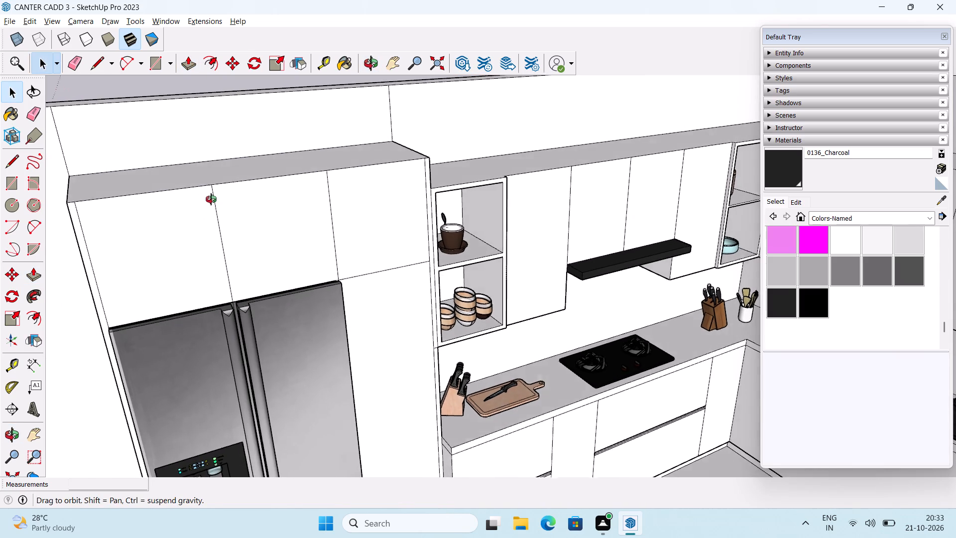
middle_click_drag(211, 199, 212, 204)
scroll(149, 203, "up", 2)
middle_click_drag(149, 203, 132, 205)
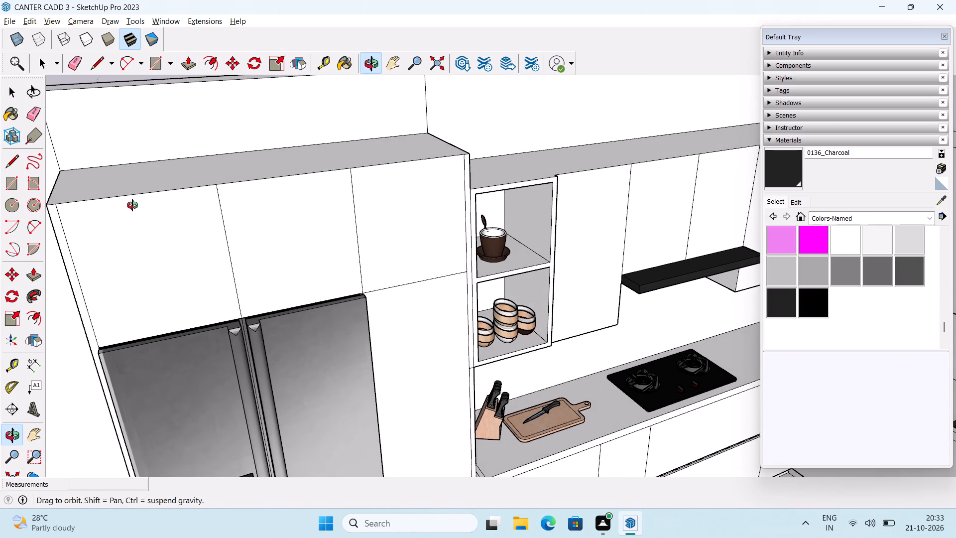
middle_click_drag(132, 205, 132, 205)
scroll(132, 203, "down", 2)
scroll(83, 228, "up", 3)
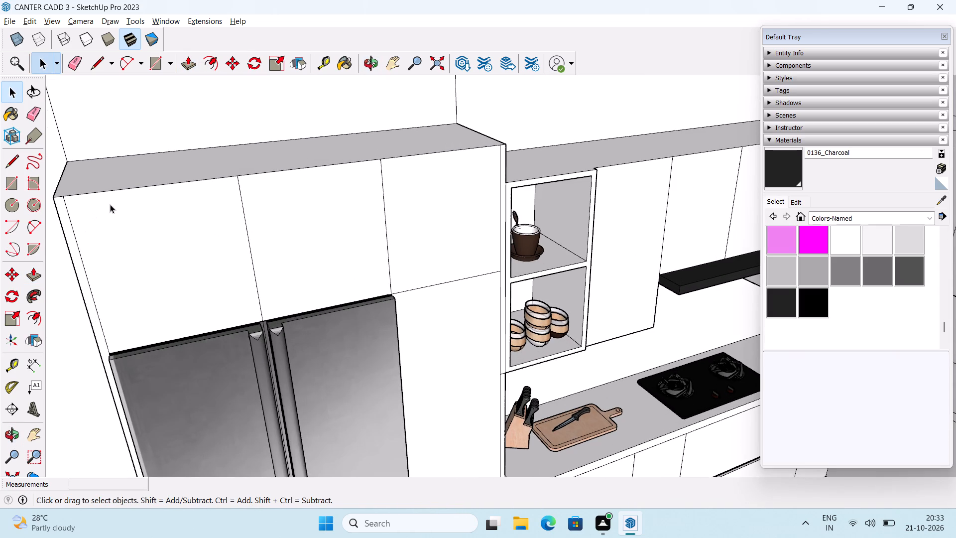
key("l")
left_click_drag(68, 207, 80, 202)
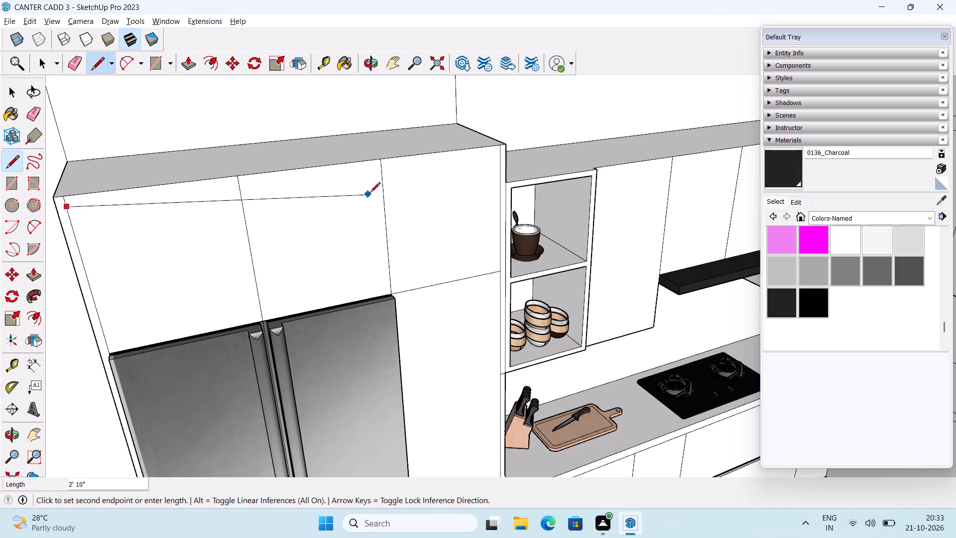
middle_click_drag(372, 193, 351, 201)
left_click(490, 161)
key("space")
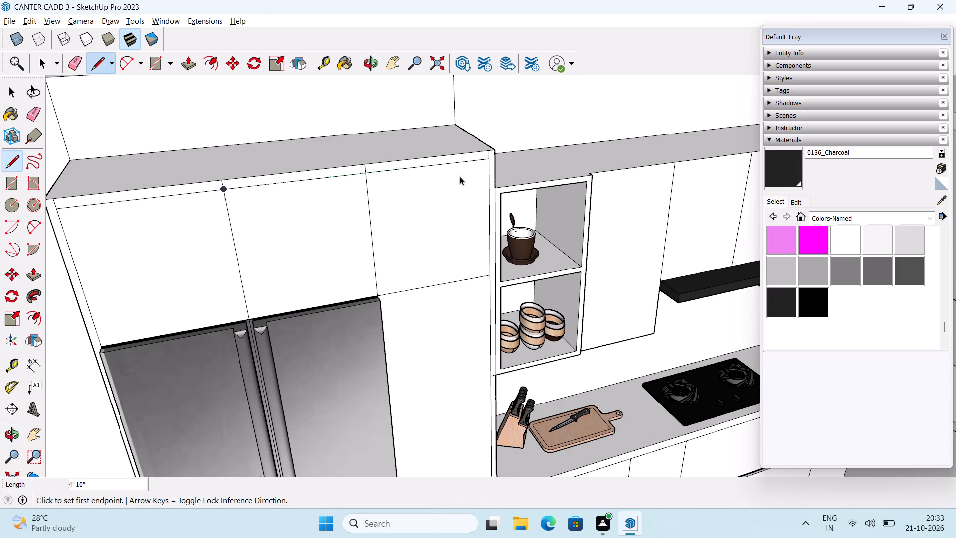
Erase the short side-panel and door-division line segments above the new line on the fridge cabinet's front.
scroll(440, 190, "down", 2)
key("e")
scroll(234, 201, "up", 4)
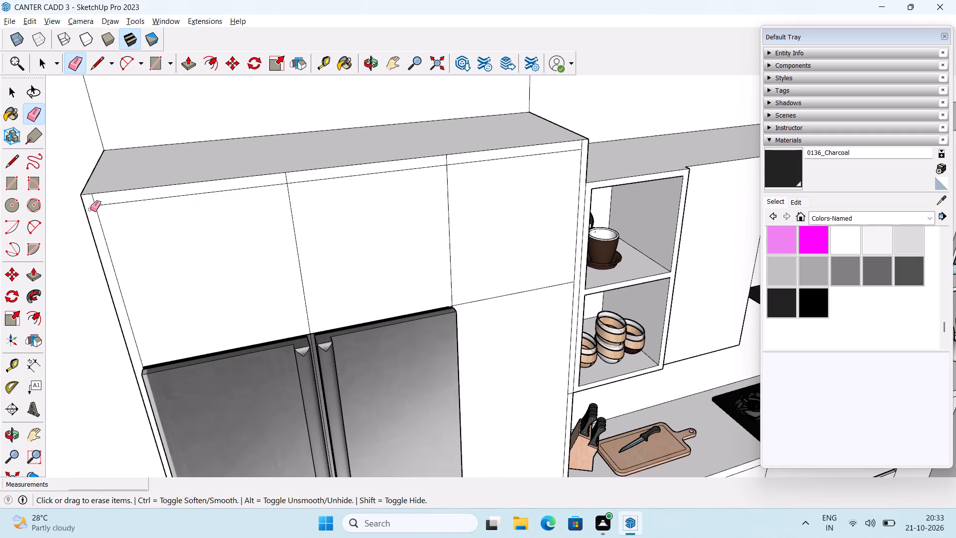
scroll(90, 209, "up", 1)
left_click(93, 200)
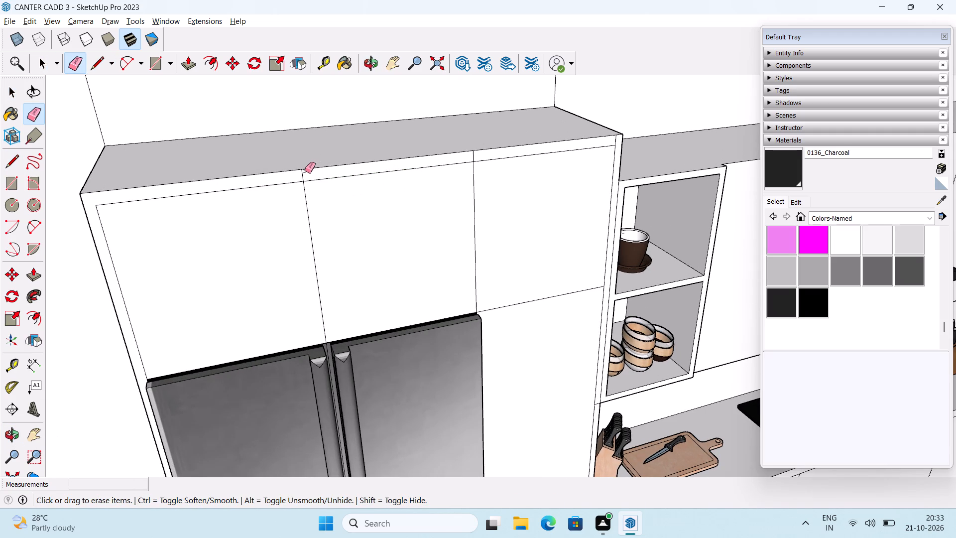
left_click(303, 173)
left_click(472, 157)
scroll(476, 155, "down", 1)
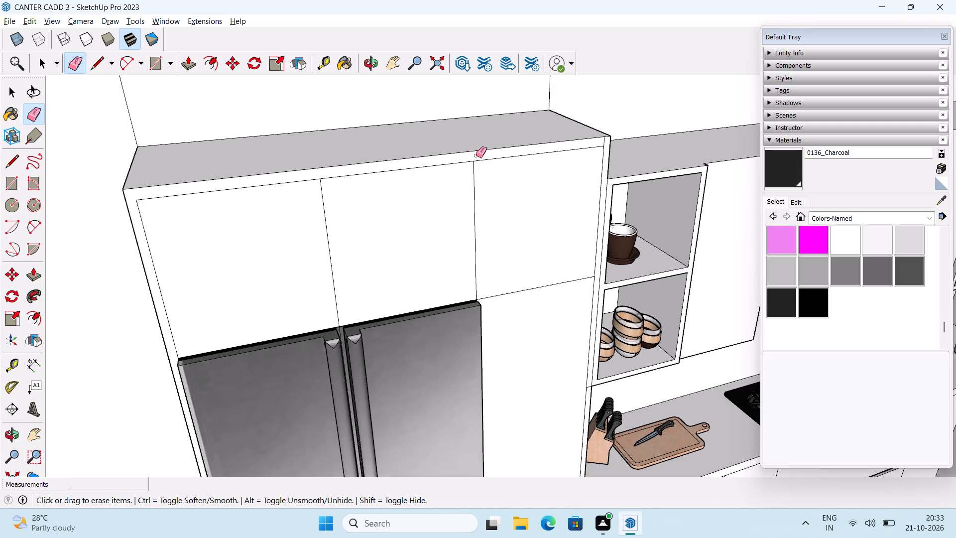
middle_click_drag(476, 155, 398, 177, "shift")
scroll(526, 164, "up", 2)
left_click(533, 162)
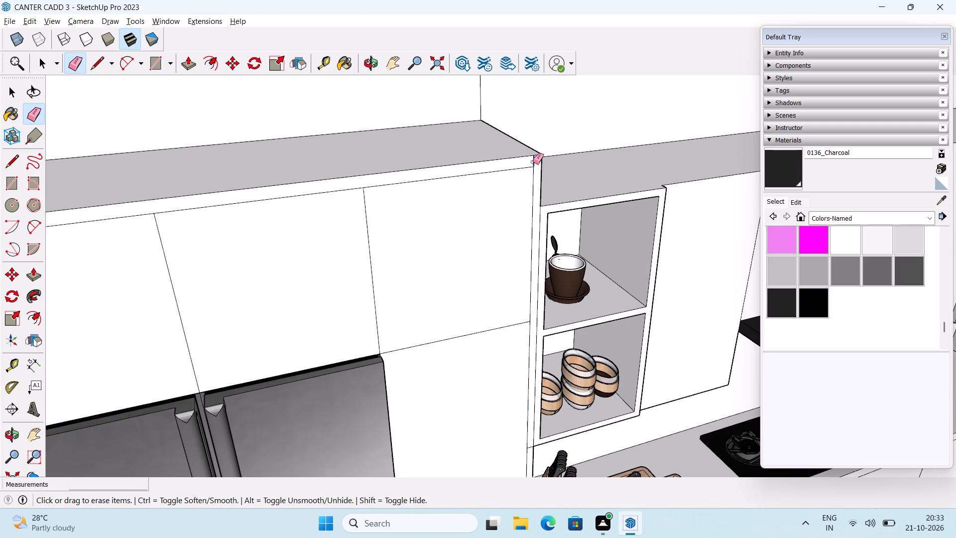
key("space")
Examine the lowered fridge cabinet and the rest of the kitchen, including the floor and worktops, from several angles.
scroll(481, 195, "down", 8)
middle_click_drag(442, 245, 428, 173)
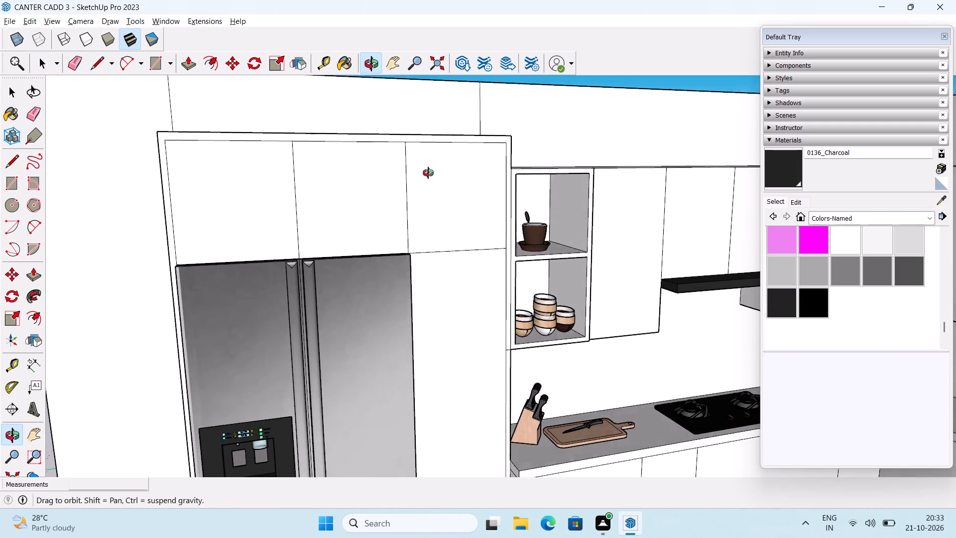
middle_click_drag(428, 173, 423, 197)
middle_click_drag(418, 198, 422, 103)
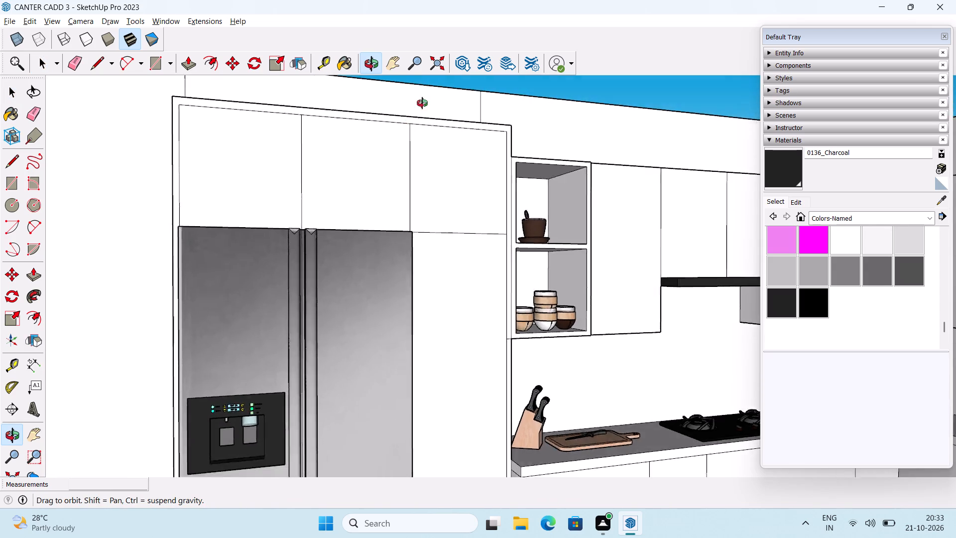
middle_click_drag(422, 103, 377, 232)
scroll(377, 231, "down", 7)
middle_click_drag(402, 251, 319, 195, "shift")
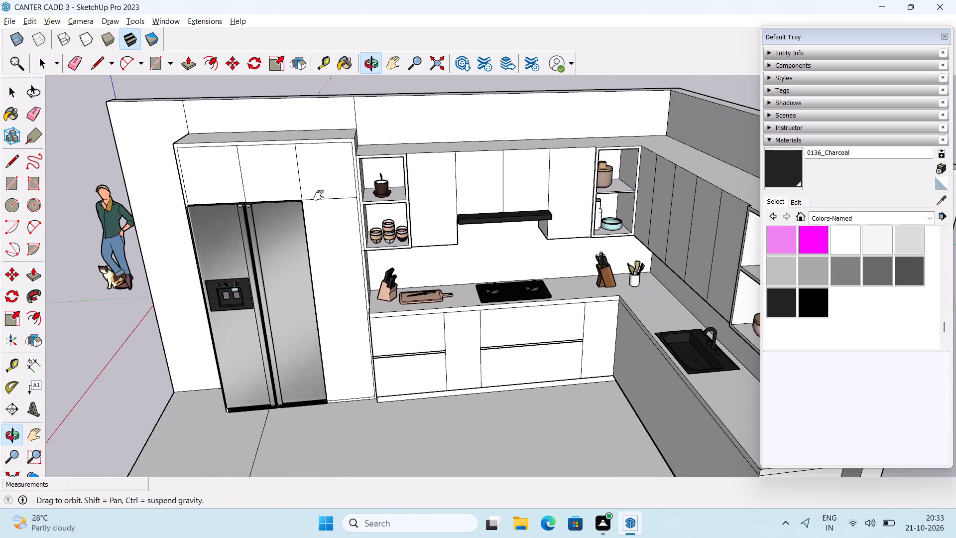
middle_click_drag(319, 195, 314, 195, "shift")
middle_click_drag(372, 307, 486, 266)
scroll(482, 264, "down", 7)
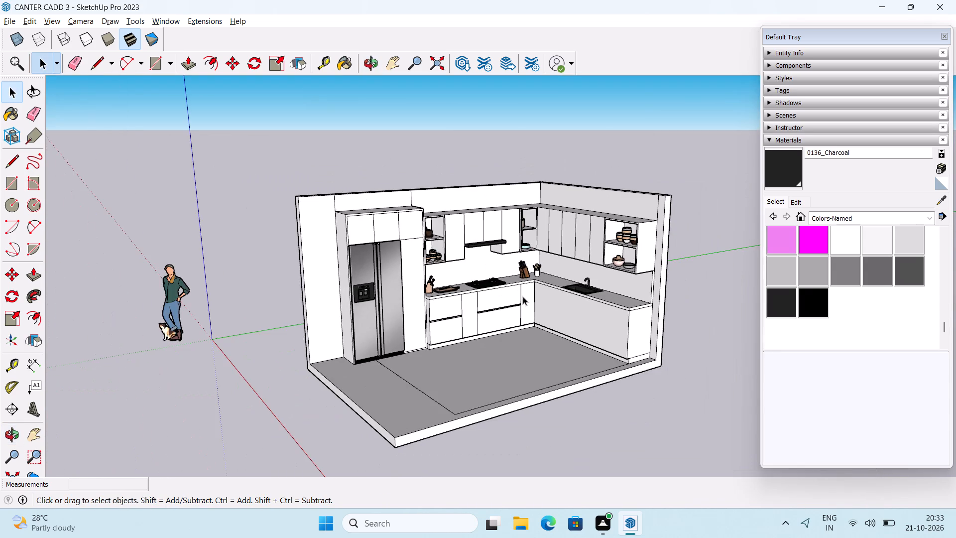
middle_click_drag(542, 300, 492, 316, "shift")
middle_click_drag(490, 313, 511, 401)
scroll(498, 392, "up", 2)
middle_click_drag(497, 387, 510, 341)
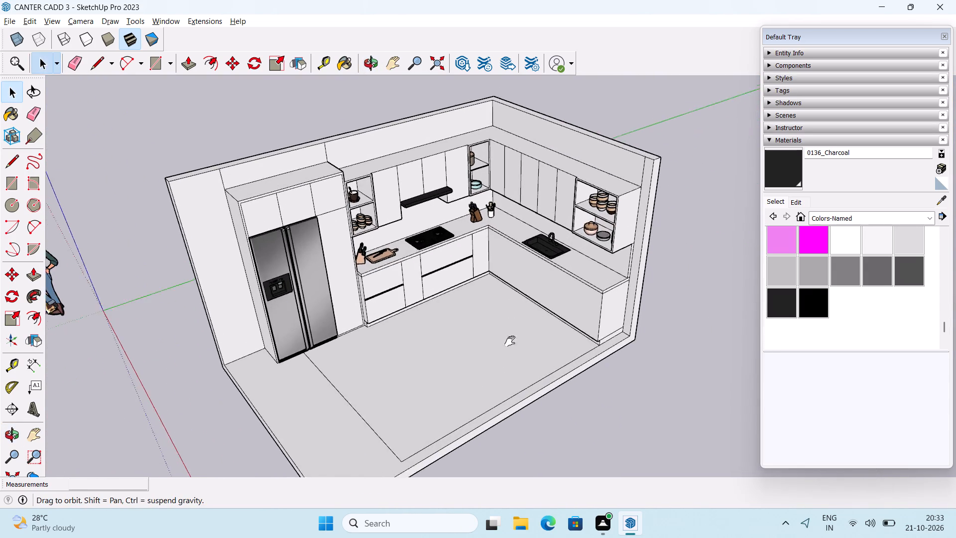
middle_click_drag(510, 341, 511, 334)
scroll(368, 379, "up", 4)
middle_click_drag(368, 378, 378, 362)
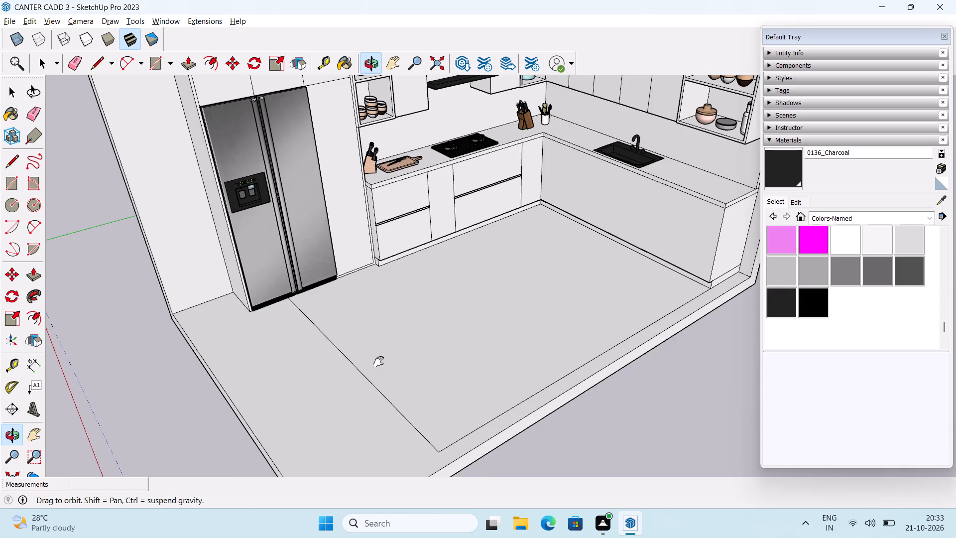
middle_click_drag(378, 362, 372, 399)
middle_click_drag(367, 390, 358, 335)
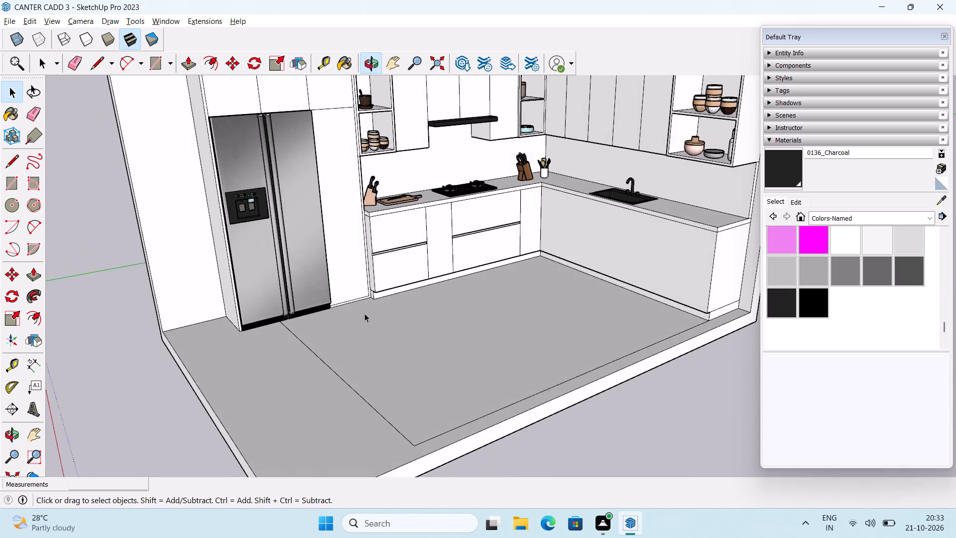
scroll(365, 312, "down", 2)
middle_click_drag(371, 310, 360, 372, "shift")
scroll(398, 297, "up", 3)
middle_click_drag(402, 283, 323, 265)
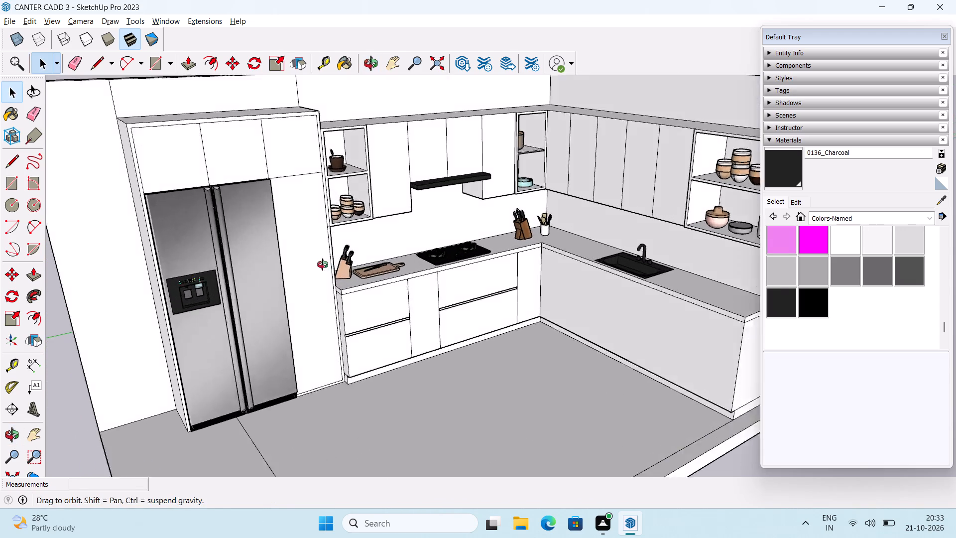
middle_click_drag(323, 265, 252, 246)
scroll(290, 188, "up", 7)
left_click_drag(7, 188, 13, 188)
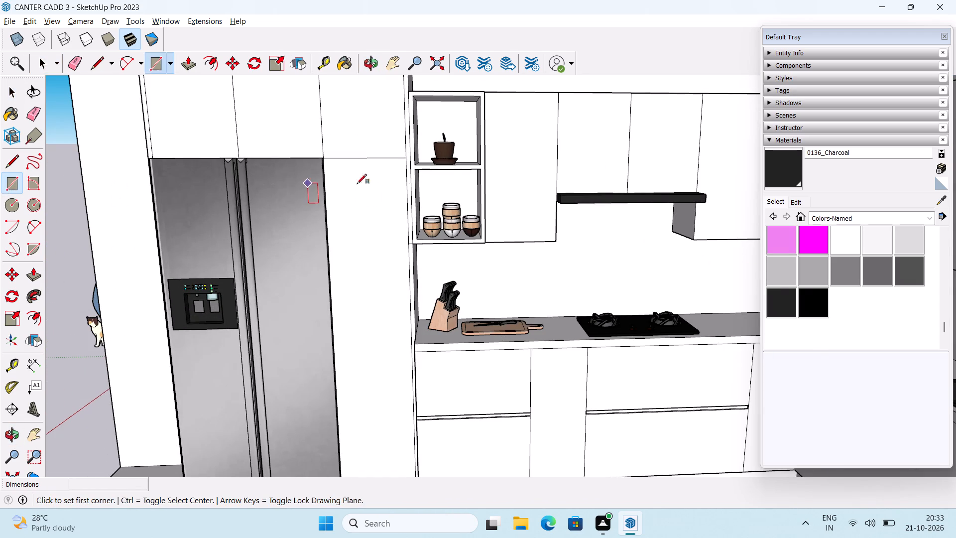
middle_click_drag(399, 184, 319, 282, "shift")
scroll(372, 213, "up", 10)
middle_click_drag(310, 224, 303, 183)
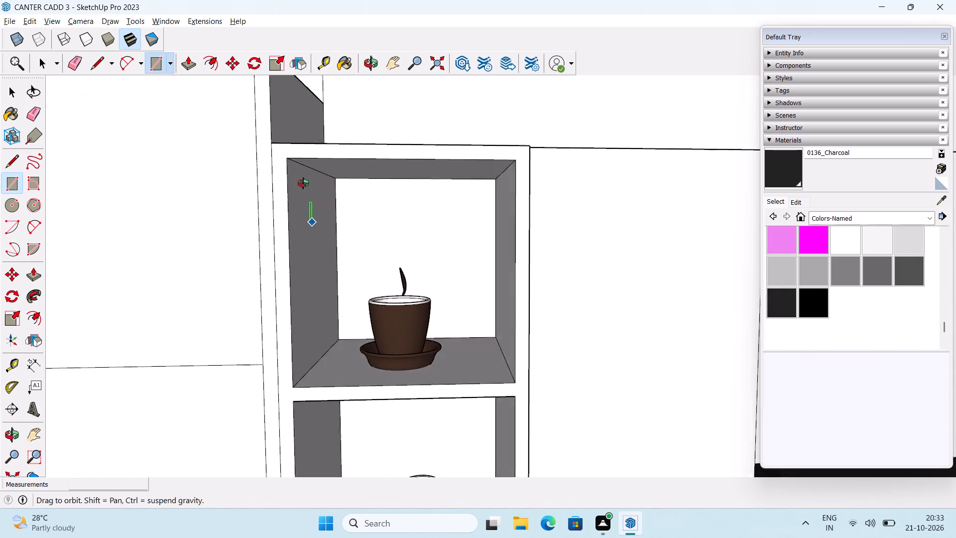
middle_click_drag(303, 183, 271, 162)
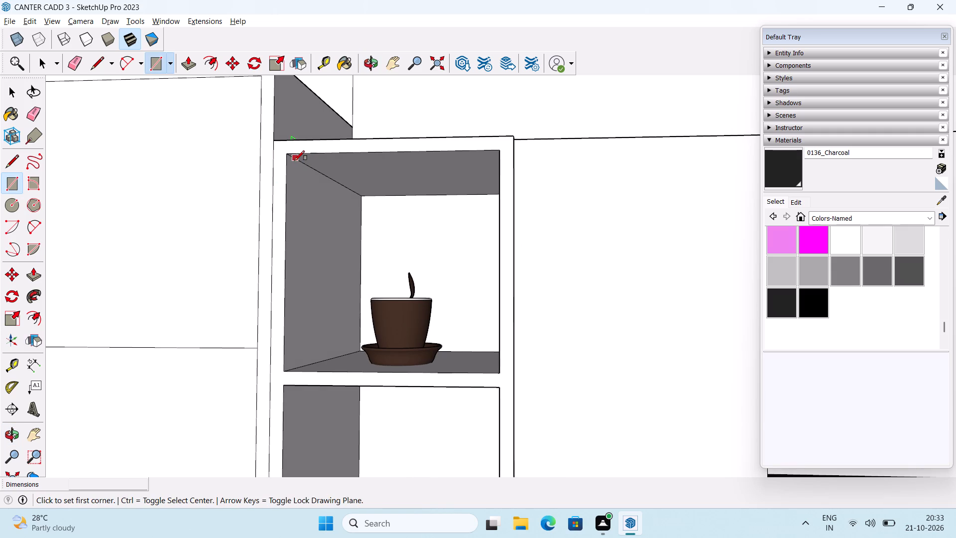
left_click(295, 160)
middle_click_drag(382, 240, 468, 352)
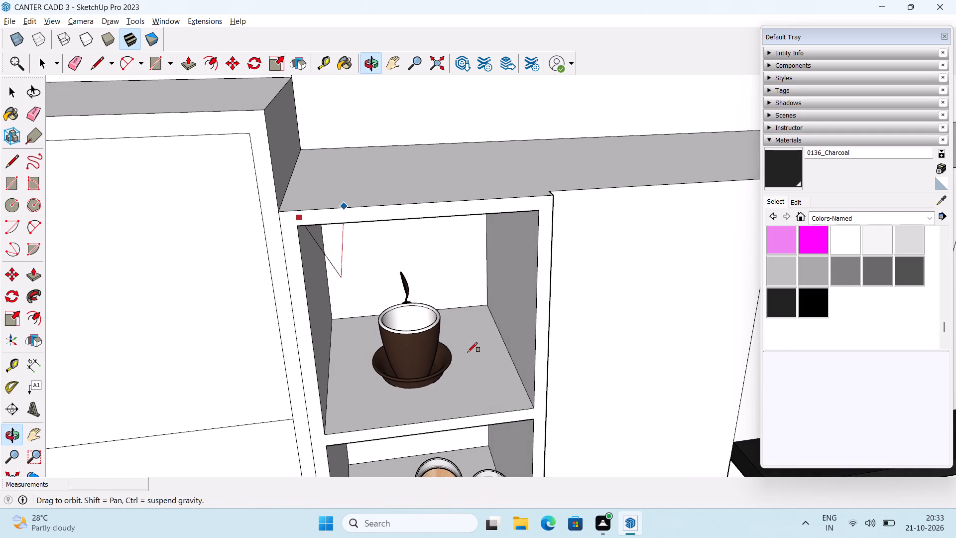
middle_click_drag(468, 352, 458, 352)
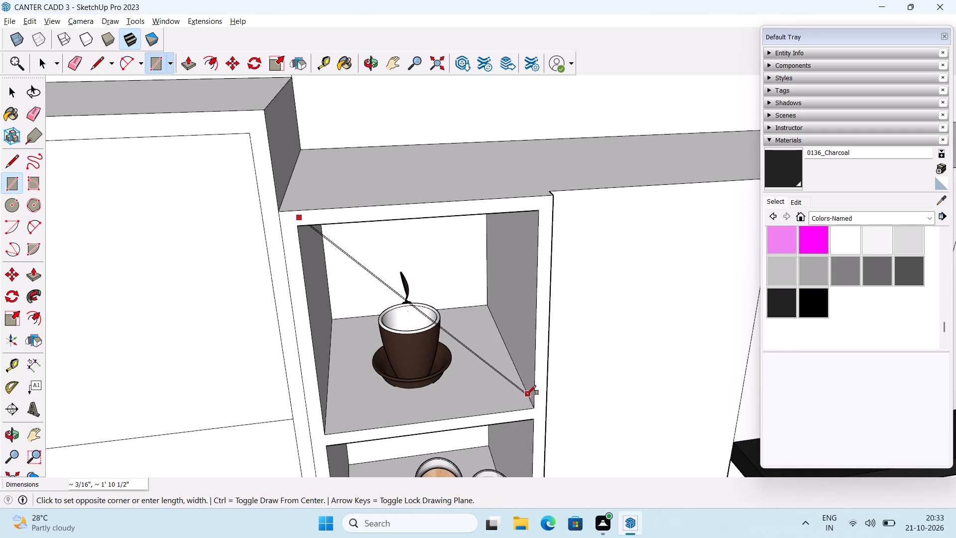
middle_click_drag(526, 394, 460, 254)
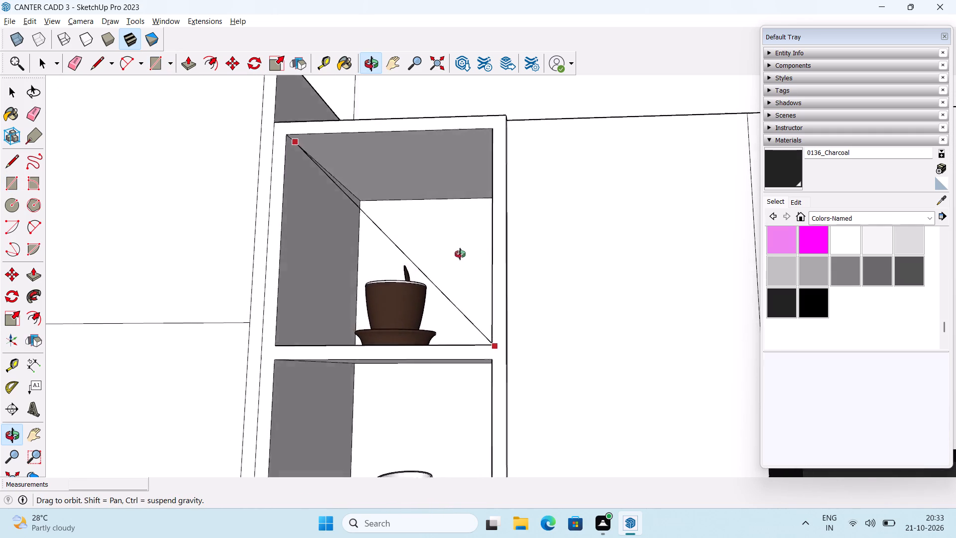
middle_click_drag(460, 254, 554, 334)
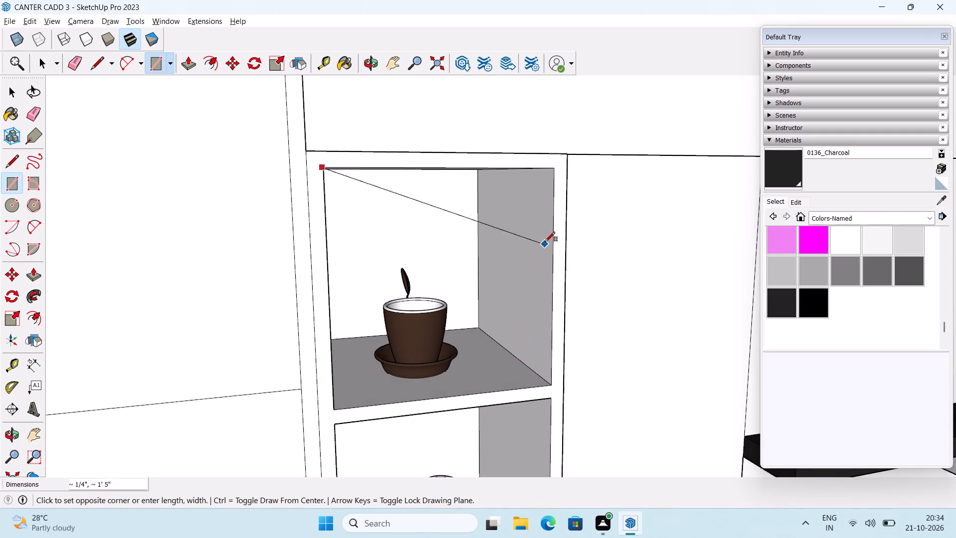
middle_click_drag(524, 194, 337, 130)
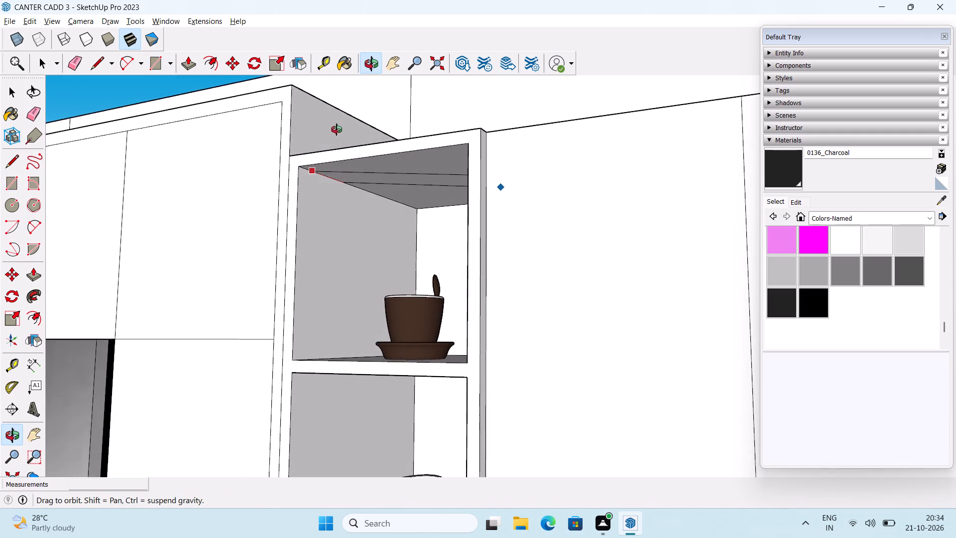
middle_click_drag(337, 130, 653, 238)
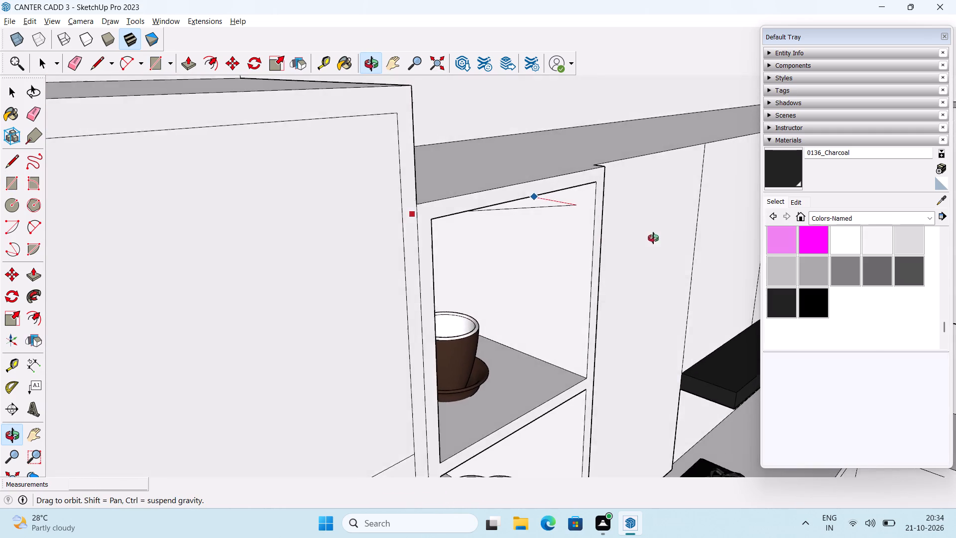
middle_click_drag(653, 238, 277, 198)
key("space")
Copy the top front inner edge of the upper open shelf compartment beside the fridge 1" inward along its ceiling.
middle_click_drag(343, 234, 506, 157)
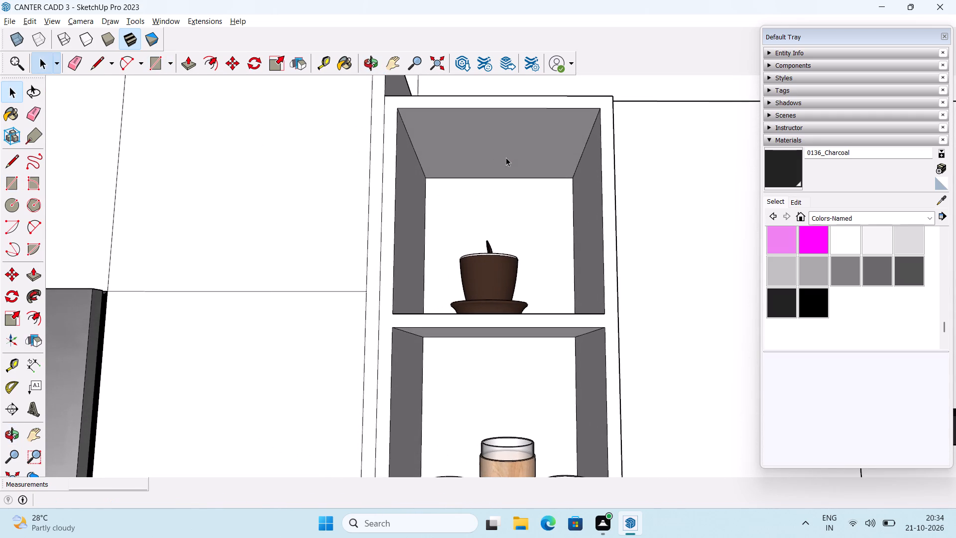
middle_click_drag(506, 157, 485, 229)
middle_click_drag(485, 226, 493, 200)
scroll(483, 193, "up", 3)
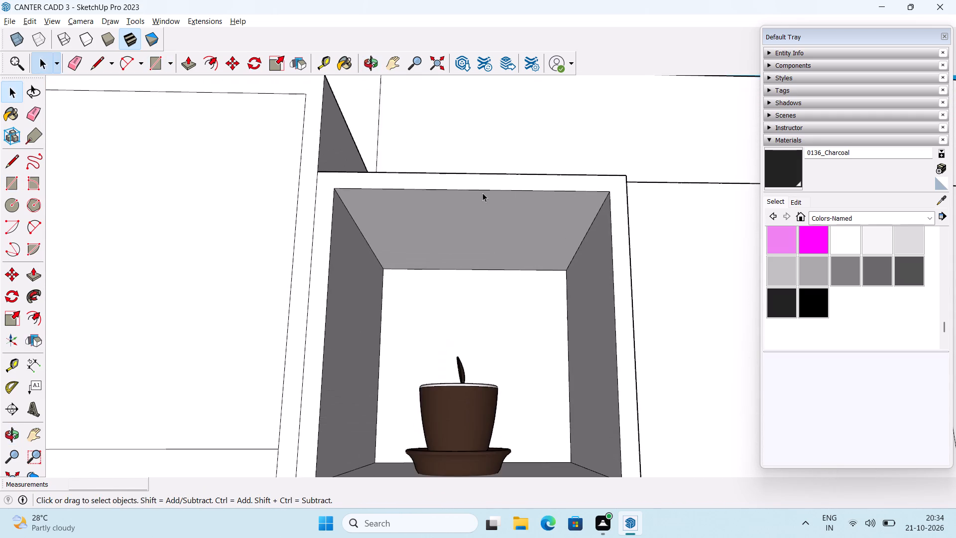
middle_click_drag(487, 193, 474, 193)
left_click(483, 188)
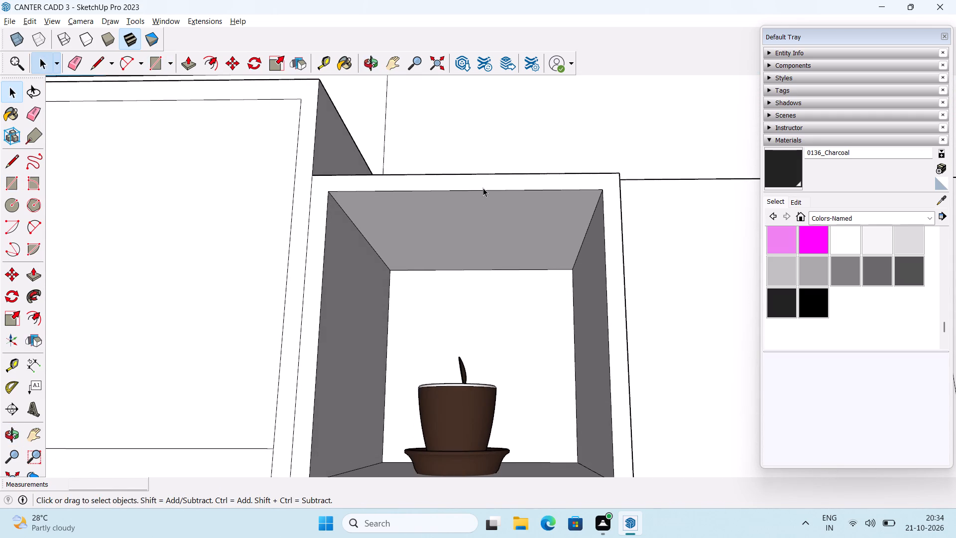
left_click(485, 189)
key("m")
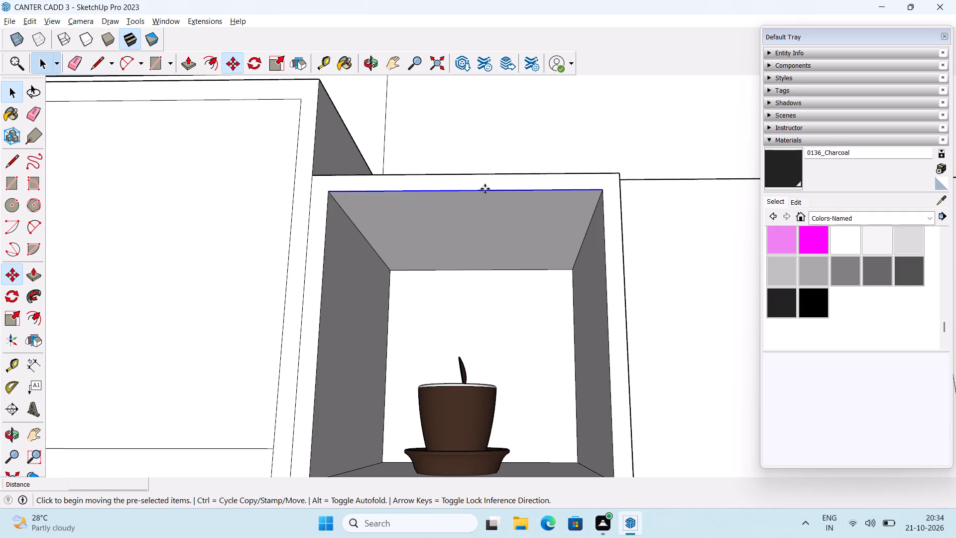
scroll(458, 201, "up", 3)
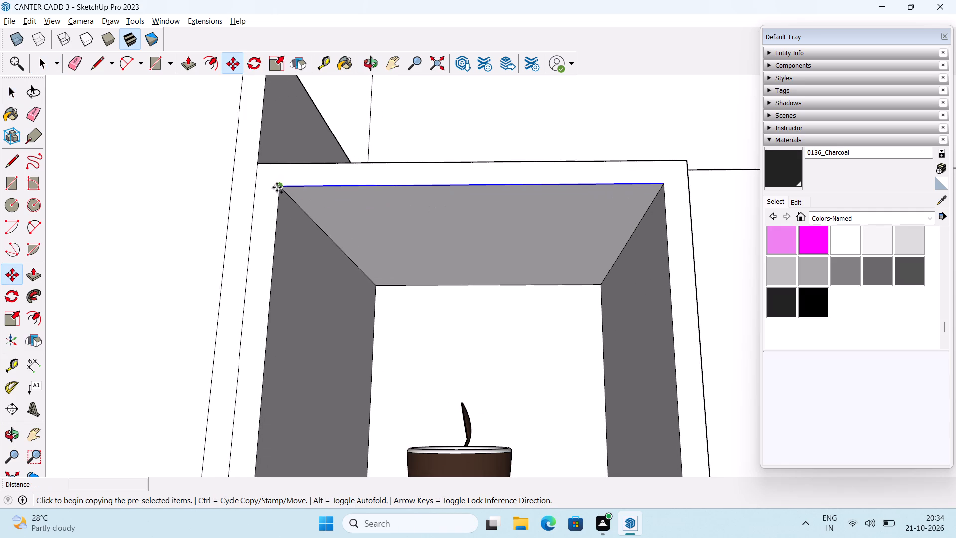
left_click(277, 187)
type("1\"")
key("Return")
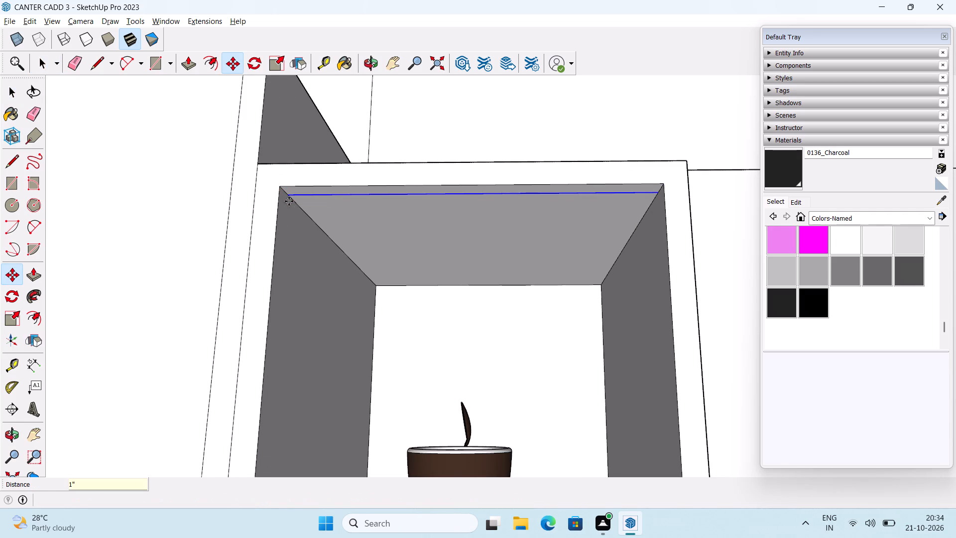
key("space")
Copy the bottom front edge of the same upper compartment 1" inward along its shelf.
scroll(289, 228, "down", 3)
middle_click_drag(324, 275, 317, 167)
middle_click_drag(351, 218, 358, 360)
middle_click_drag(358, 359, 361, 281, "shift")
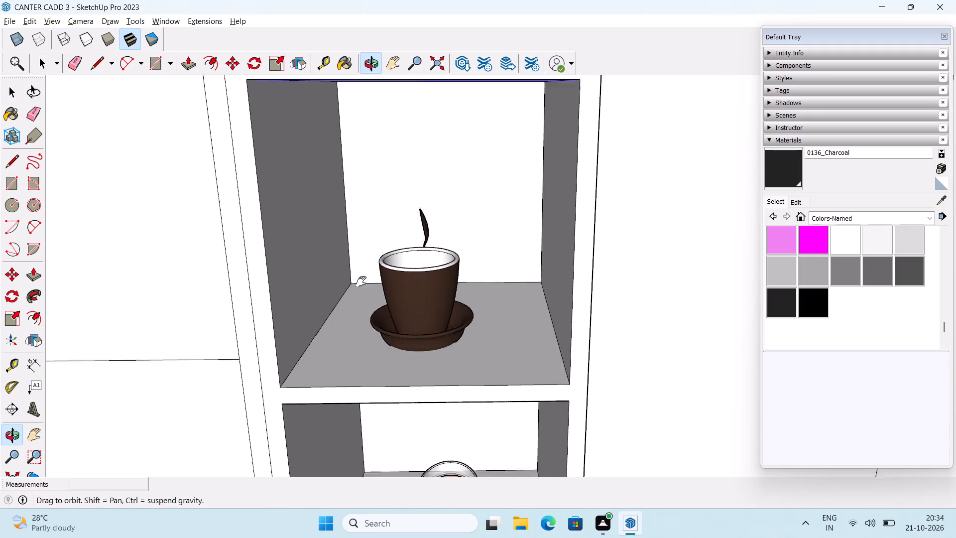
middle_click_drag(361, 281, 361, 251, "shift")
middle_click_drag(405, 323, 411, 350)
scroll(411, 348, "up", 2)
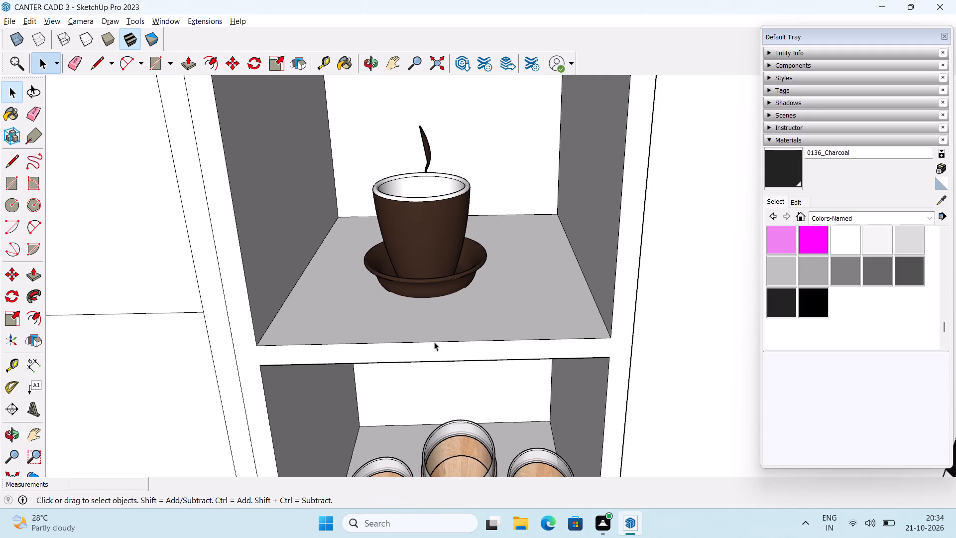
left_click(438, 342)
key("m")
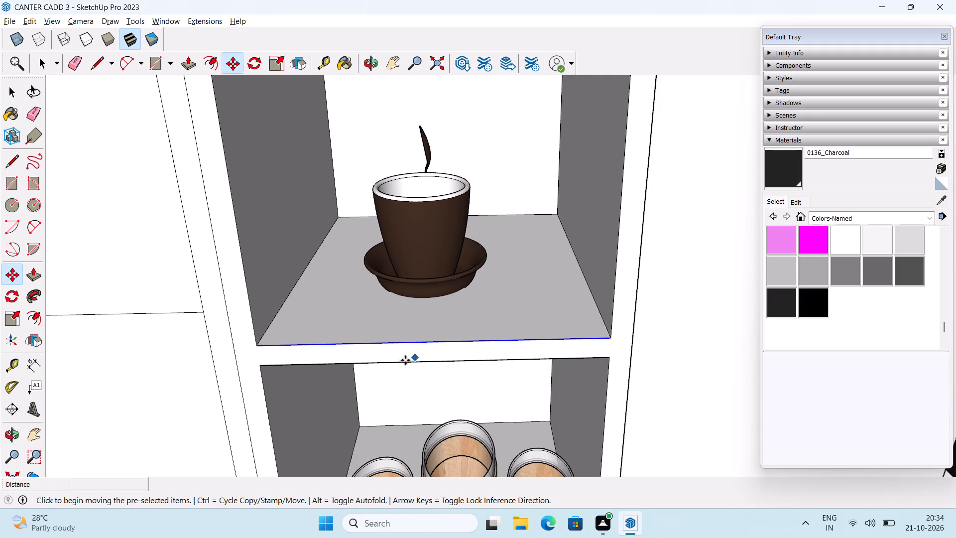
left_click(257, 345)
left_click(261, 332)
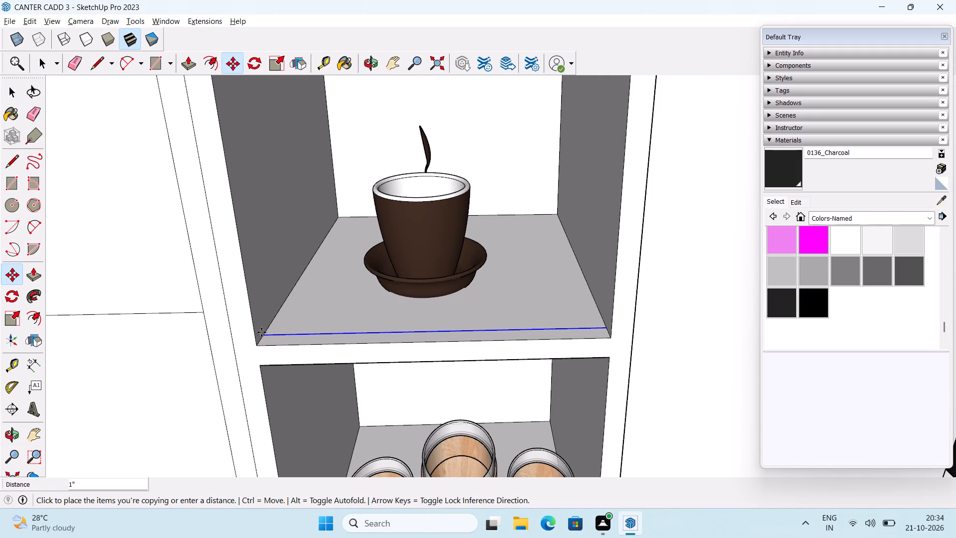
key("space")
Draw a rectangle of about 1' 3 3/4" by 1' 3 3/4" across the upper compartment's opening, between the two inset edges.
scroll(277, 342, "down", 3)
middle_click_drag(282, 378, 294, 361, "shift")
middle_click_drag(295, 353, 300, 303)
middle_click_drag(304, 265, 280, 363, "shift")
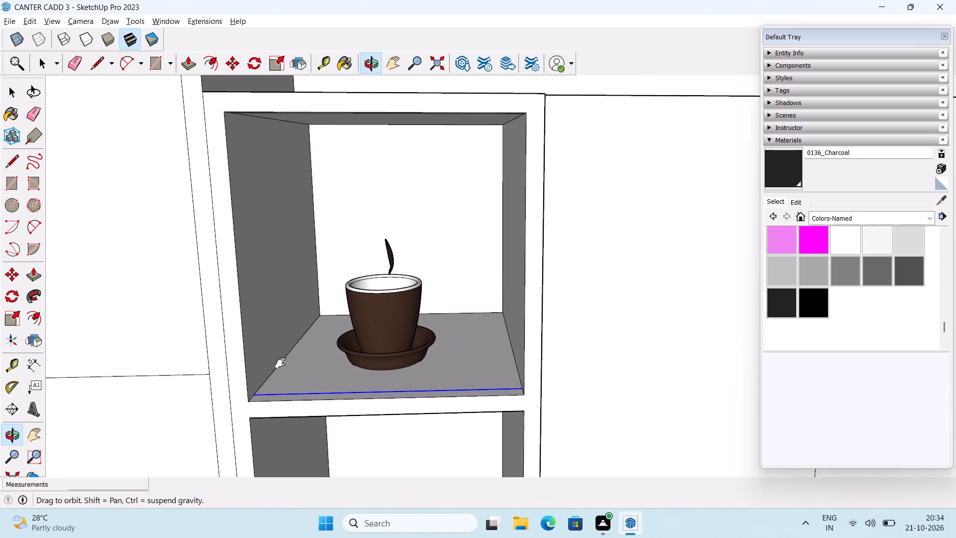
middle_click_drag(280, 363, 280, 363, "shift")
left_click(10, 181)
middle_click_drag(300, 216, 315, 181)
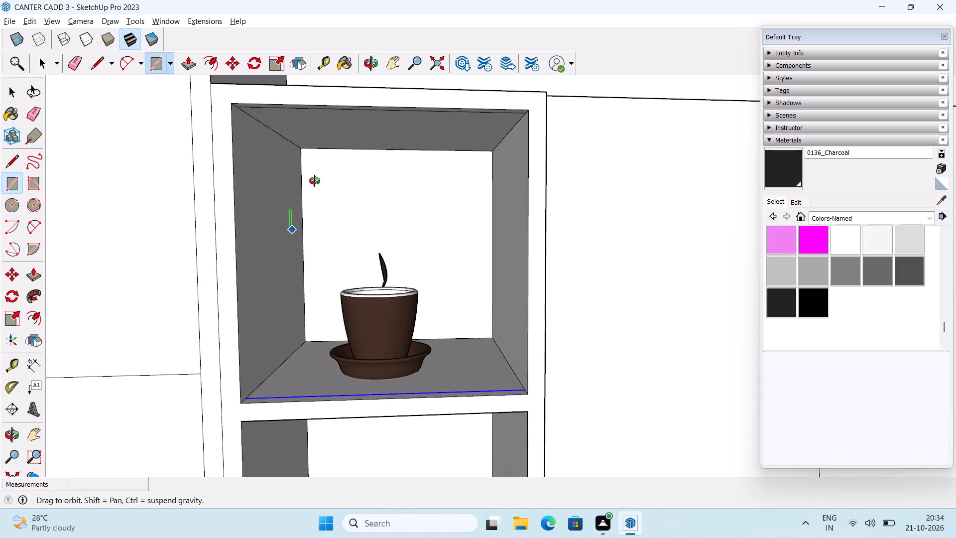
middle_click_drag(315, 181, 310, 173)
scroll(255, 134, "up", 2)
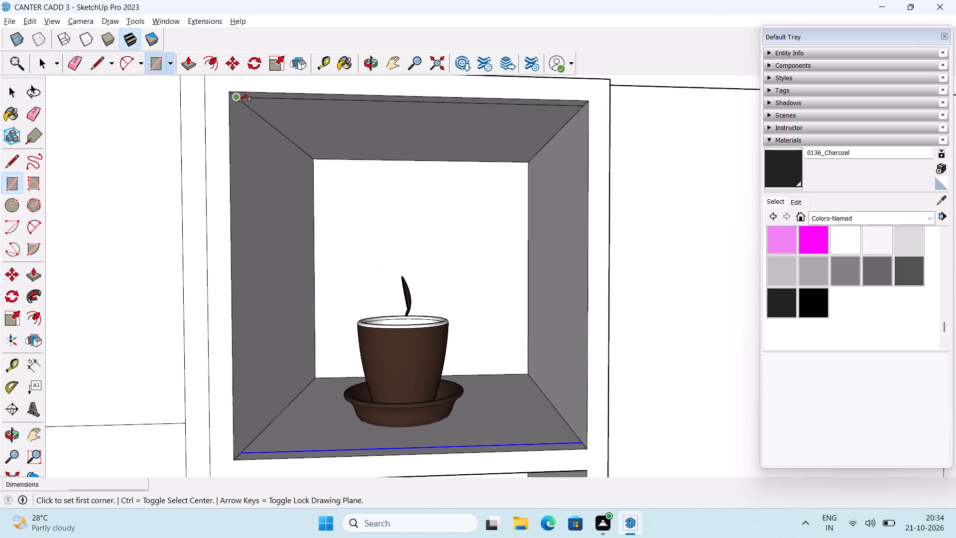
left_click(239, 100)
middle_click_drag(495, 402, 580, 453)
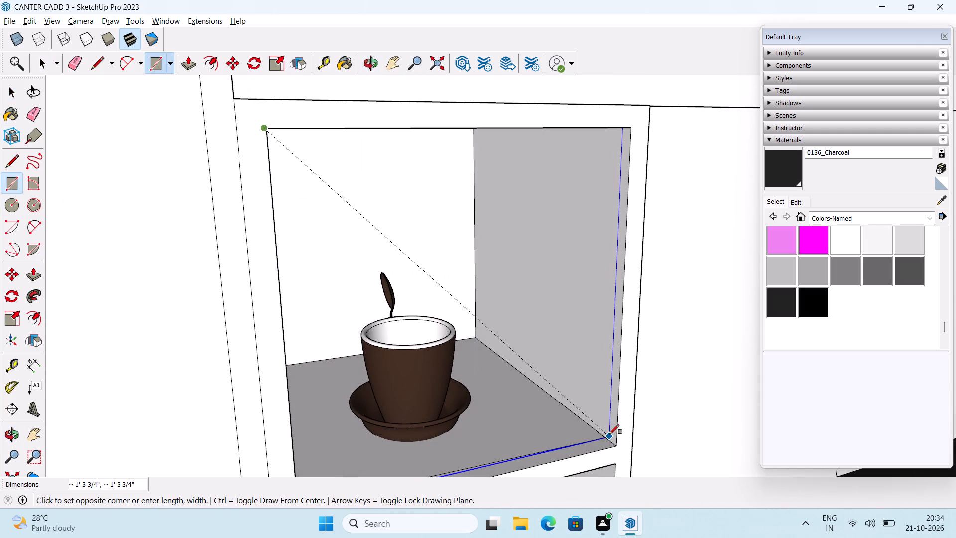
left_click(606, 438)
scroll(605, 432, "down", 6)
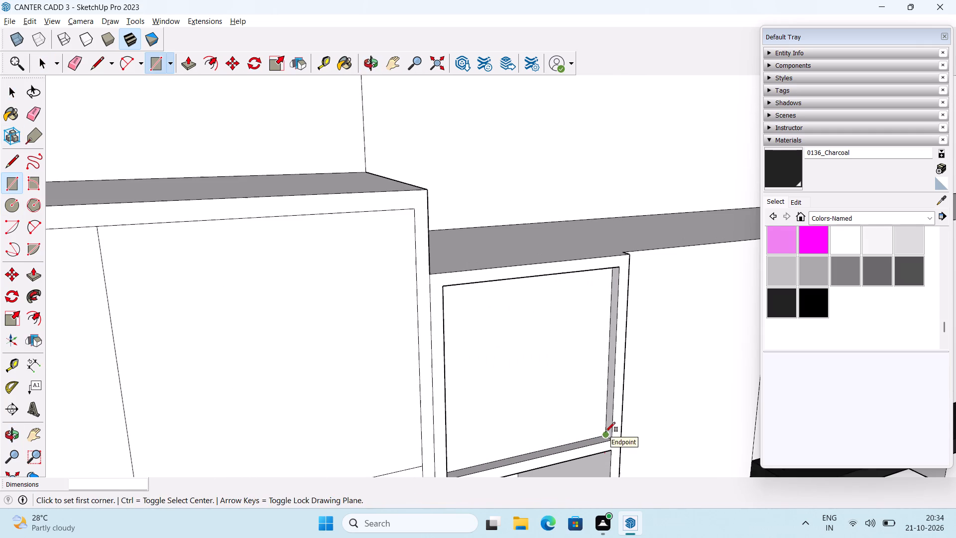
key("space")
Move the group of cups in the lower shelf compartment about 2 3/4" back from the front edge.
middle_click_drag(599, 436, 587, 310)
scroll(579, 283, "down", 3)
middle_click_drag(566, 384, 454, 282)
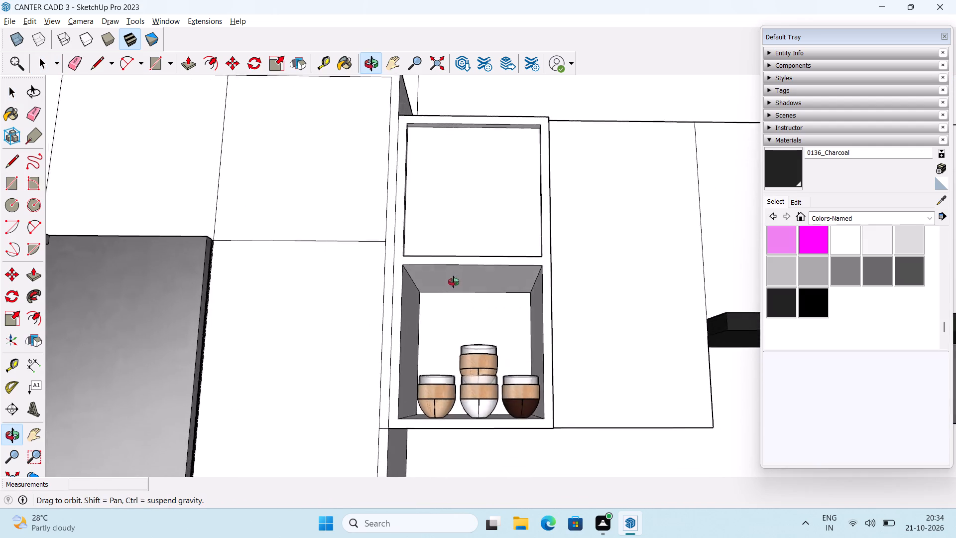
middle_click_drag(454, 282, 469, 444)
left_click(492, 426)
middle_click_drag(494, 427, 491, 358)
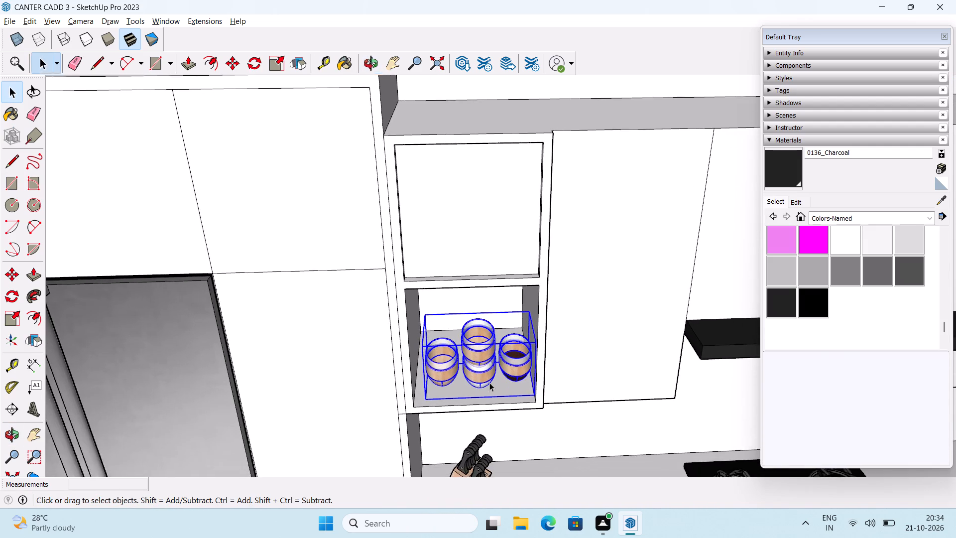
scroll(489, 383, "up", 2)
key("comma")
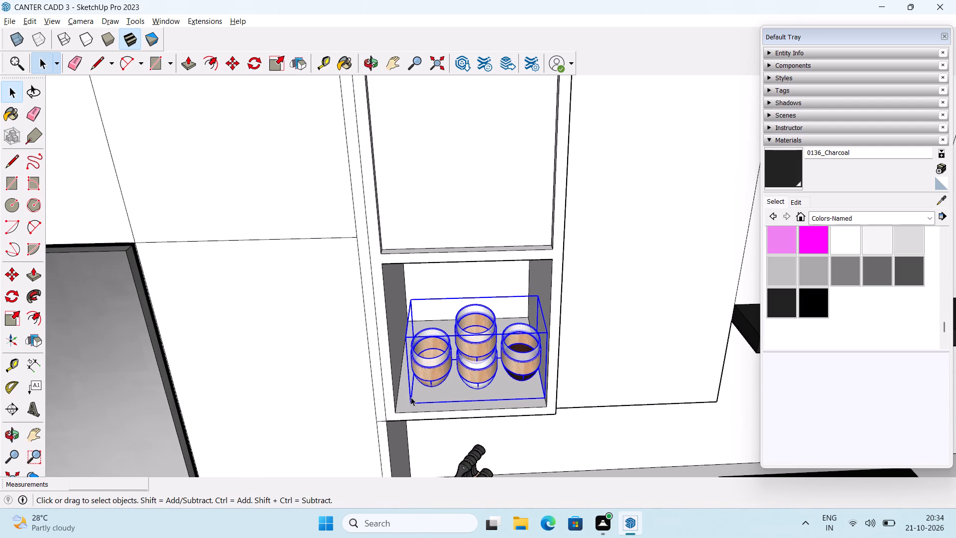
key("m")
left_click_drag(412, 402, 412, 395)
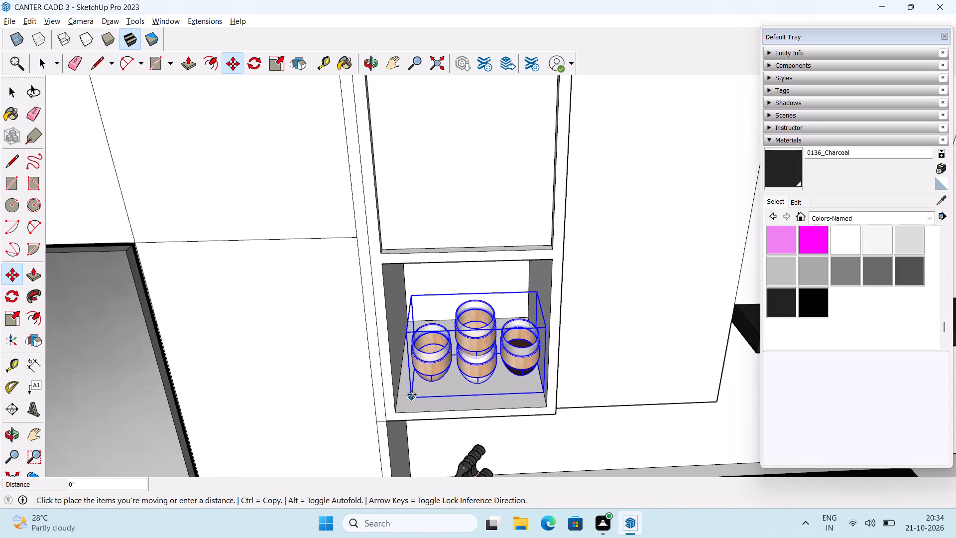
left_click_drag(412, 395, 409, 388)
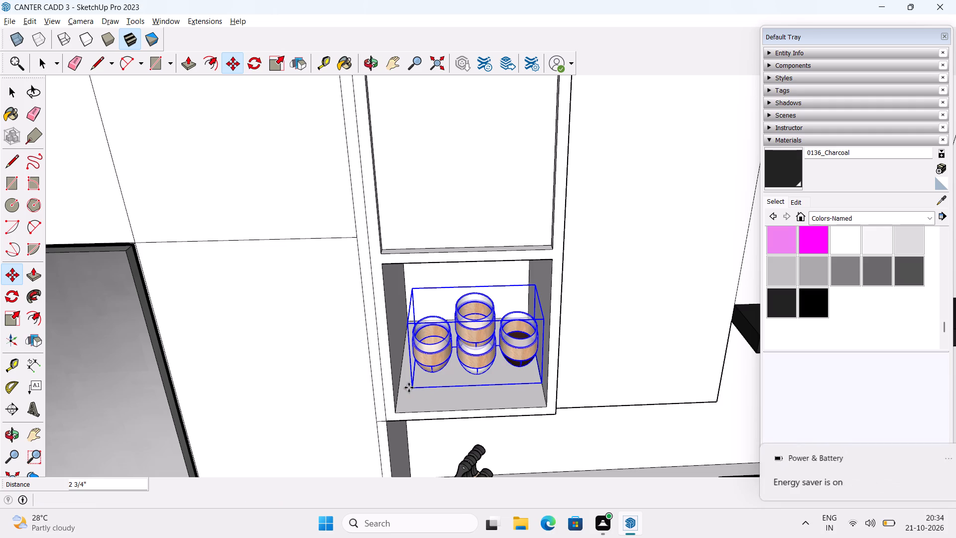
Shift the group of cups slightly sideways toward the fridge, roughly centring it in the lower compartment.
scroll(422, 395, "up", 3)
middle_click_drag(423, 394, 375, 333)
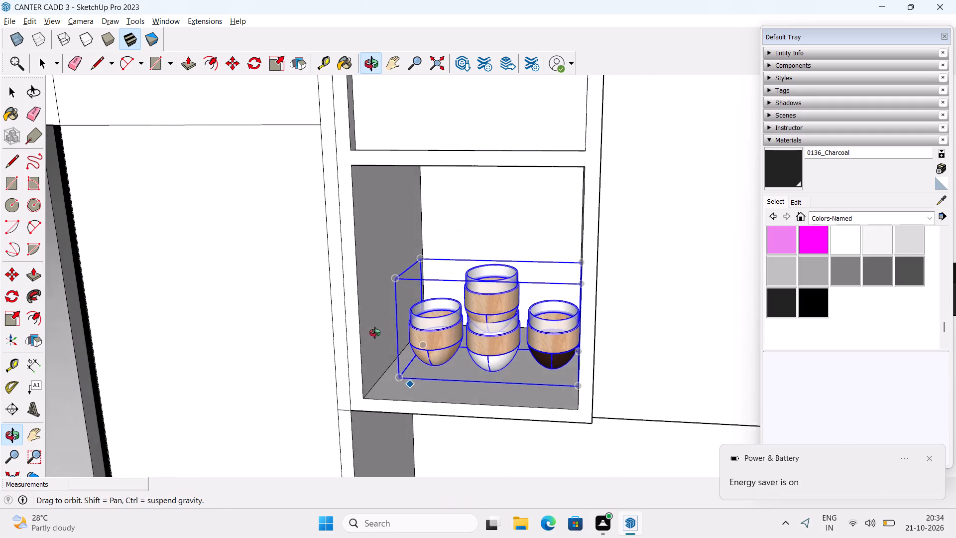
middle_click_drag(375, 333, 408, 336)
scroll(446, 397, "up", 2)
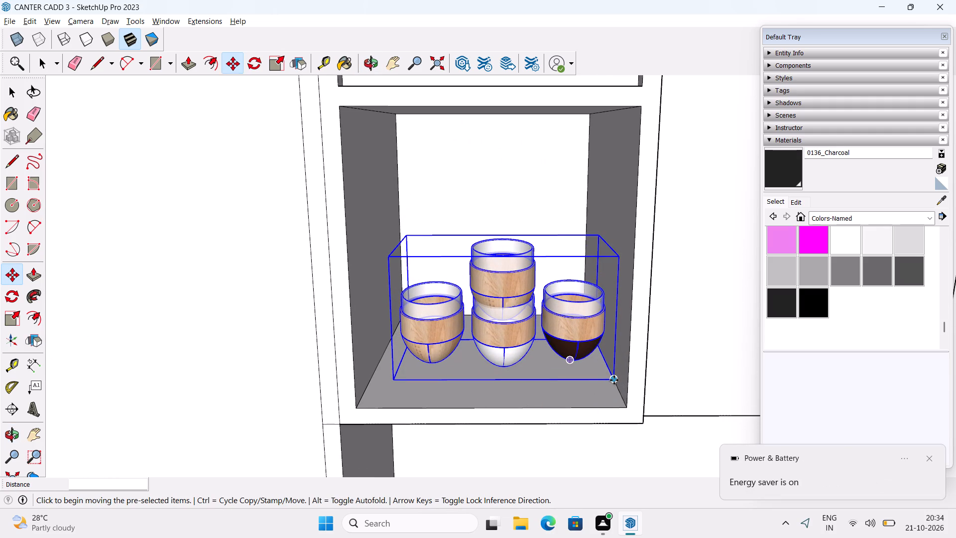
left_click_drag(614, 380, 601, 378)
scroll(598, 378, "down", 3)
key("space")
scroll(582, 378, "down", 3)
Copy the top front edge of the compartment holding the cups 1" inward along its ceiling.
middle_click_drag(582, 378, 468, 286)
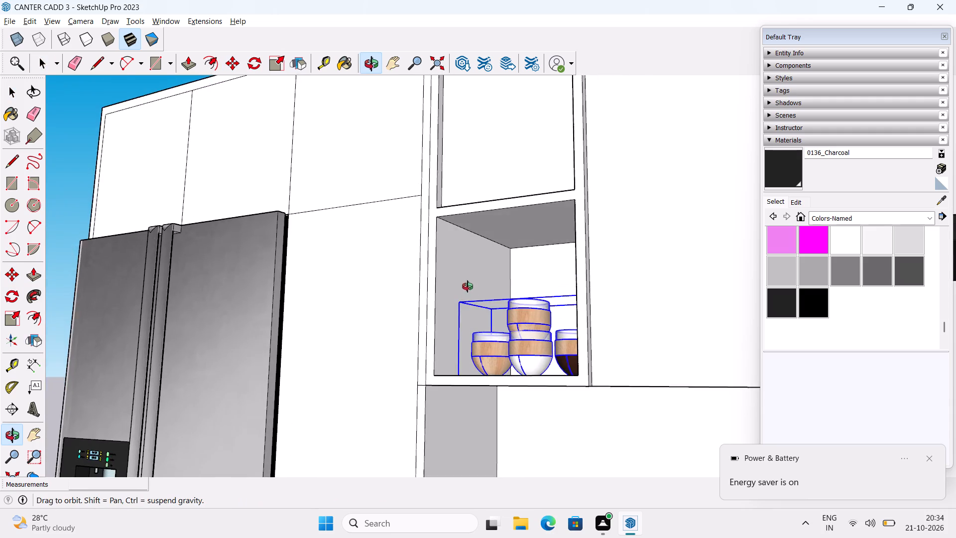
middle_click_drag(468, 286, 478, 292)
left_click(478, 271)
middle_click_drag(495, 277, 565, 264)
scroll(553, 235, "up", 2)
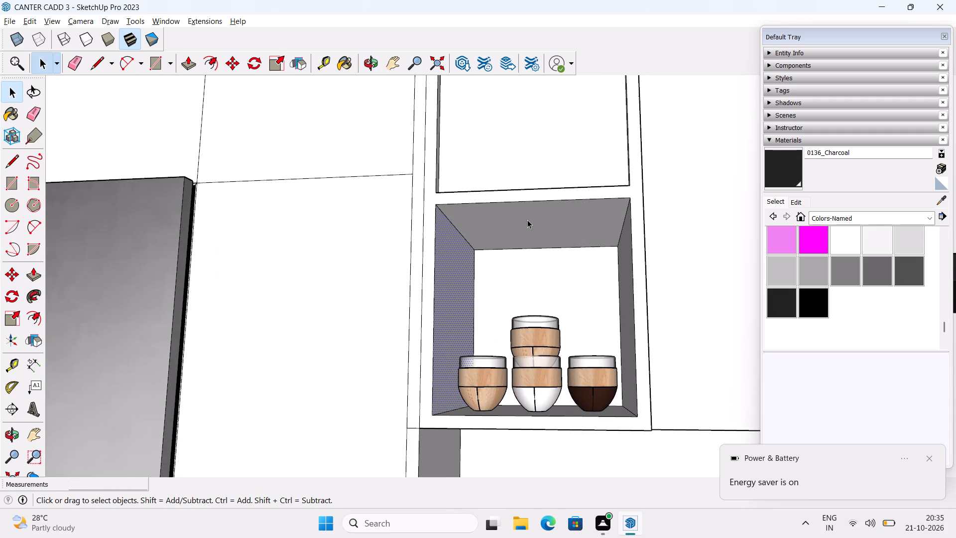
left_click(550, 200)
scroll(544, 232, "up", 4)
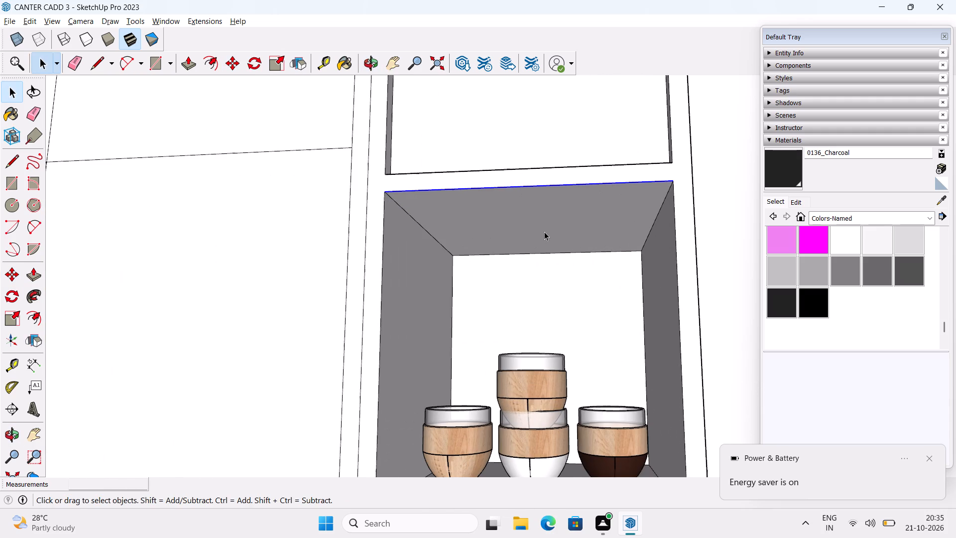
key("m")
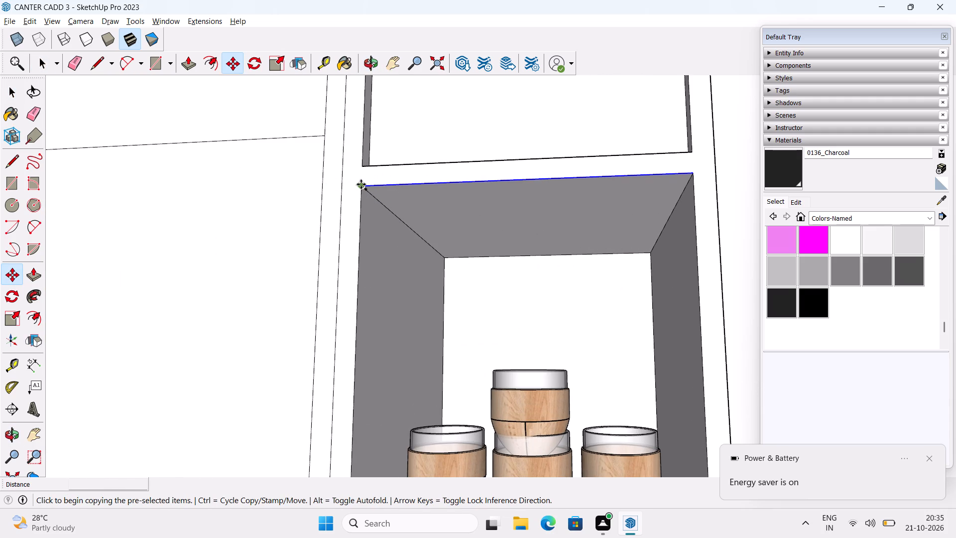
left_click(361, 184)
left_click(371, 194)
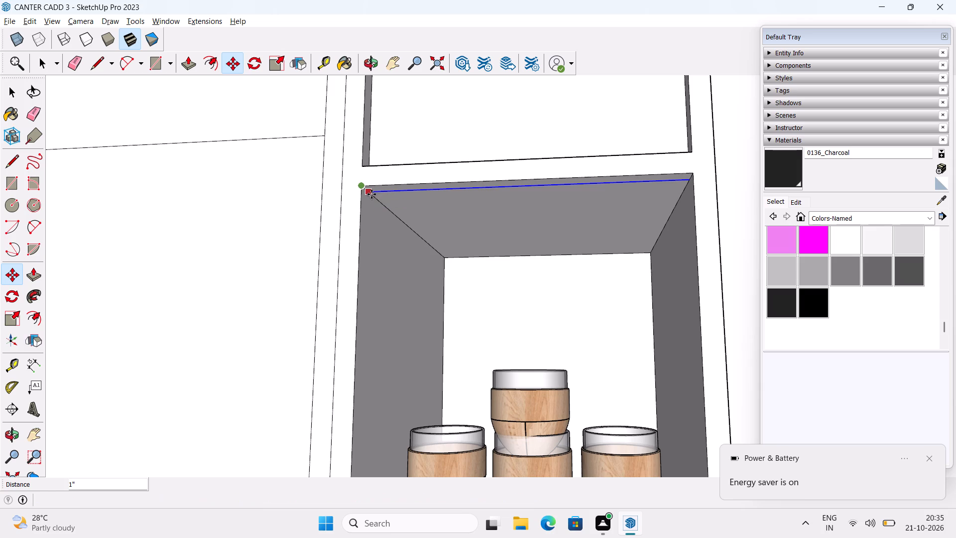
key("space")
Copy the bottom front edge of the cups compartment 1" inward along its shelf.
scroll(374, 198, "down", 3)
middle_click_drag(414, 282, 428, 232)
middle_click_drag(442, 269, 463, 371)
middle_click_drag(482, 394, 493, 326, "shift")
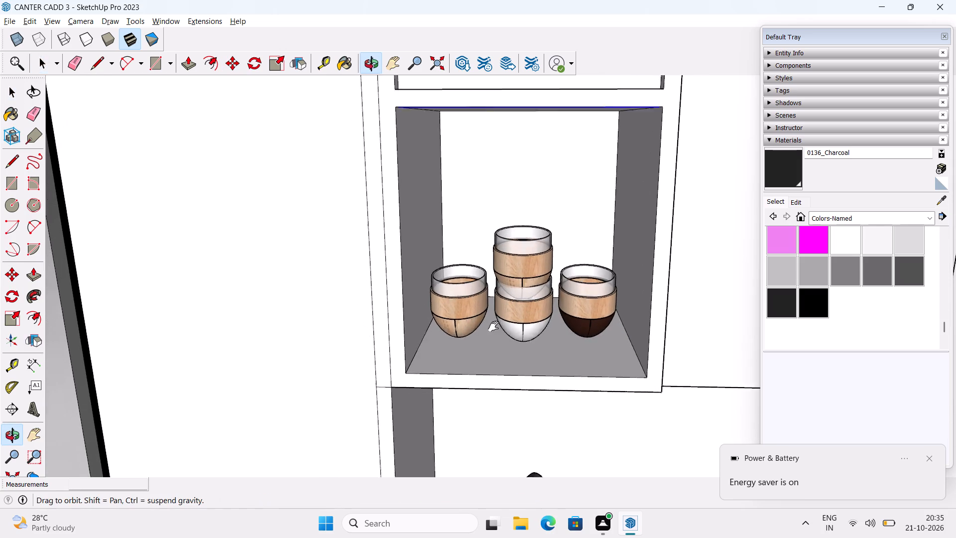
middle_click_drag(493, 326, 493, 325, "shift")
middle_click_drag(496, 347, 496, 372)
left_click(507, 357)
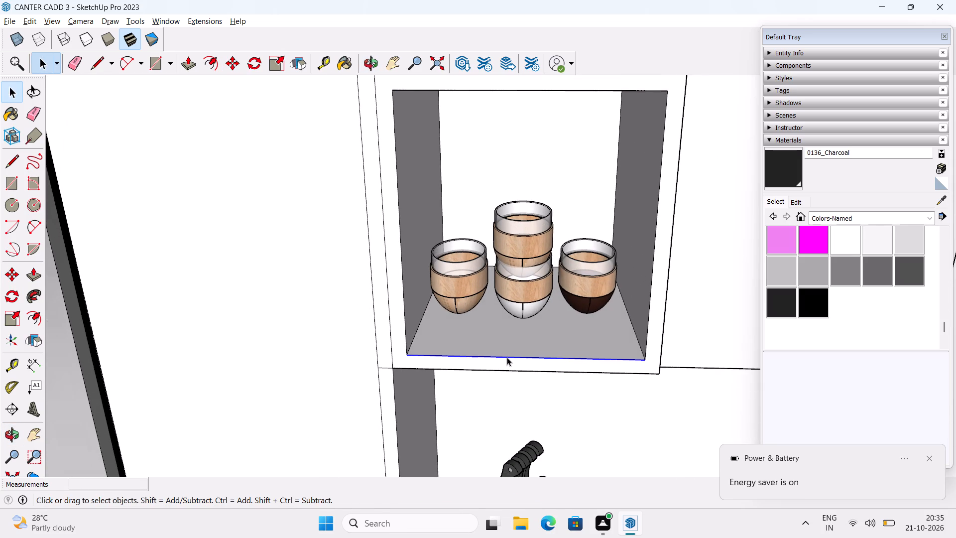
key("m")
scroll(469, 378, "up", 3)
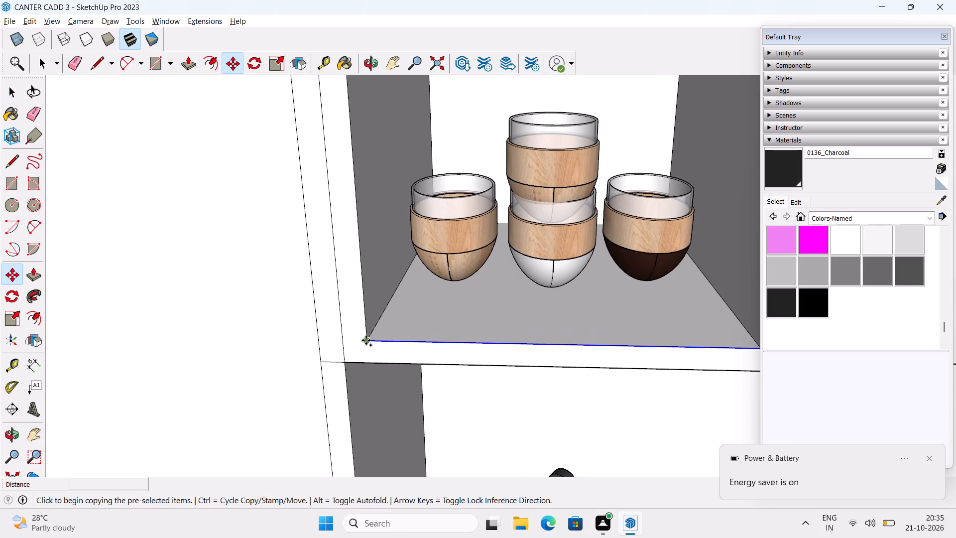
left_click(366, 340)
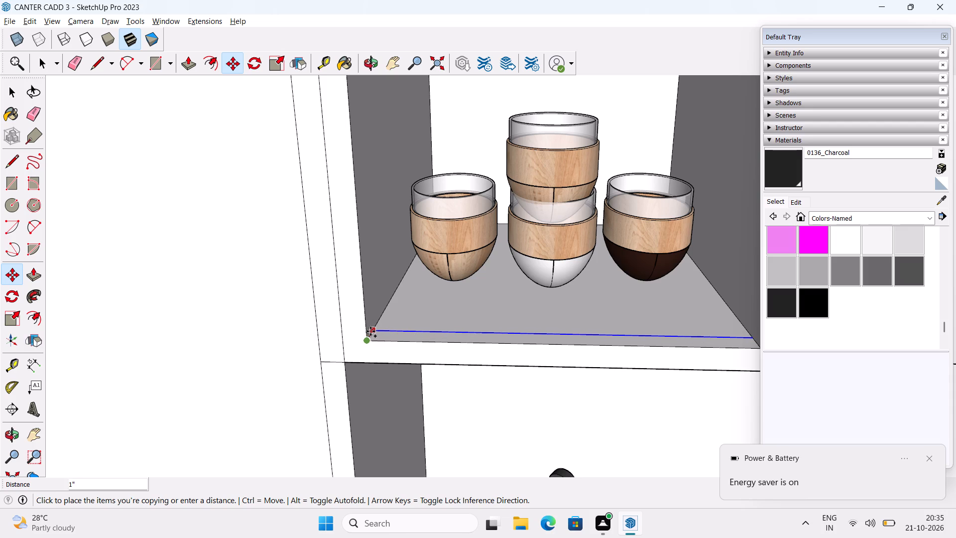
left_click(370, 331)
key("space")
Copy the top front edge of the upper jar compartment, in the shelf unit near the corner, 1" inward along its ceiling.
scroll(372, 329, "down", 12)
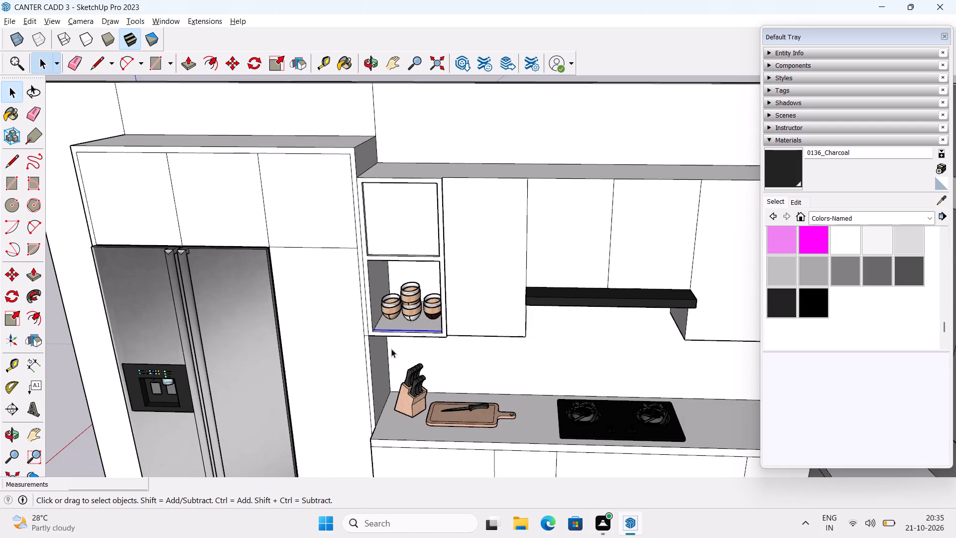
middle_click_drag(414, 361, 404, 295)
middle_click_drag(430, 305, 255, 378)
middle_click_drag(538, 332, 489, 352)
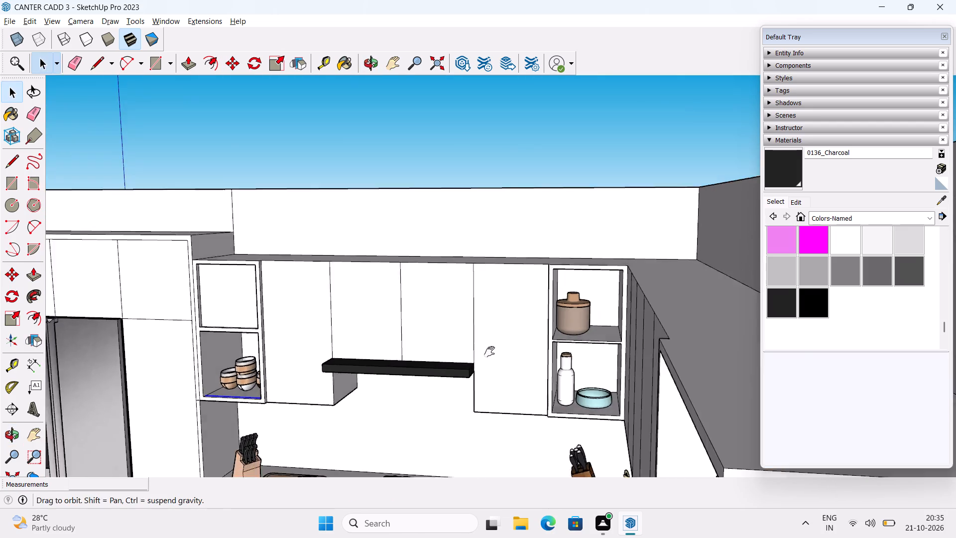
middle_click_drag(489, 352, 418, 372)
middle_click_drag(381, 367, 505, 299)
scroll(506, 293, "up", 5)
middle_click_drag(535, 305, 460, 278)
left_click(509, 272)
scroll(509, 272, "up", 2)
middle_click_drag(522, 279, 523, 288)
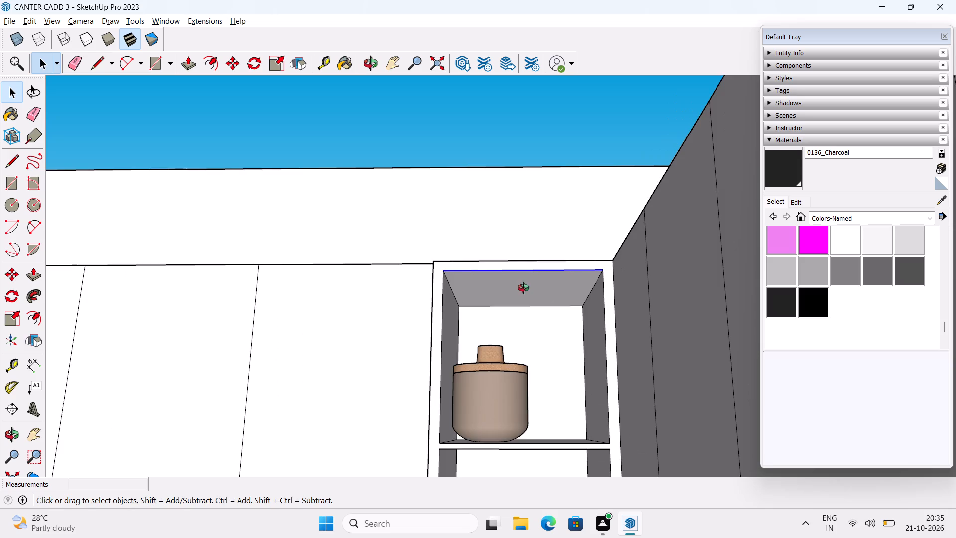
middle_click_drag(523, 288, 514, 325)
scroll(477, 305, "up", 3)
key("m")
scroll(453, 297, "up", 3)
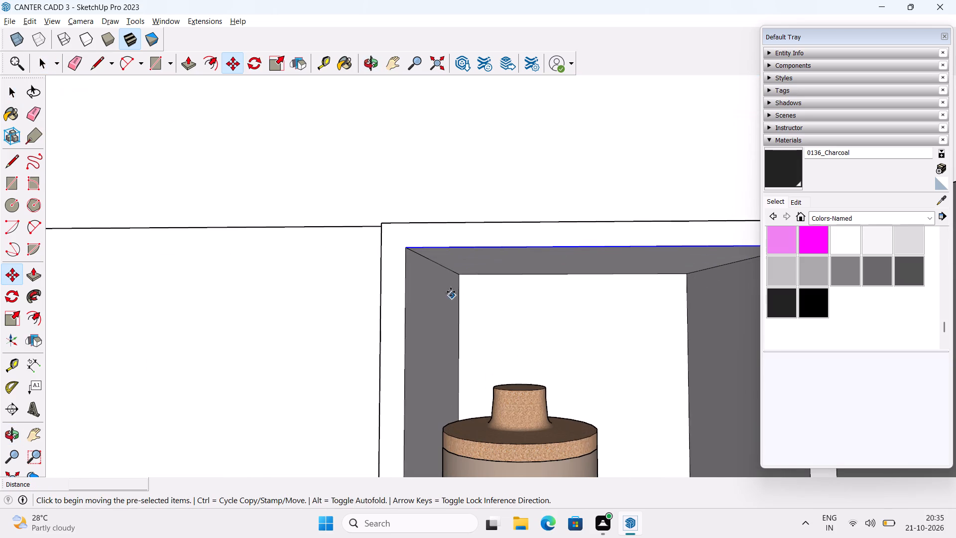
left_click(405, 247)
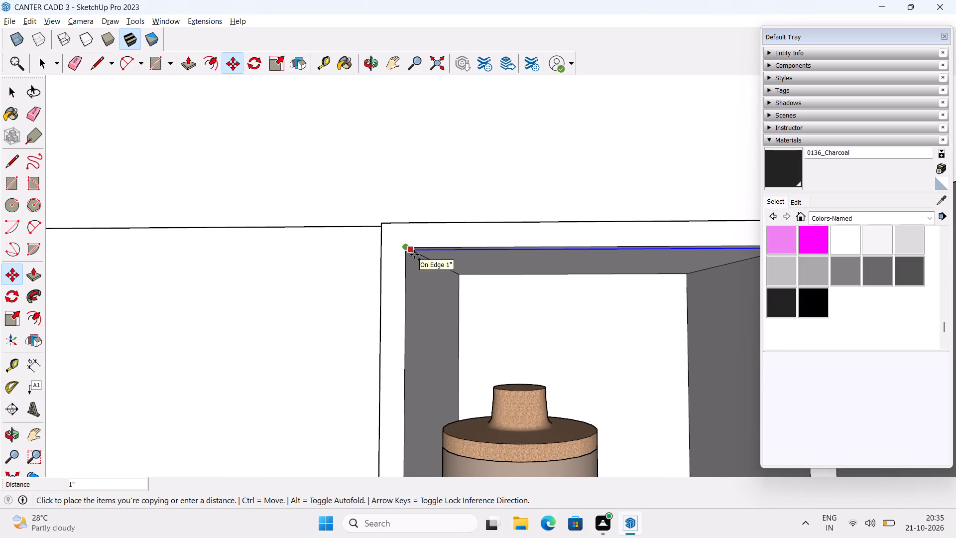
left_click(414, 255)
Inside the decor group, move the lidded jar sideways so it sits roughly centred in the upper compartment.
scroll(425, 265, "down", 3)
middle_click_drag(458, 318, 475, 234, "shift")
middle_click_drag(495, 301, 519, 403)
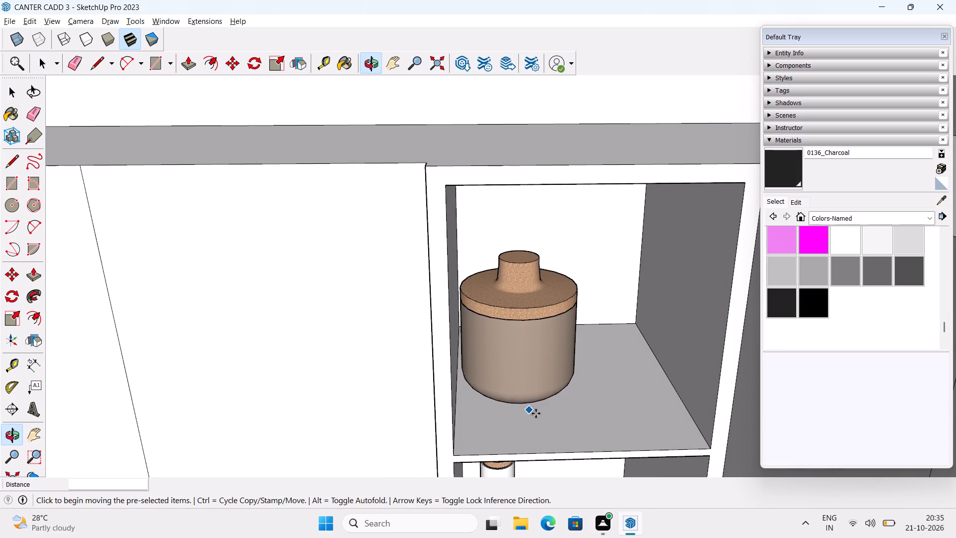
key("space")
left_click(521, 341)
middle_click_drag(541, 368, 496, 362)
scroll(522, 373, "up", 3)
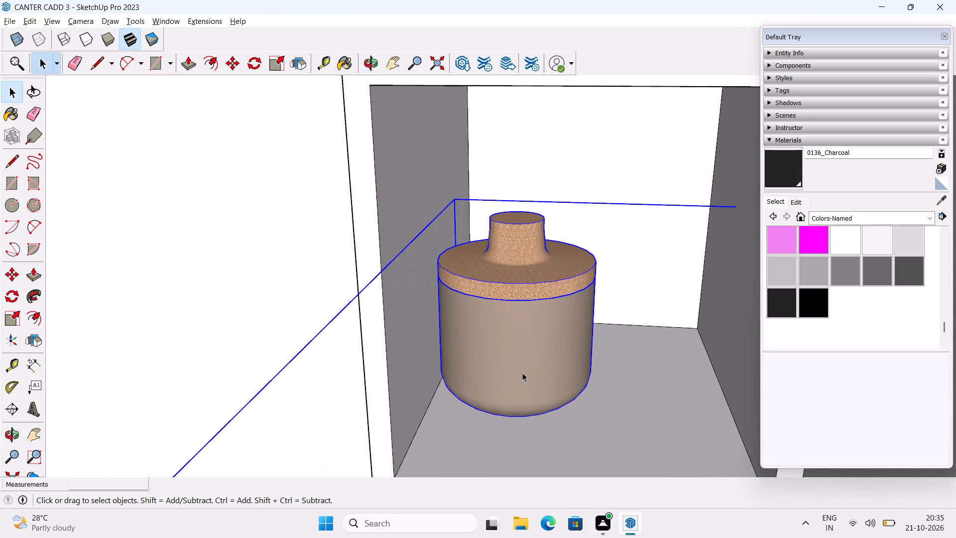
scroll(522, 373, "down", 11)
middle_click_drag(524, 368, 537, 354)
double_click(537, 354)
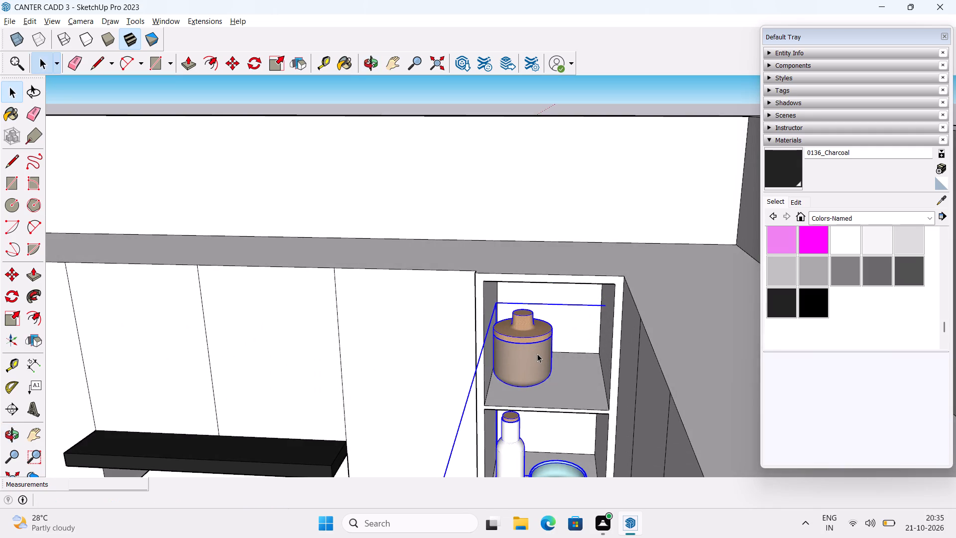
left_click(526, 353)
left_click(528, 335)
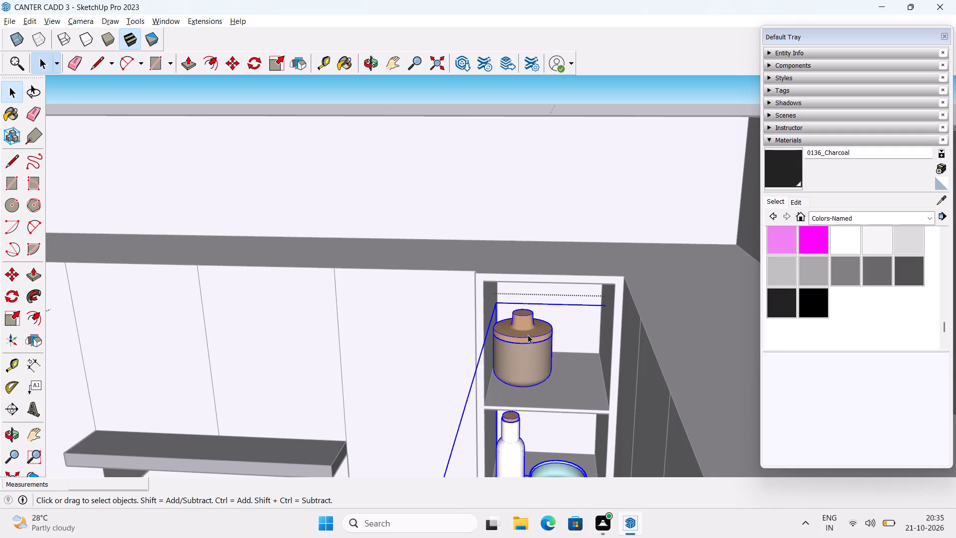
double_click(528, 334)
middle_click(552, 378)
key("m")
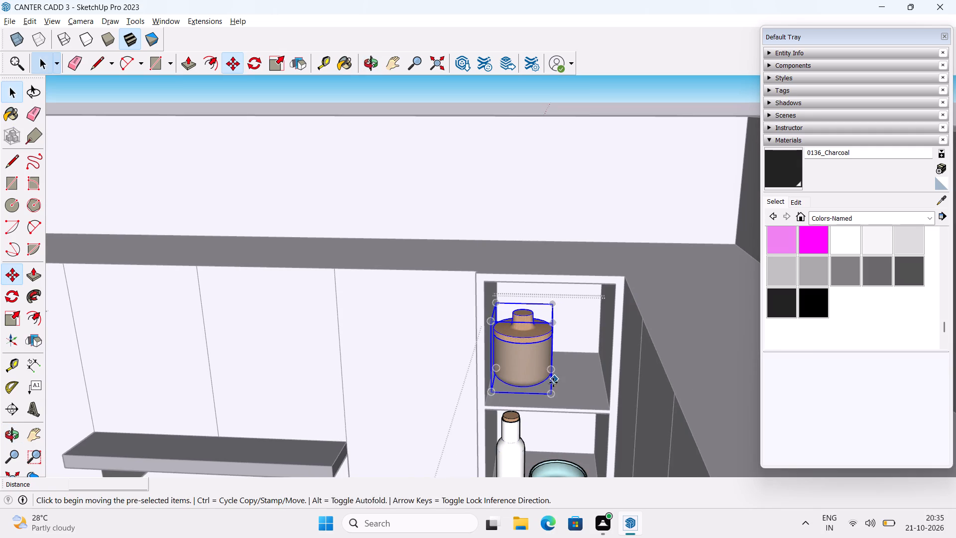
scroll(553, 384, "up", 8)
left_click_drag(551, 405, 610, 407)
scroll(610, 404, "down", 3)
key("space")
left_click(374, 306)
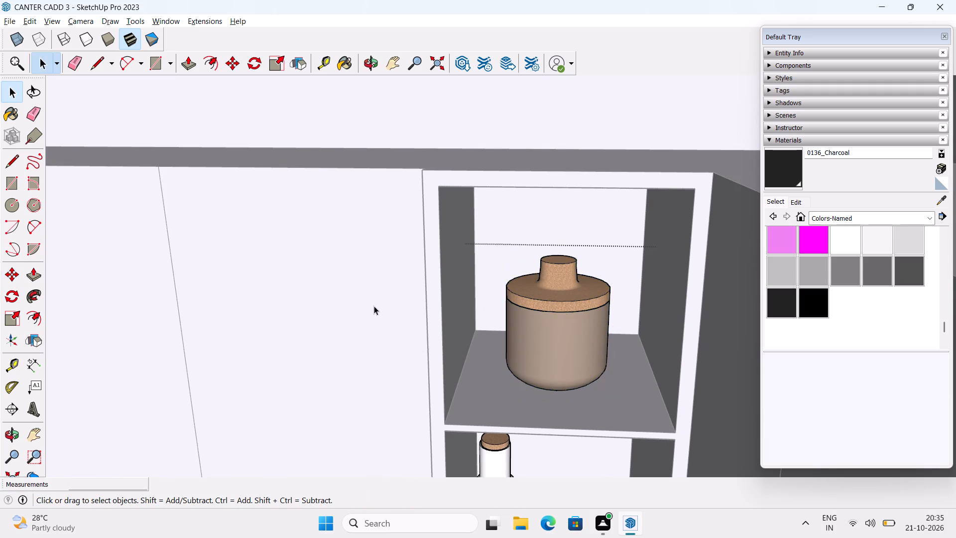
scroll(379, 303, "down", 4)
key("Escape")
Draw a rectangle of about 1' 4 1/2" by 1' 3 3/4" across the jar compartment's opening, starting from the inset top edge.
middle_click_drag(440, 335, 464, 314)
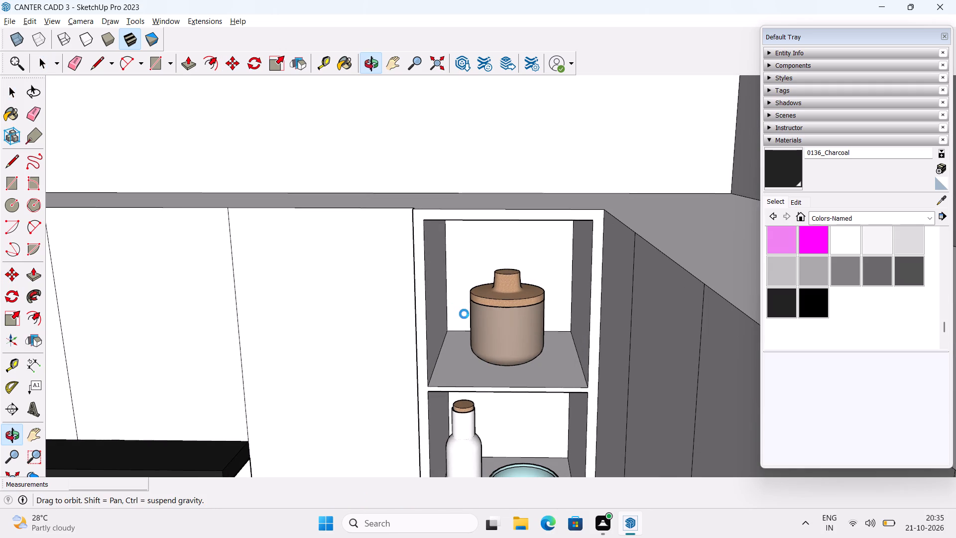
middle_click_drag(464, 314, 467, 325)
scroll(445, 286, "up", 3)
middle_click_drag(465, 310, 453, 275)
key("space")
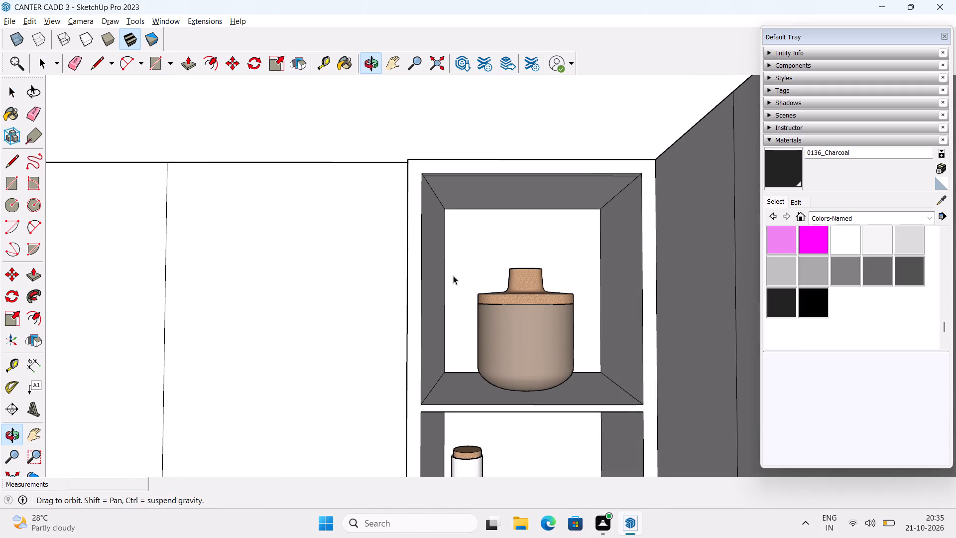
middle_click_drag(453, 275, 446, 344)
middle_click_drag(448, 335, 455, 344)
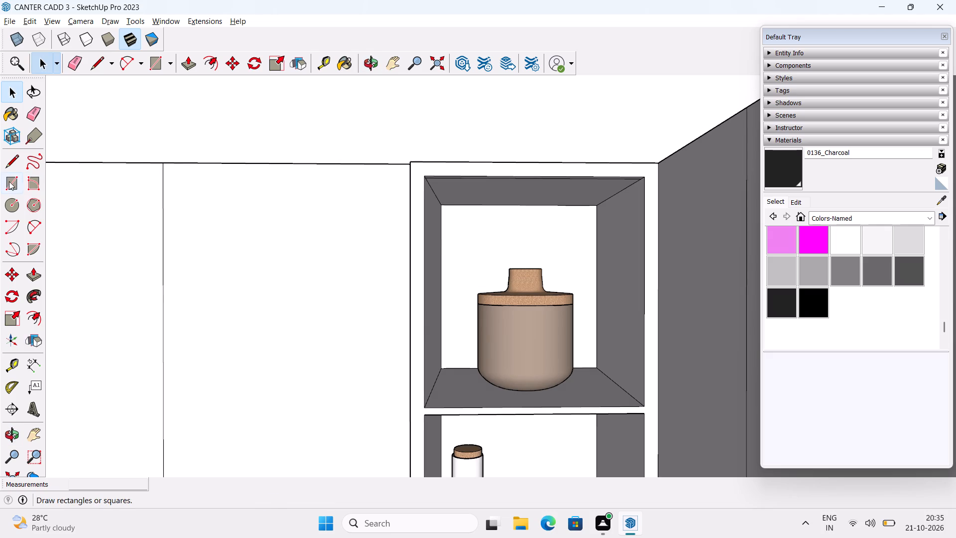
left_click_drag(9, 181, 22, 186)
middle_click_drag(442, 240, 414, 193)
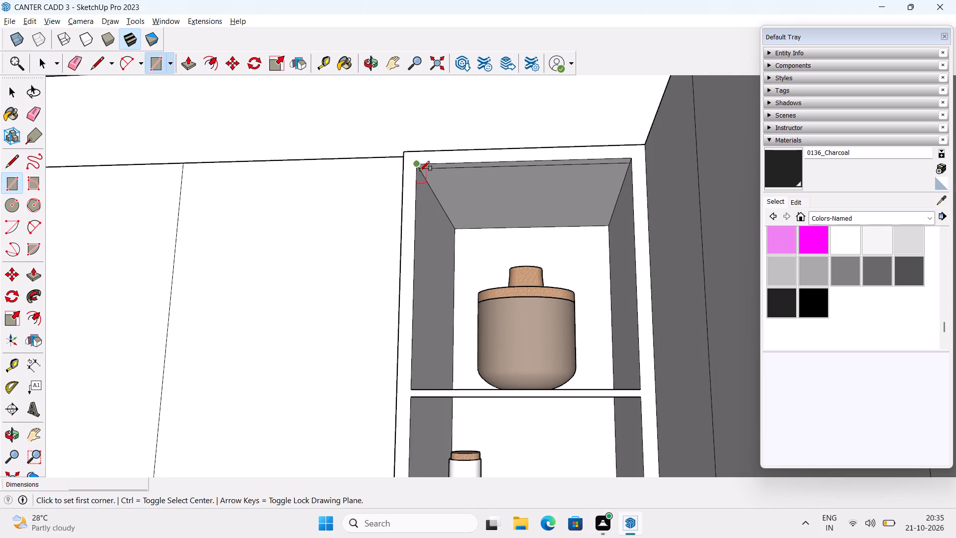
scroll(420, 171, "up", 6)
left_click(420, 171)
scroll(585, 344, "down", 3)
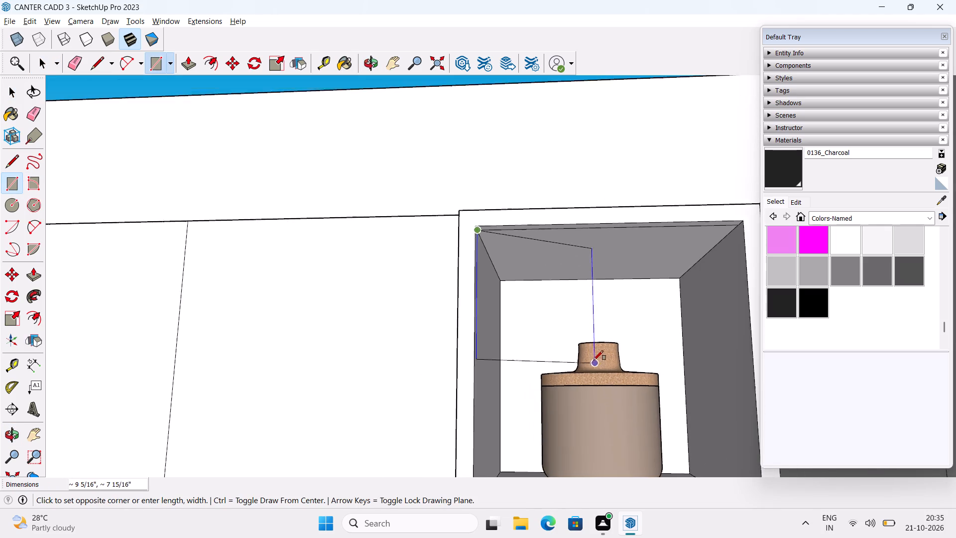
scroll(594, 360, "down", 4)
middle_click_drag(627, 389, 650, 386)
middle_click_drag(660, 391, 688, 461)
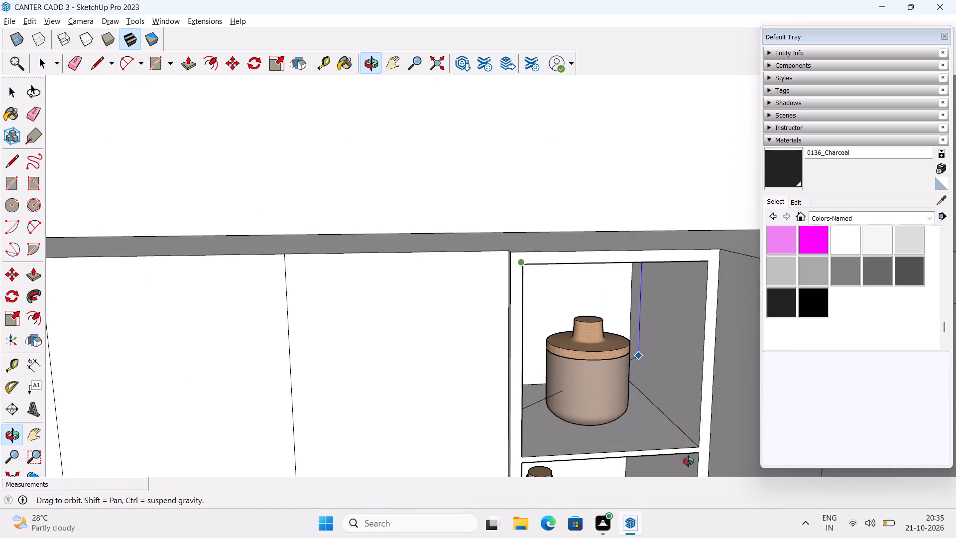
middle_click_drag(688, 461, 688, 456)
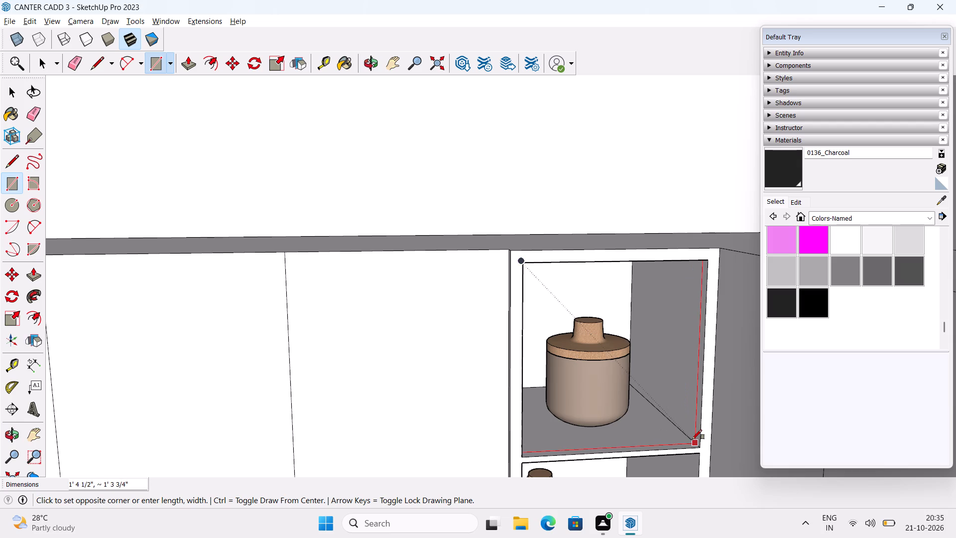
left_click(692, 440)
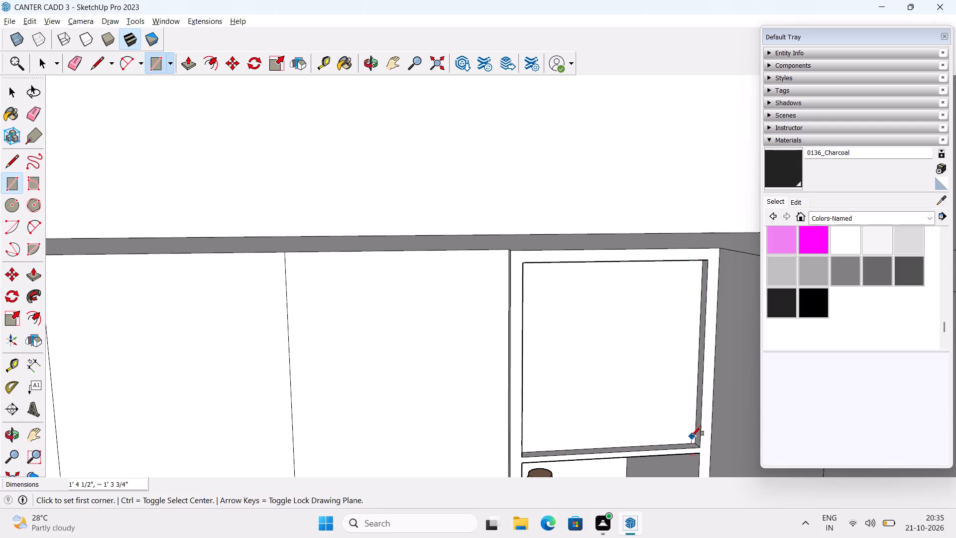
scroll(692, 436, "down", 2)
middle_click_drag(691, 448, 652, 318, "shift")
middle_click_drag(613, 376, 539, 423)
key("space")
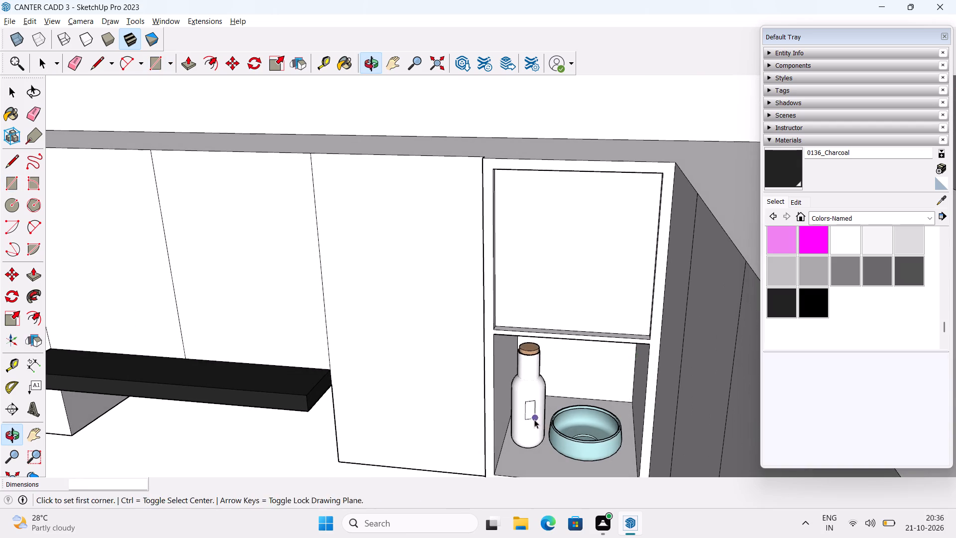
Copy the inset front panel 1' 5 1/2" down into the compartment holding the bottle and bowl.
middle_click_drag(533, 406, 535, 377, "shift")
scroll(530, 327, "up", 4)
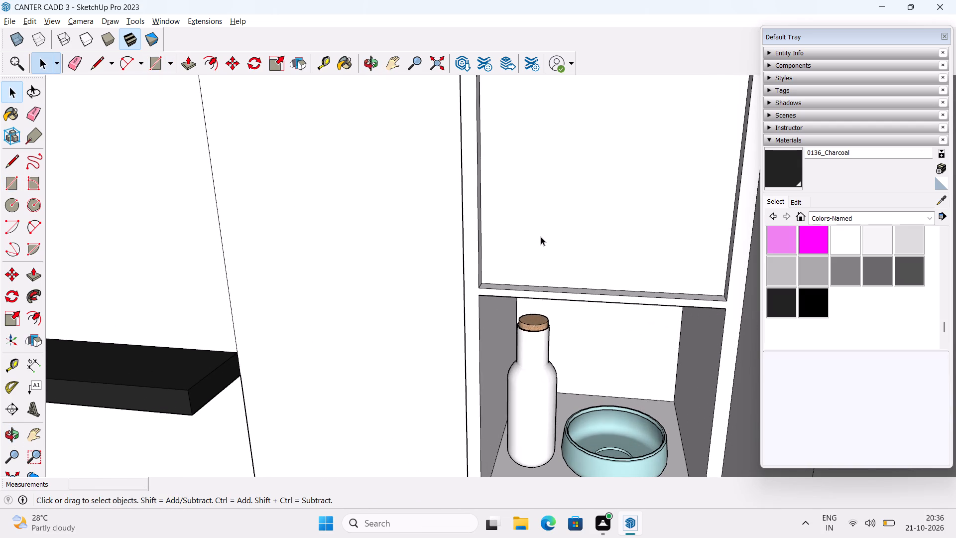
left_click(541, 237)
middle_click_drag(559, 323, 557, 275)
key("m")
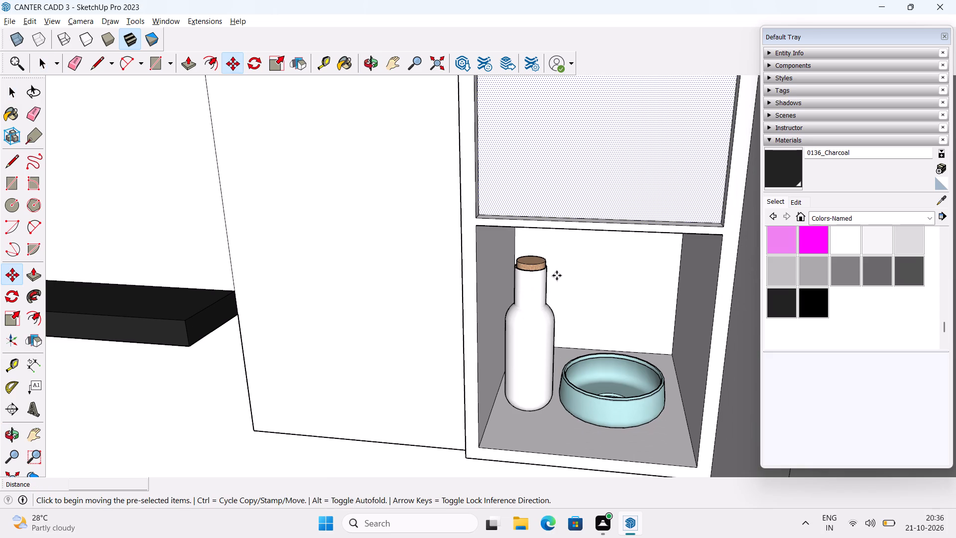
left_click(483, 212)
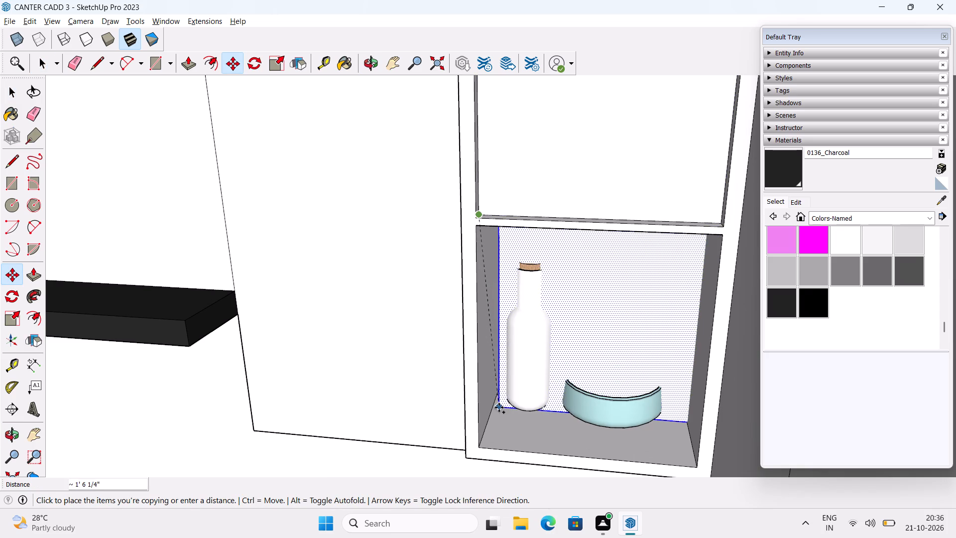
middle_click_drag(499, 407, 516, 364)
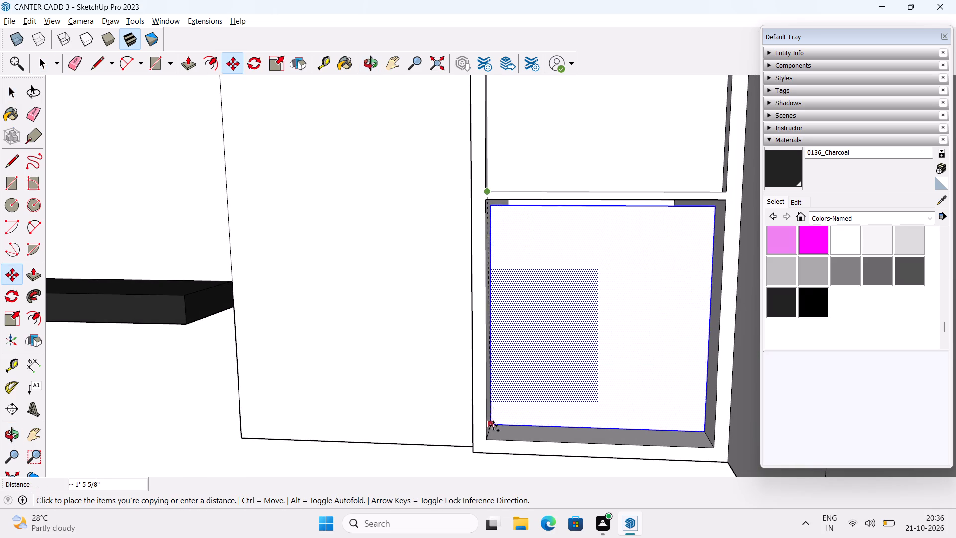
scroll(493, 428, "up", 6)
middle_click_drag(493, 428, 436, 464)
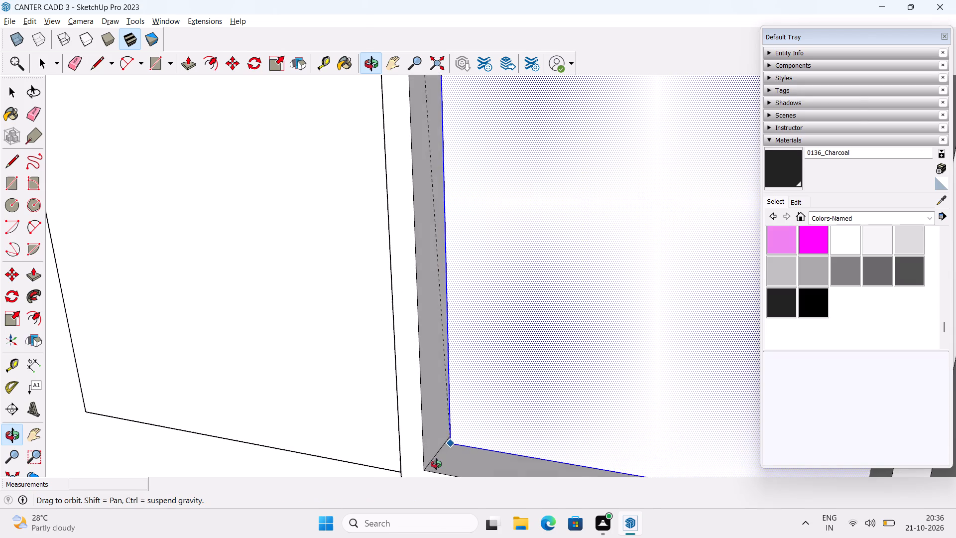
middle_click_drag(436, 464, 436, 464)
middle_click_drag(435, 463, 450, 394)
left_click(450, 386)
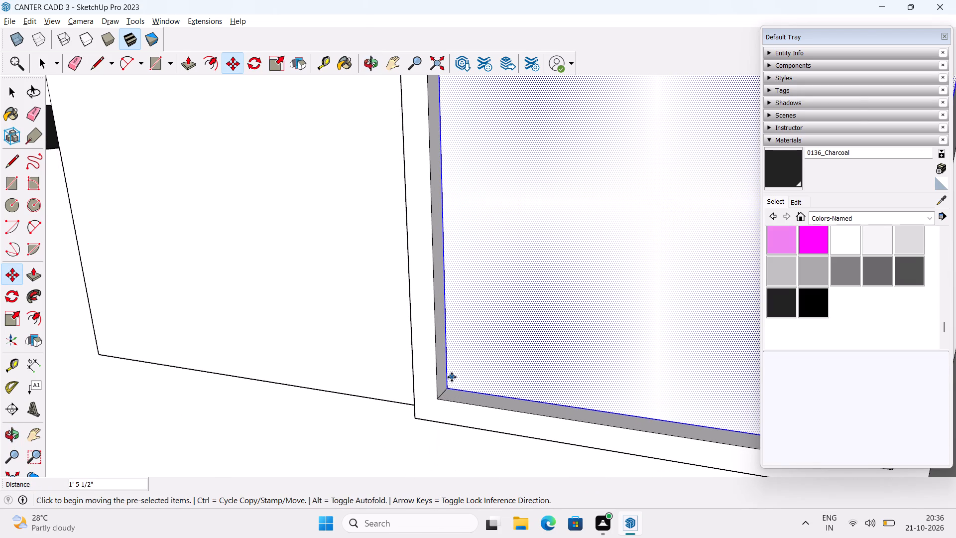
Remove the copied inset panel from the compartment holding the bottle and bowl by undoing back past its copy.
scroll(452, 377, "down", 8)
middle_click_drag(454, 373, 597, 300)
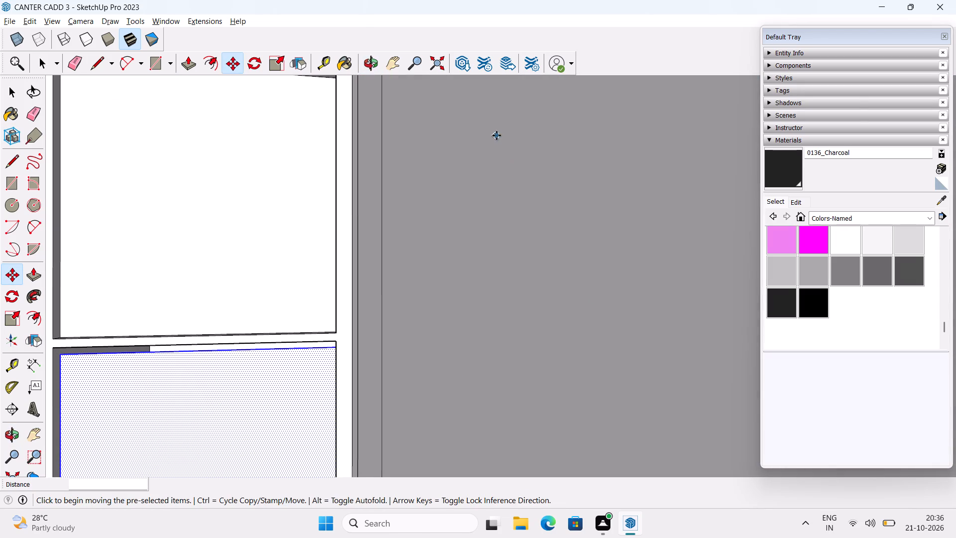
key("space")
left_click(443, 62)
middle_click_drag(472, 265, 454, 264)
scroll(735, 183, "up", 8)
scroll(596, 240, "up", 10)
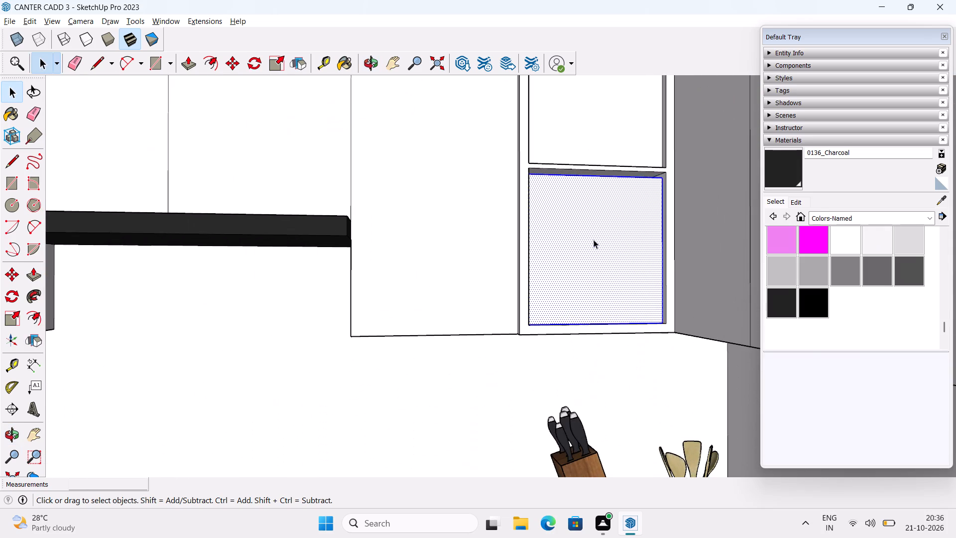
middle_click_drag(594, 240, 580, 306)
left_click(588, 240)
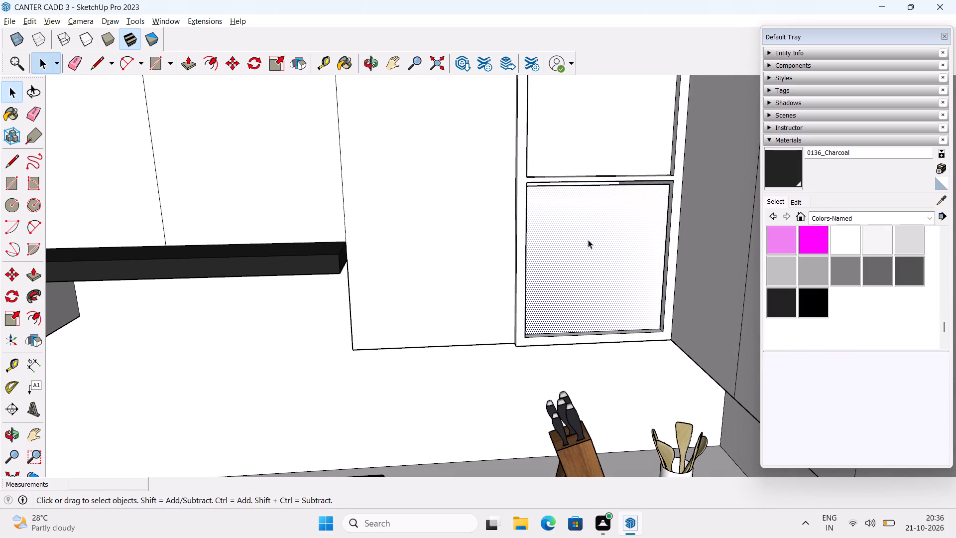
key("Delete")
middle_click_drag(593, 242, 500, 181)
scroll(506, 185, "up", 4)
key("ctrl+z")
key("ctrl+z")
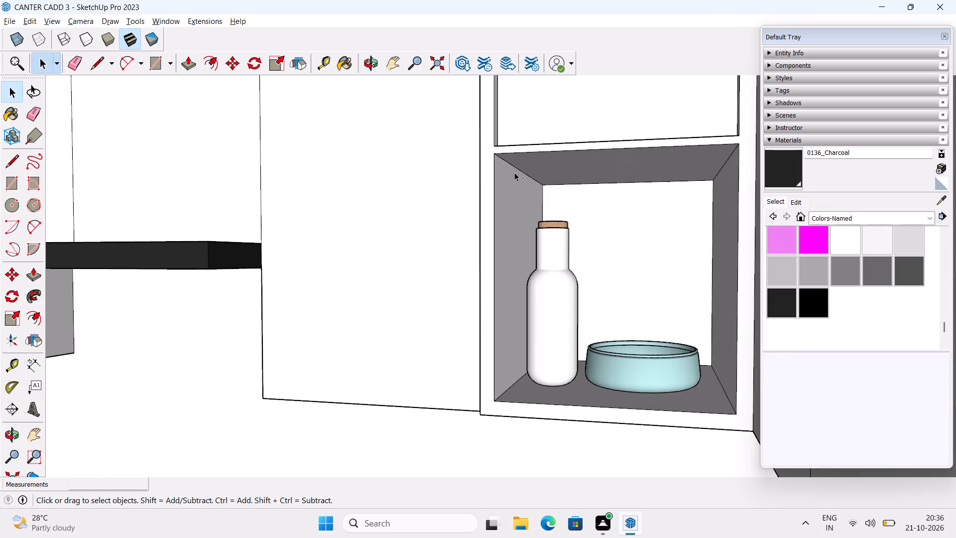
Copy the top front edge of the compartment holding the bottle and bowl 1" inward along its ceiling.
middle_click_drag(537, 211, 605, 324)
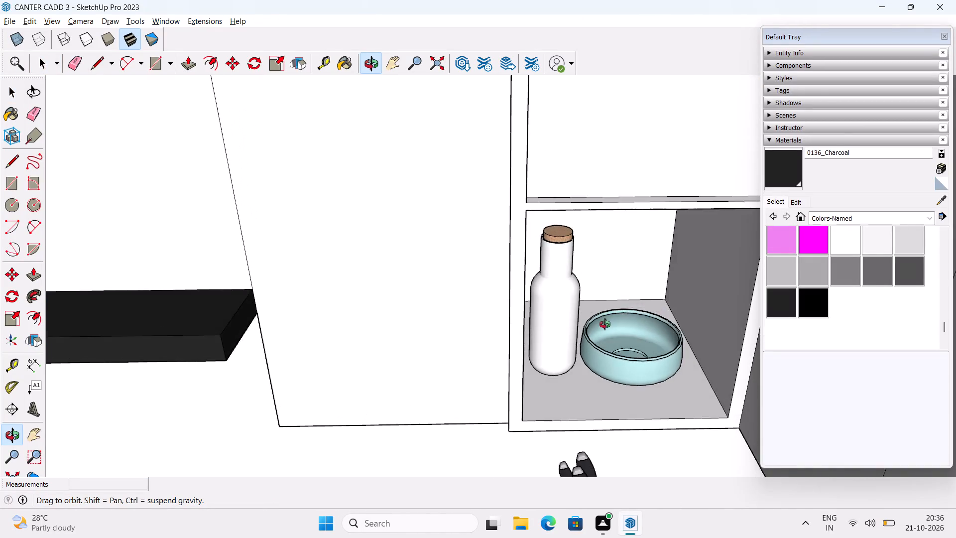
middle_click_drag(605, 324, 603, 144)
scroll(589, 157, "up", 4)
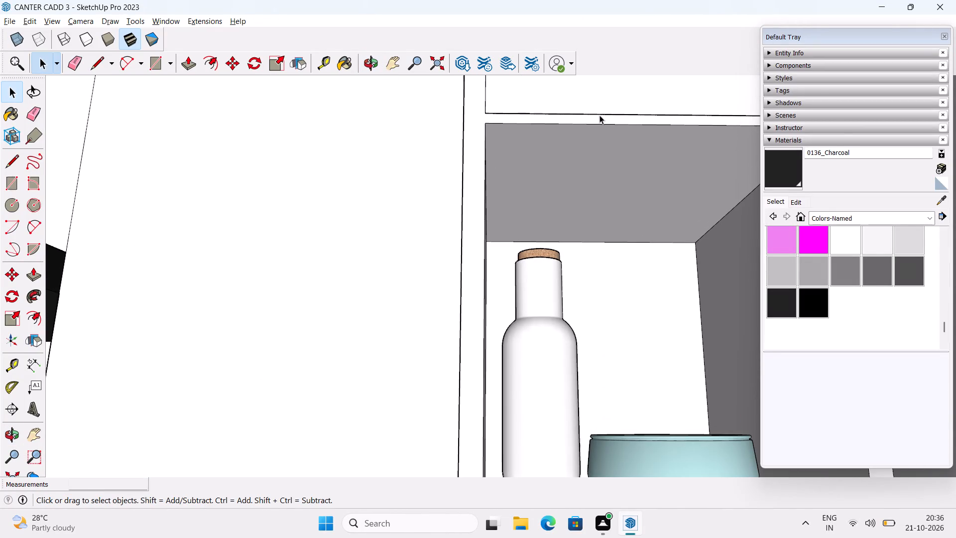
left_click(601, 126)
middle_click_drag(627, 134, 572, 144)
key("m")
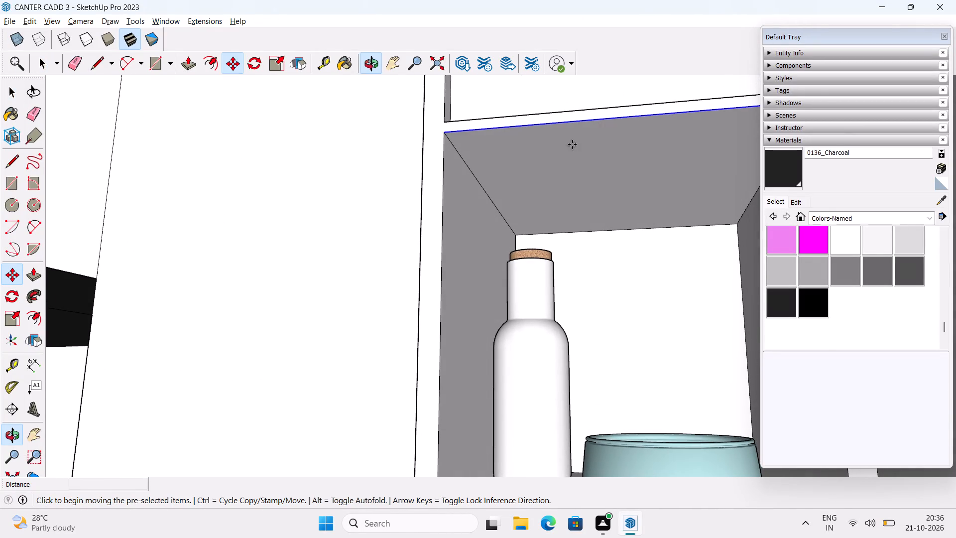
left_click(447, 133)
left_click(452, 139)
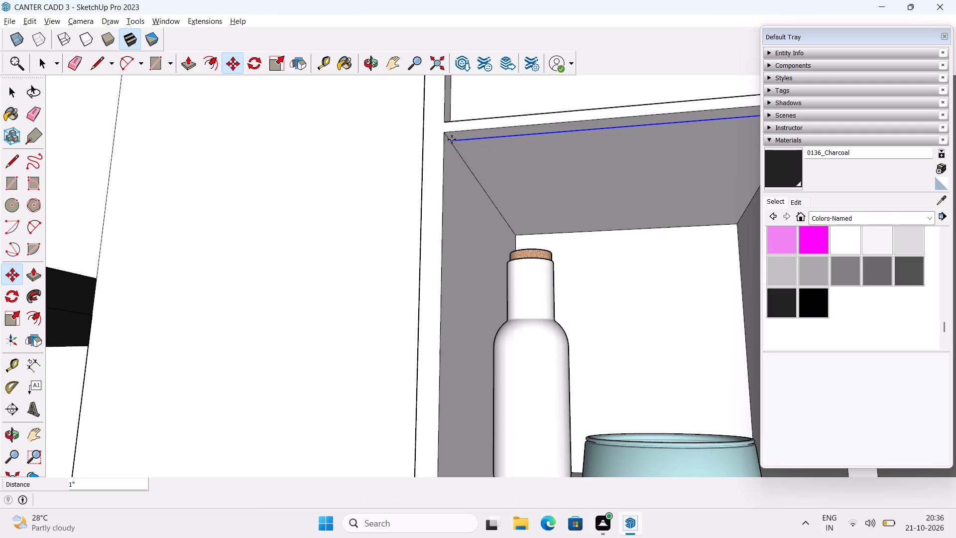
key("space")
Draw a rectangle of about 1' 5" by 1' 3 3/4" across the bottle-and-bowl compartment's opening, starting from the inset top edge.
scroll(452, 139, "down", 7)
middle_click_drag(487, 196, 542, 273)
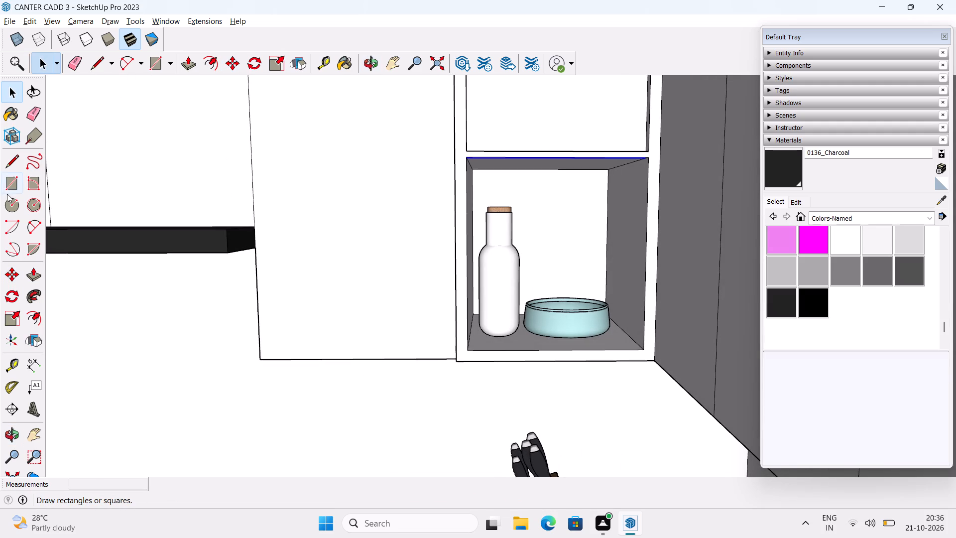
left_click_drag(7, 184, 14, 184)
scroll(533, 163, "up", 3)
scroll(442, 178, "up", 3)
middle_click_drag(447, 174, 429, 142)
scroll(444, 137, "up", 4)
left_click(441, 134)
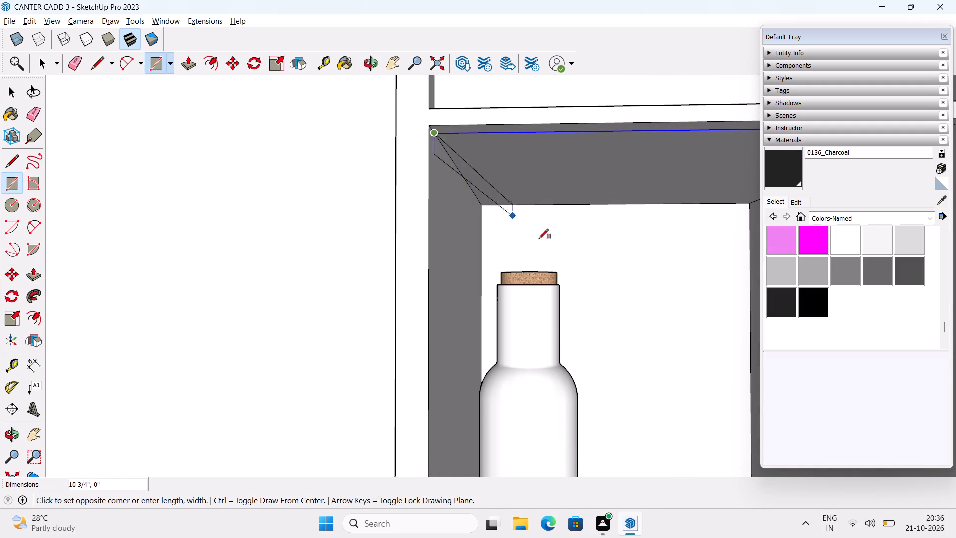
scroll(582, 280, "down", 7)
middle_click_drag(599, 294, 558, 195, "shift")
middle_click_drag(629, 260, 676, 327)
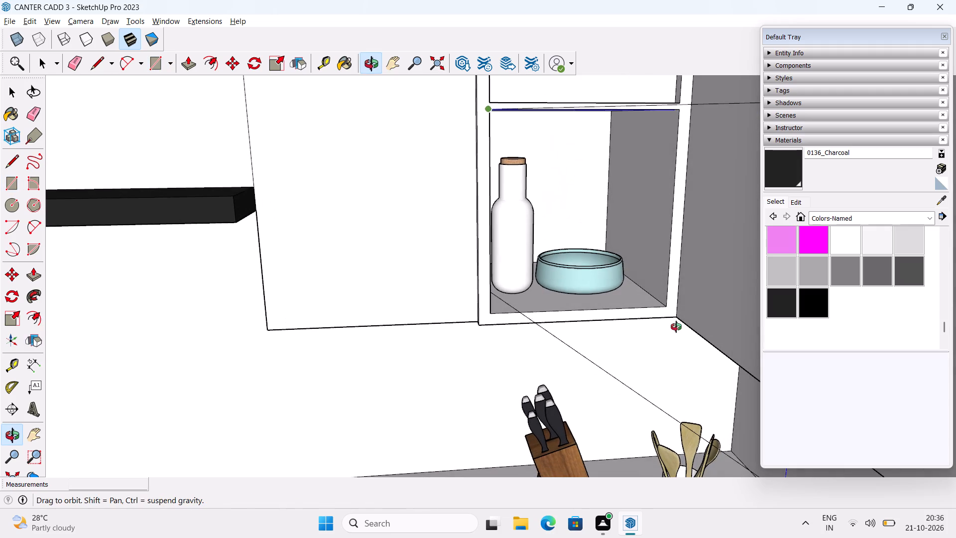
middle_click_drag(676, 327, 675, 318)
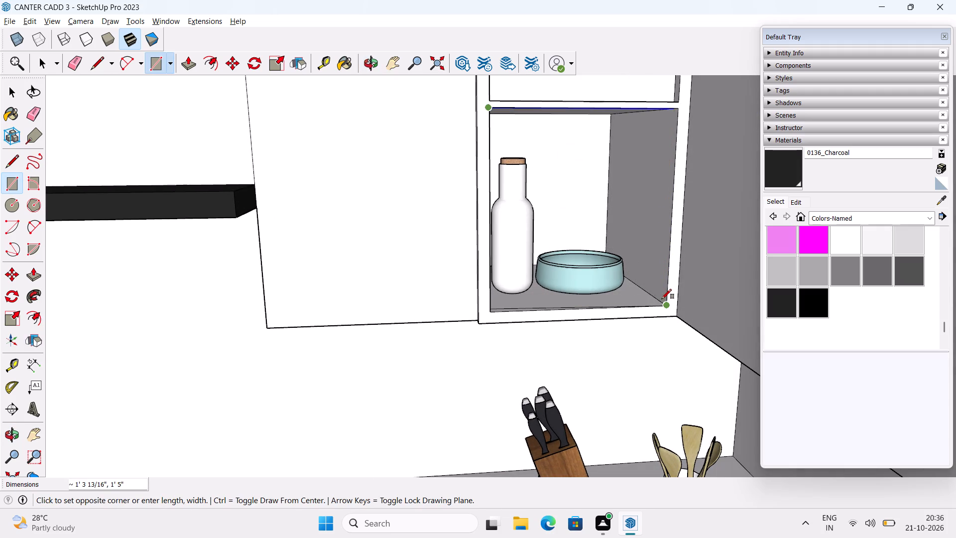
left_click(660, 297)
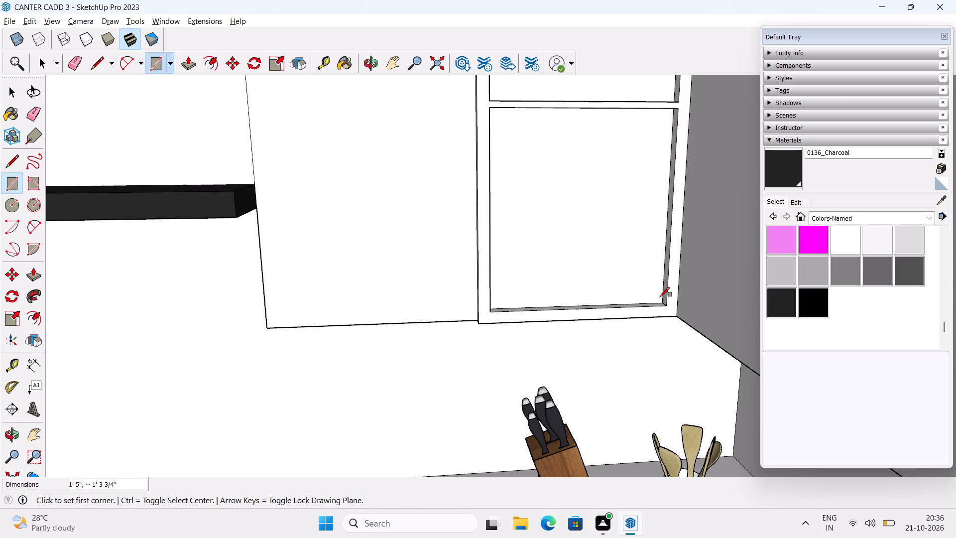
scroll(660, 292, "down", 4)
key("space")
In the wider open shelf unit at the far end of the adjoining wall, copy the cup compartment's top front edge slightly inward along its ceiling.
scroll(651, 277, "down", 7)
middle_click_drag(643, 252, 418, 305, "shift")
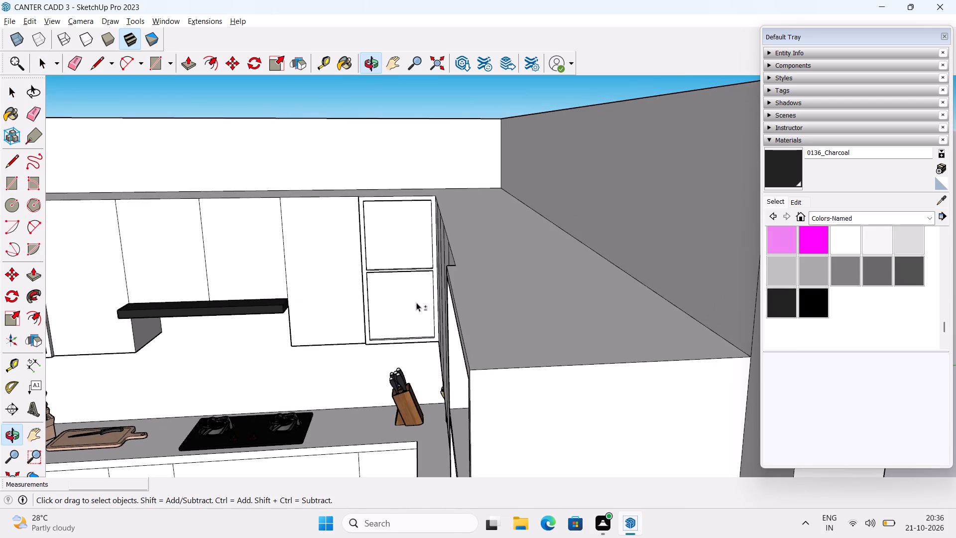
middle_click_drag(452, 299, 559, 276)
scroll(560, 299, "down", 3)
middle_click_drag(542, 328, 572, 270)
middle_click_drag(529, 301, 614, 305)
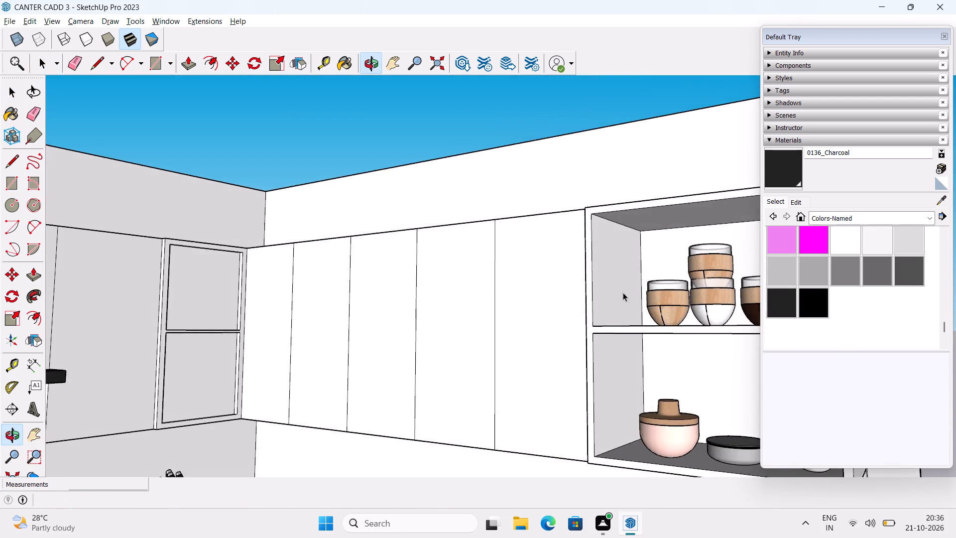
middle_click_drag(624, 259, 387, 325, "shift")
middle_click_drag(413, 338, 495, 284)
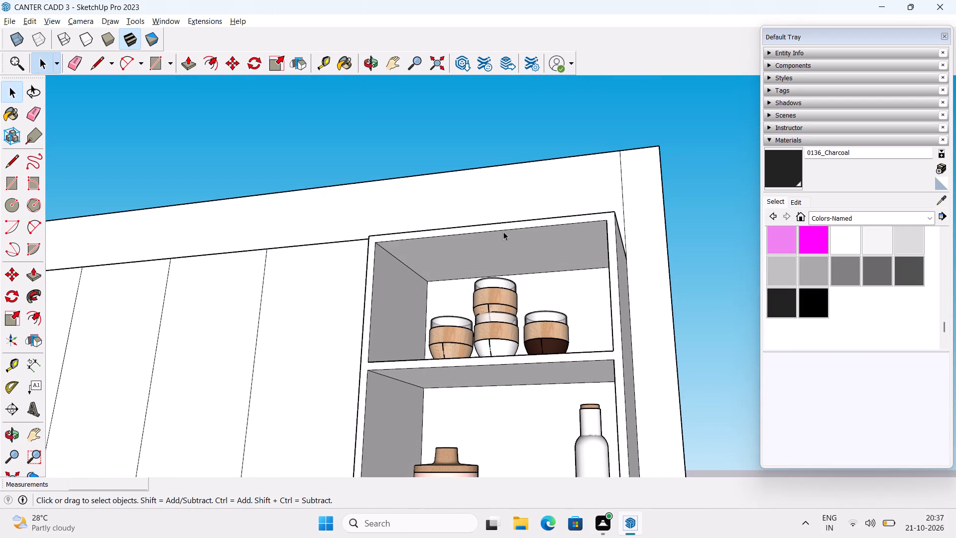
left_click(506, 230)
key("m")
scroll(461, 249, "up", 2, "ctrl")
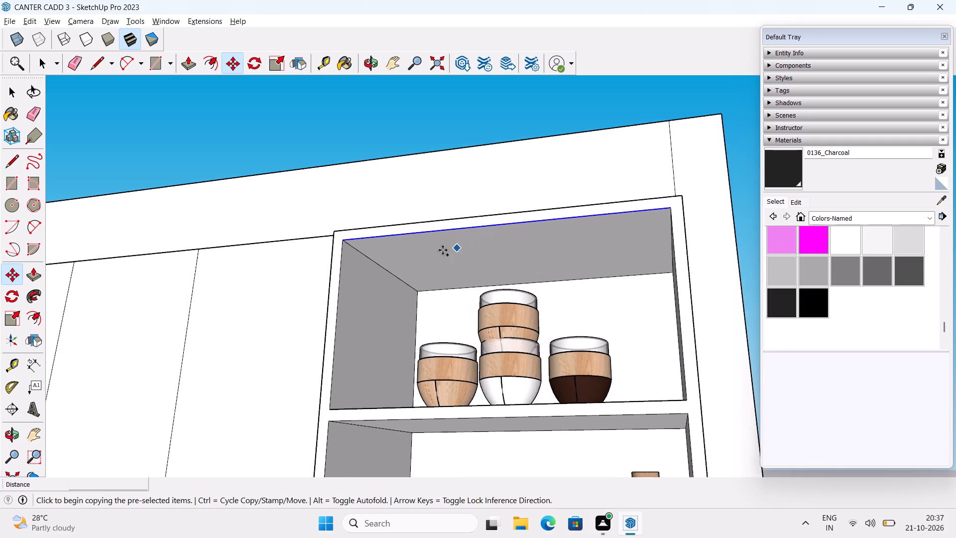
scroll(443, 250, "up", 3, "ctrl")
left_click(330, 239)
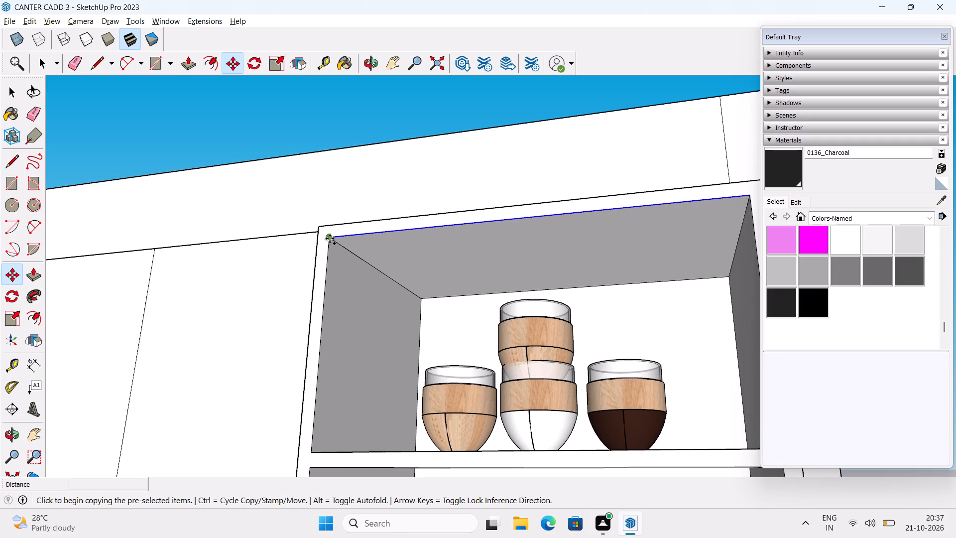
left_click(337, 244)
key("space")
Copy the top front edge of the lower compartment, holding the pink jar and bottle, slightly inward along its ceiling.
scroll(338, 244, "down", 4)
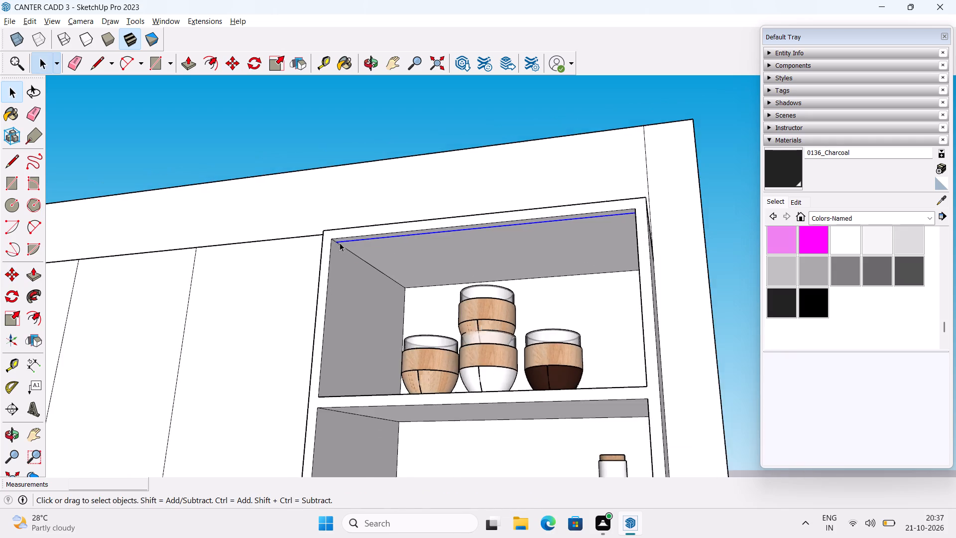
scroll(340, 243, "down", 3)
middle_click_drag(364, 277, 384, 203)
left_click(397, 264)
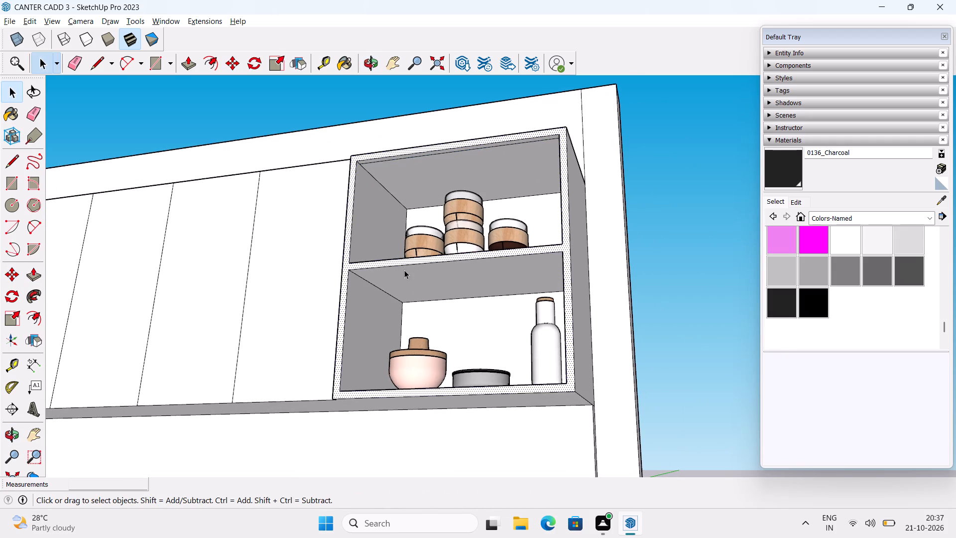
scroll(404, 270, "up", 3)
left_click(409, 263)
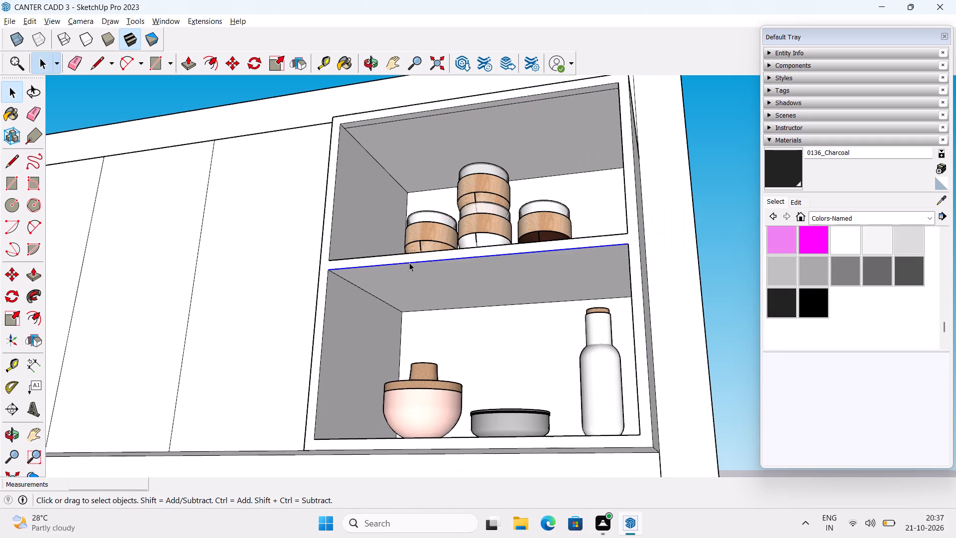
key("m")
scroll(346, 303, "up", 2)
left_click(326, 266)
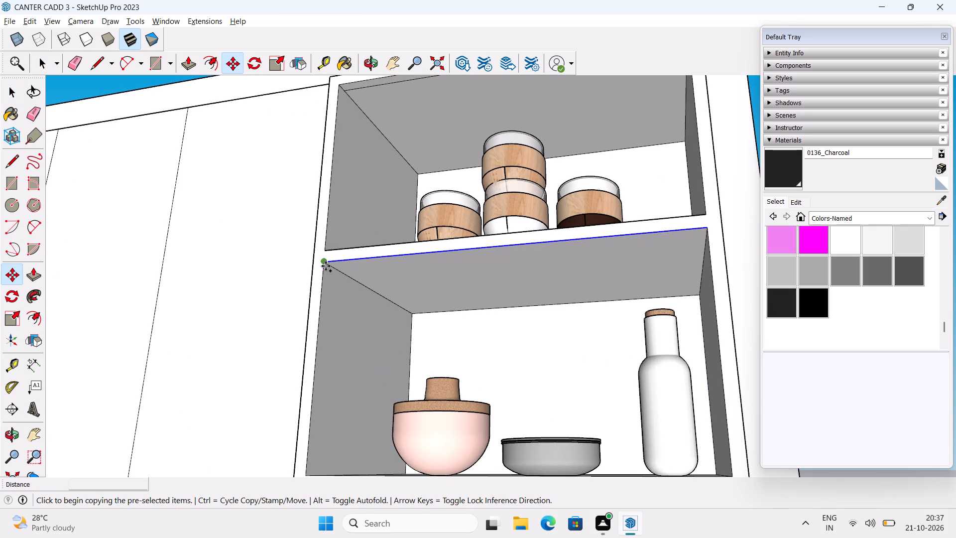
left_click(331, 270)
key("space")
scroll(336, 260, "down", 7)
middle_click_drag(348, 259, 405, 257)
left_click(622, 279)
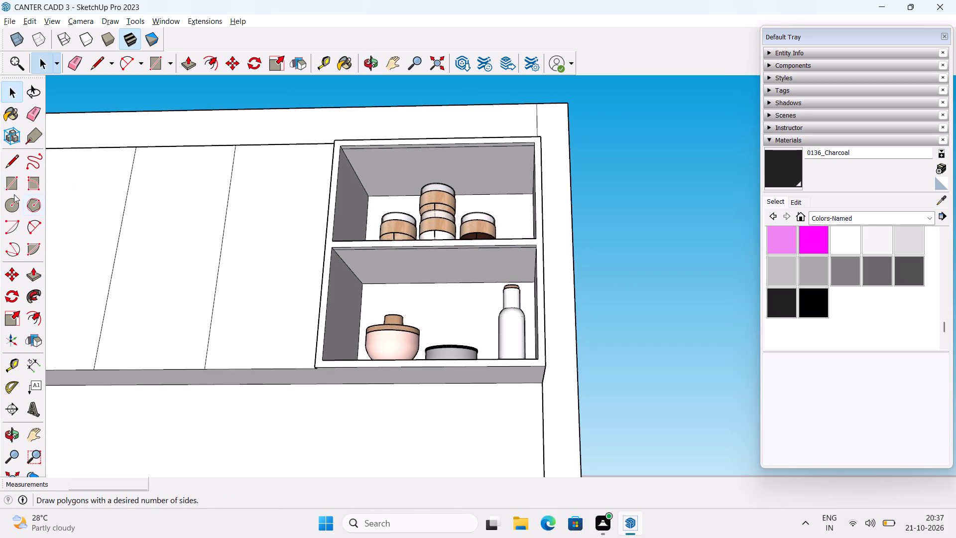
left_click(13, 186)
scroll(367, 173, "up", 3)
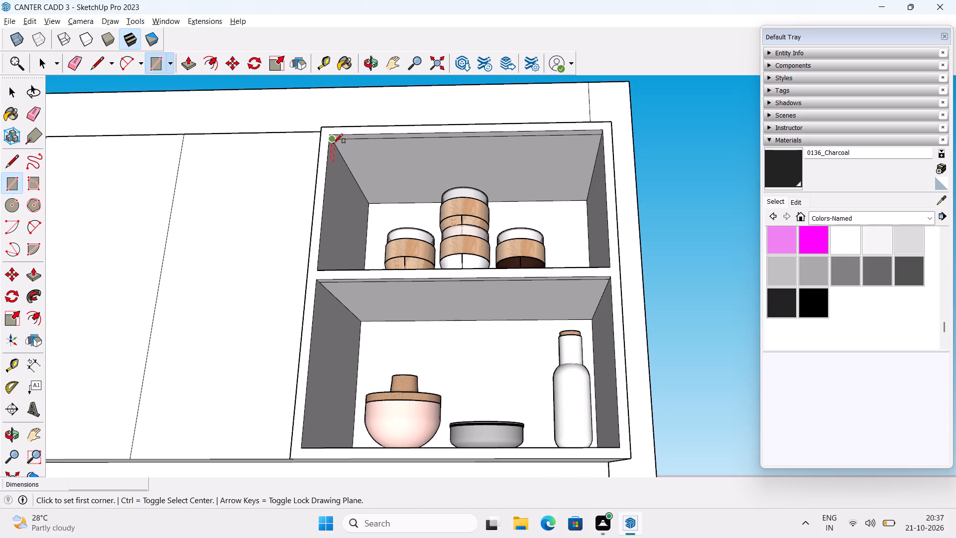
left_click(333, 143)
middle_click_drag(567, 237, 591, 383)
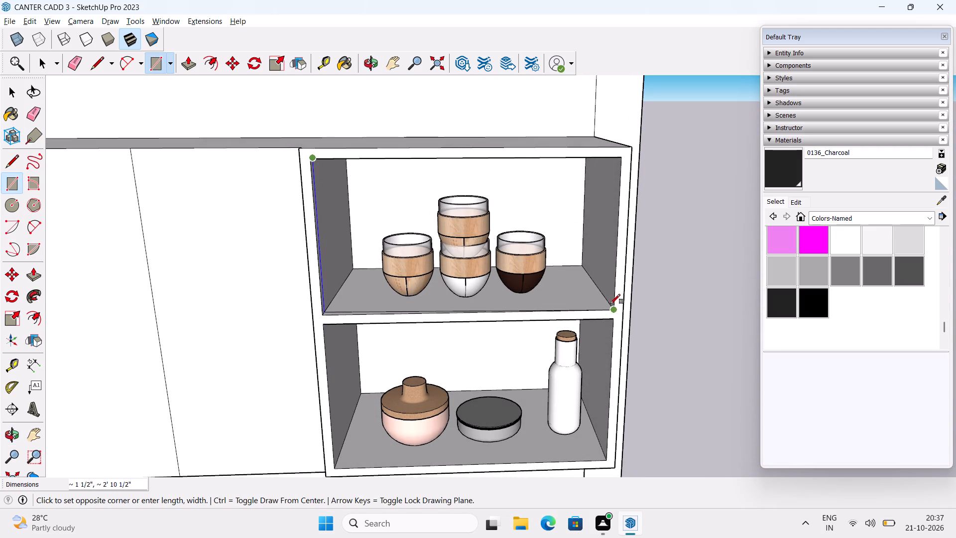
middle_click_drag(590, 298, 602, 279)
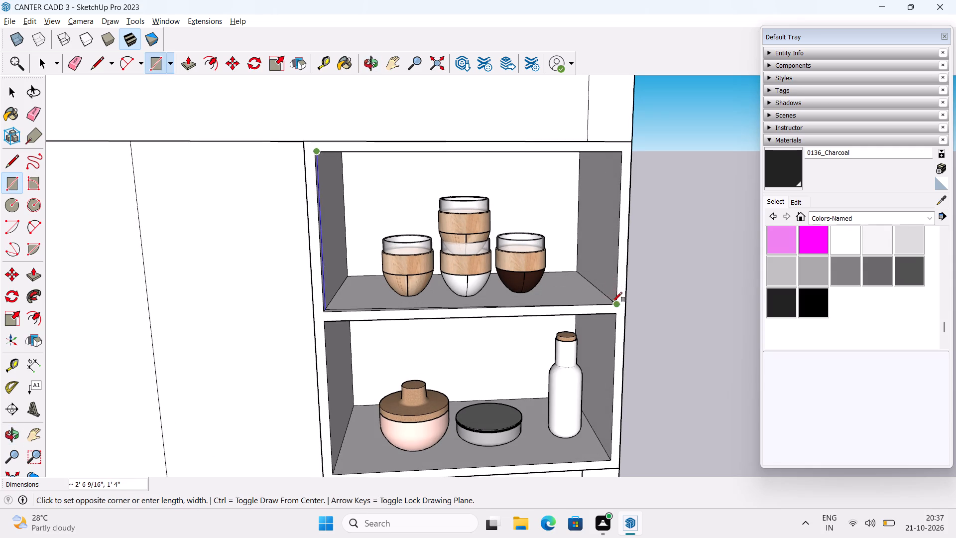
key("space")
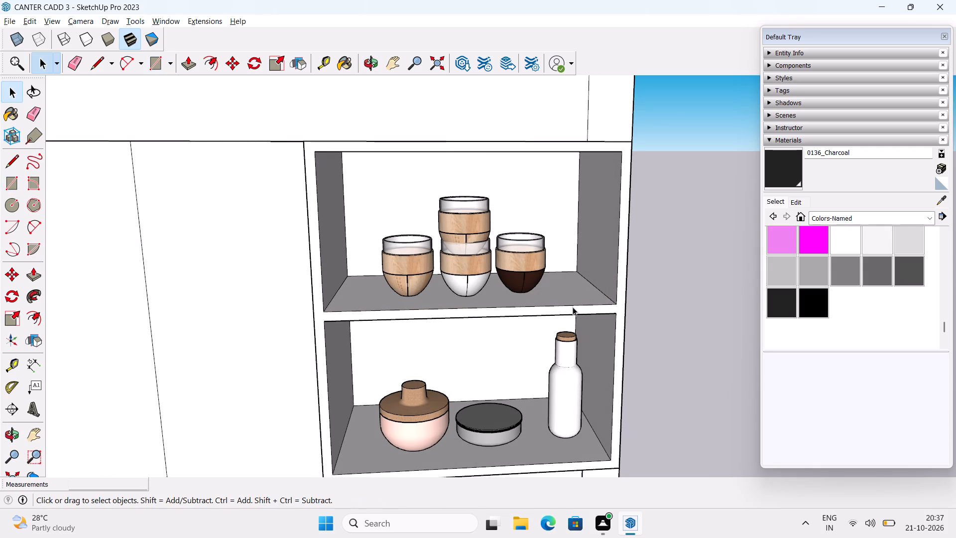
Copy the bottom front edge of the upper cup compartment 1" inward along its shelf surface.
left_click(573, 303)
scroll(572, 308, "up", 4)
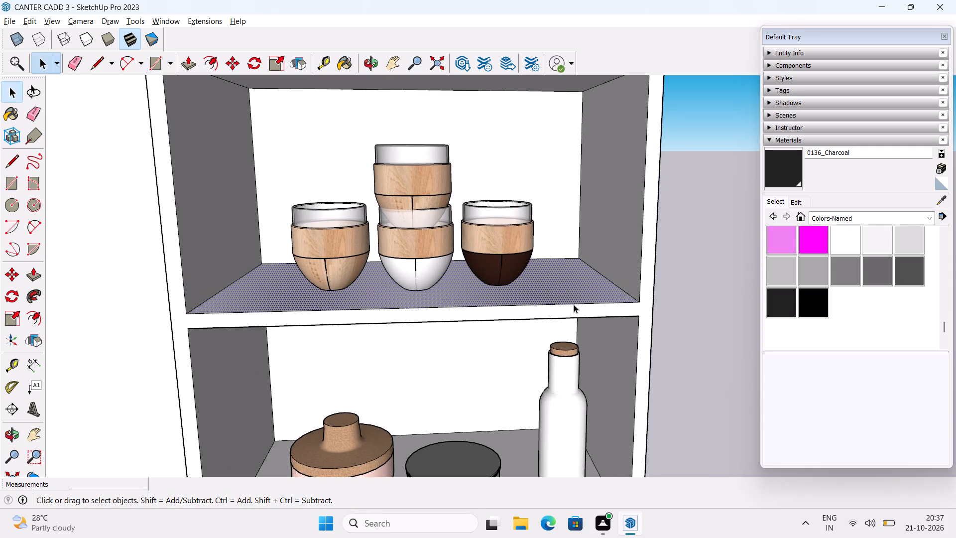
left_click(574, 304)
middle_click_drag(576, 303, 563, 327)
key("m")
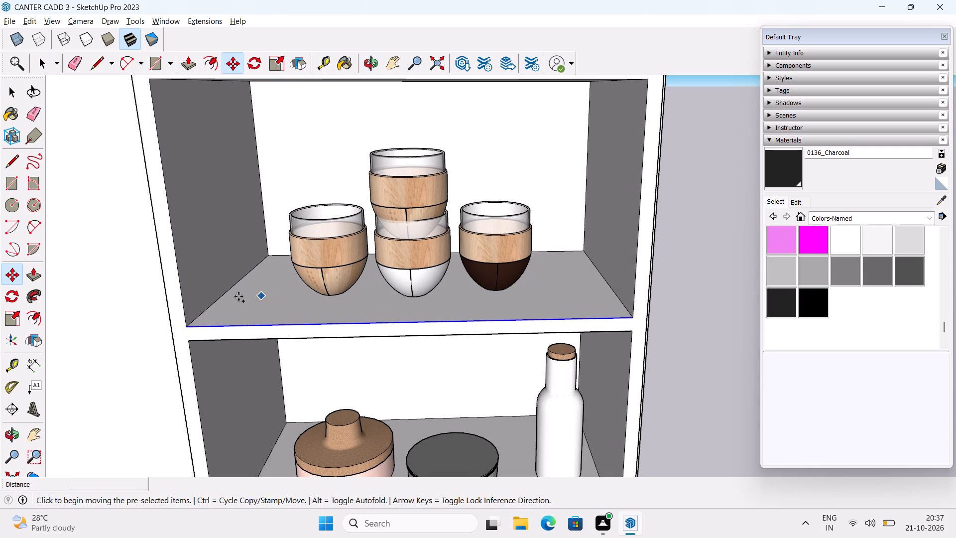
left_click(187, 325)
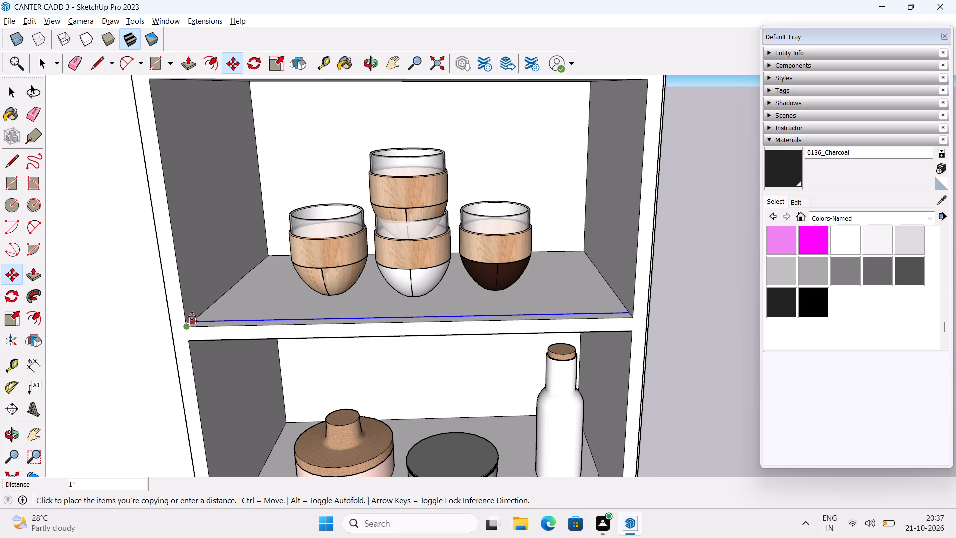
left_click(192, 316)
key("space")
Copy the bottom front edge of the lower jar-and-bottle compartment 1" inward along its shelf surface.
scroll(211, 318, "down", 3)
middle_click_drag(219, 322, 246, 232)
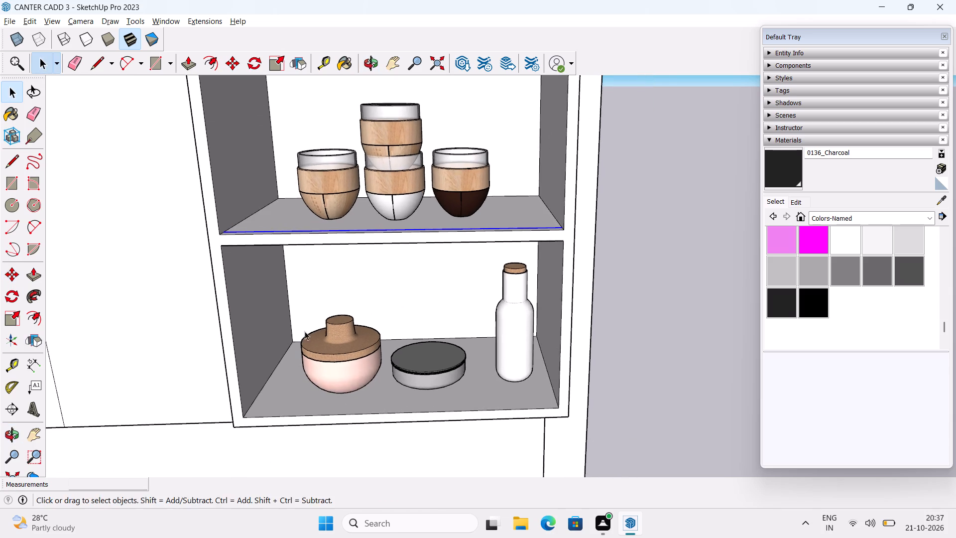
middle_click_drag(305, 331, 317, 286)
middle_click_drag(323, 326, 330, 209)
middle_click_drag(338, 195, 326, 254, "shift")
middle_click_drag(329, 254, 337, 248)
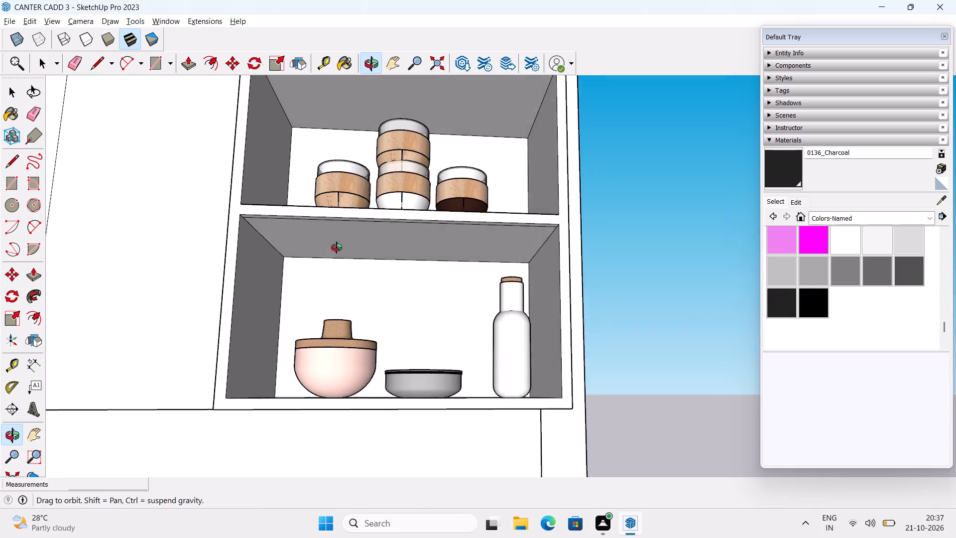
middle_click_drag(337, 248, 346, 196)
scroll(352, 179, "down", 2)
middle_click_drag(367, 224, 352, 409)
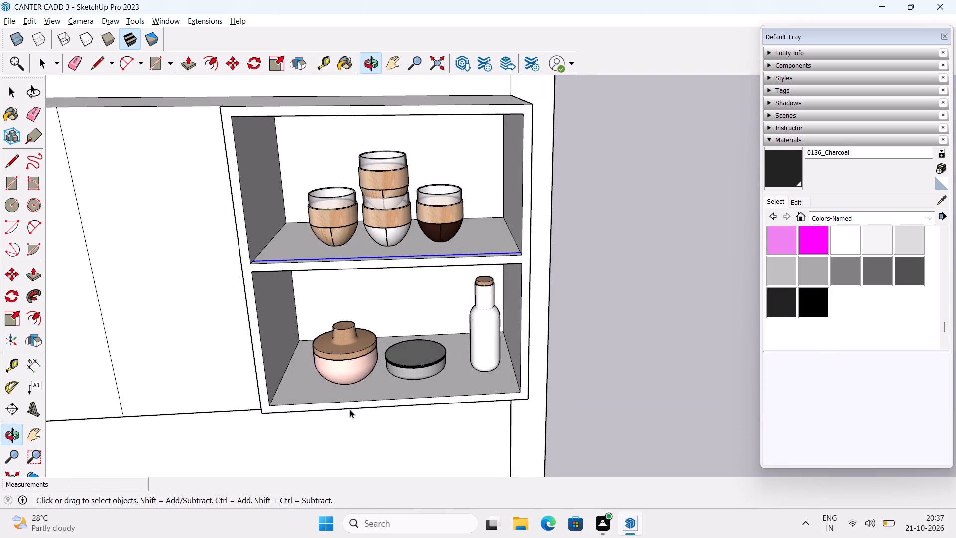
middle_click_drag(349, 406, 357, 374, "shift")
scroll(359, 367, "up", 3)
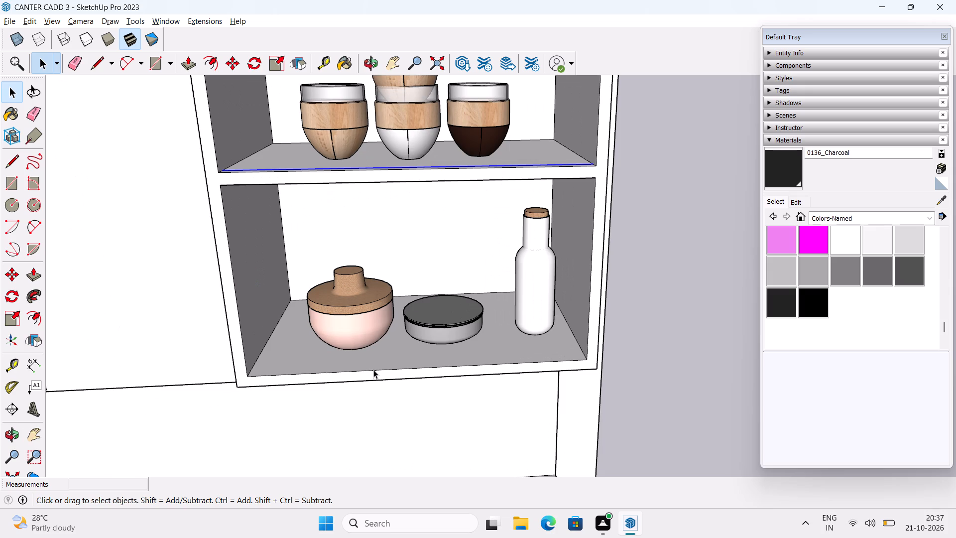
left_click(373, 370)
key("m")
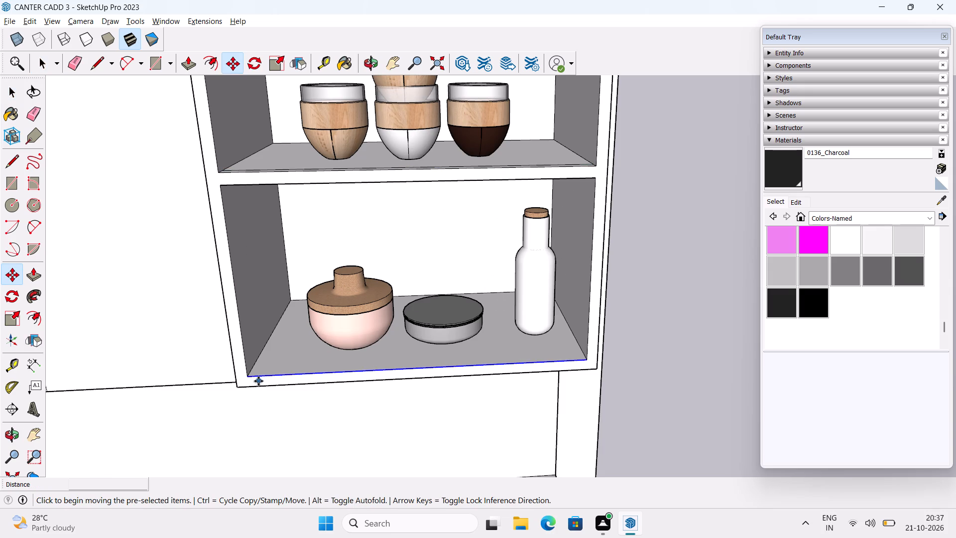
left_click(248, 378)
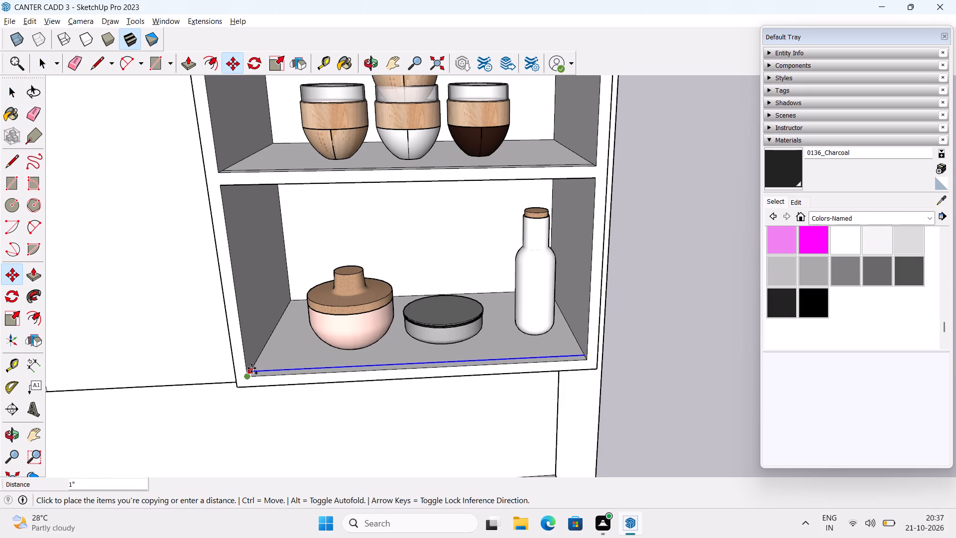
left_click(251, 368)
key("space")
Draw a rectangle about 2' 6 9/16" wide across the upper cup compartment's opening, between the inset ceiling and shelf edges.
scroll(251, 368, "down", 3)
middle_click_drag(252, 367, 262, 416)
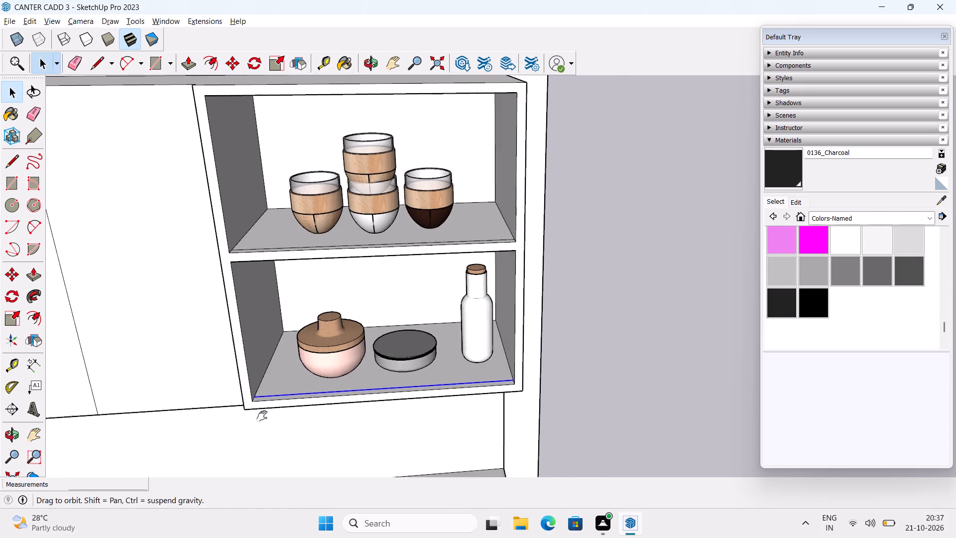
middle_click_drag(262, 416, 262, 422)
left_click(7, 182)
middle_click_drag(181, 189, 207, 156)
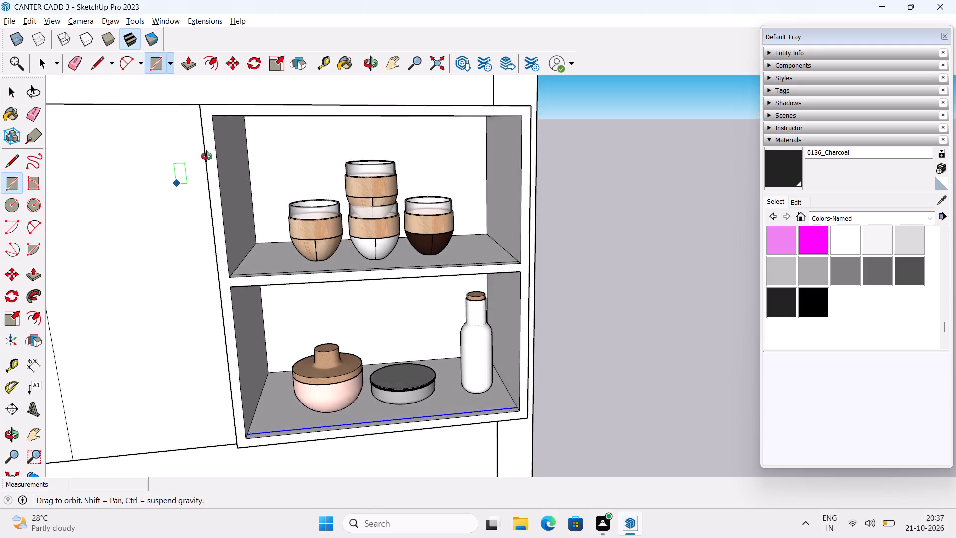
middle_click_drag(207, 156, 183, 93)
scroll(262, 132, "up", 5)
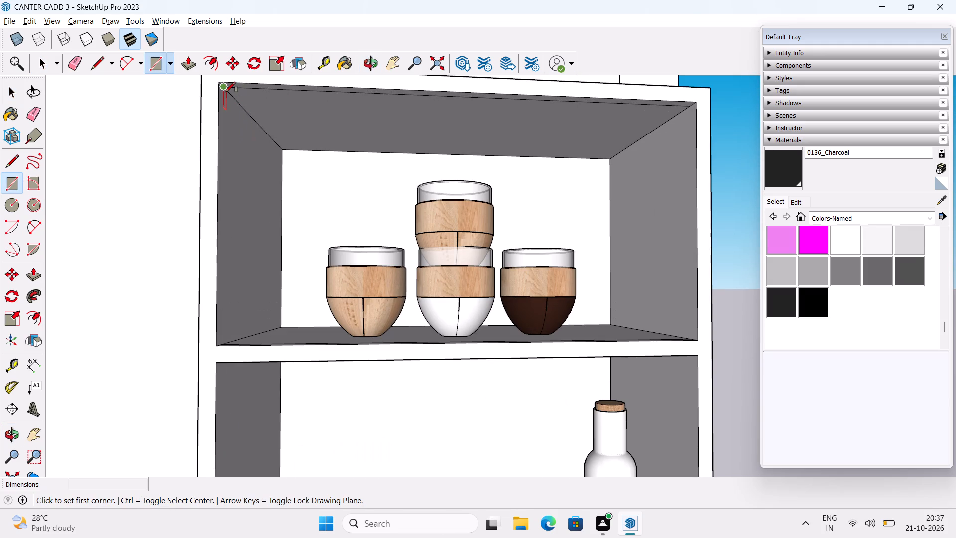
left_click(226, 92)
scroll(620, 308, "down", 2)
middle_click_drag(622, 320, 651, 415)
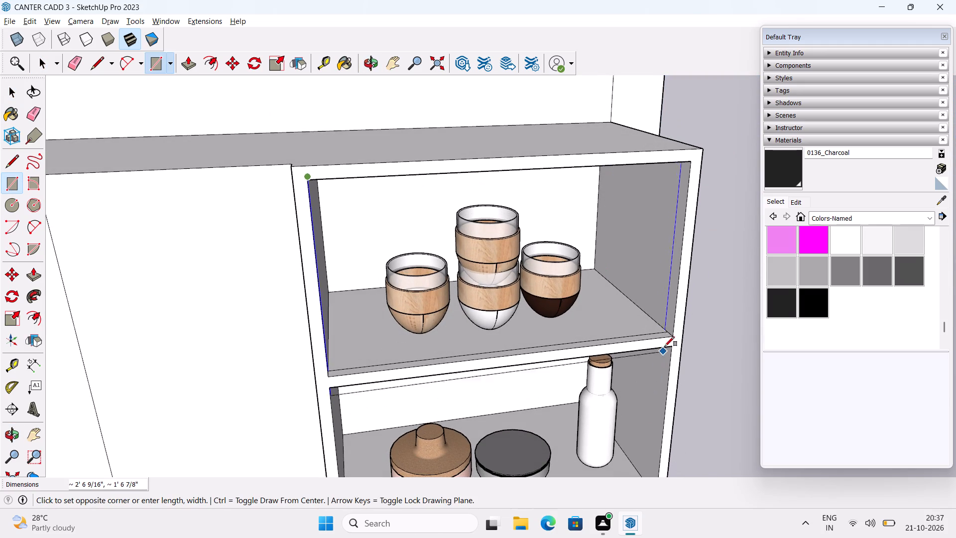
left_click(667, 330)
Draw a rectangle of about 2' 6 9/16" by 1' 5" across the lower jar-and-bottle compartment's opening along its inset edges.
scroll(667, 330, "down", 3)
middle_click_drag(660, 348, 493, 294)
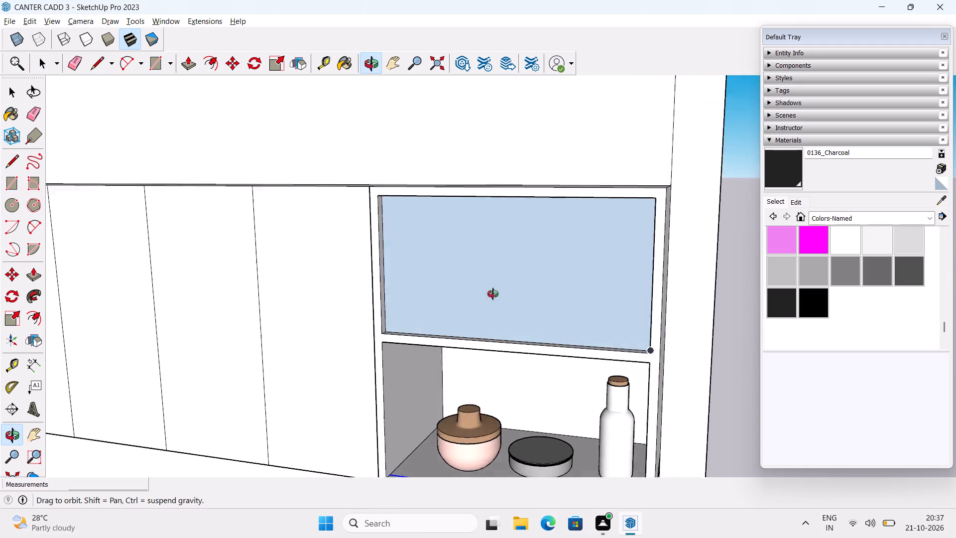
middle_click_drag(493, 294, 458, 328)
scroll(476, 342, "down", 3)
middle_click_drag(477, 354, 522, 250)
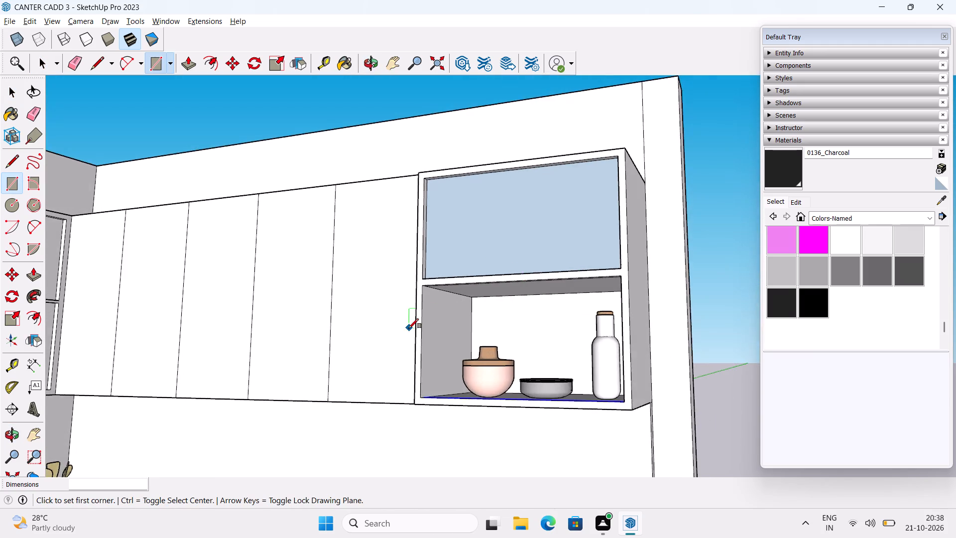
scroll(409, 323, "up", 6)
middle_click_drag(440, 305, 454, 266)
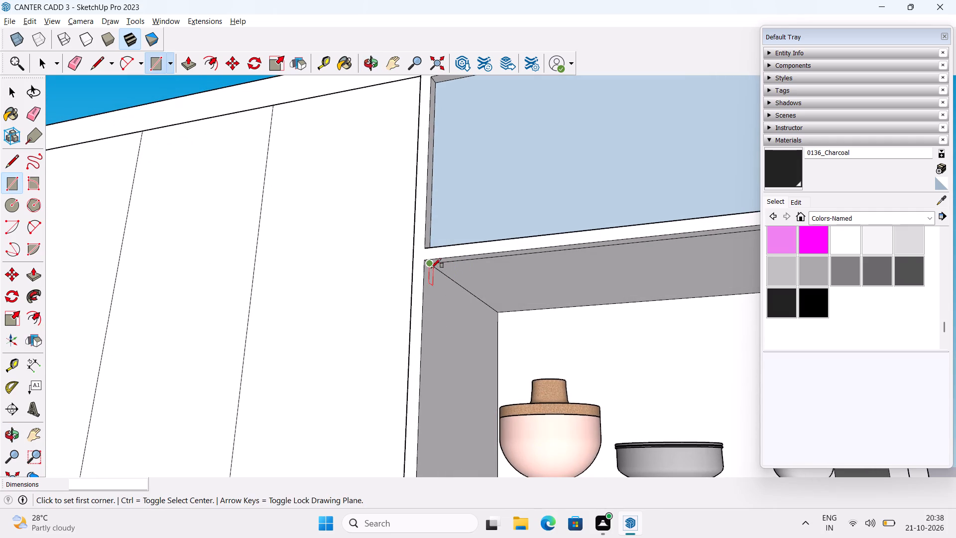
left_click(433, 269)
scroll(550, 367, "down", 6)
middle_click_drag(602, 398, 590, 339)
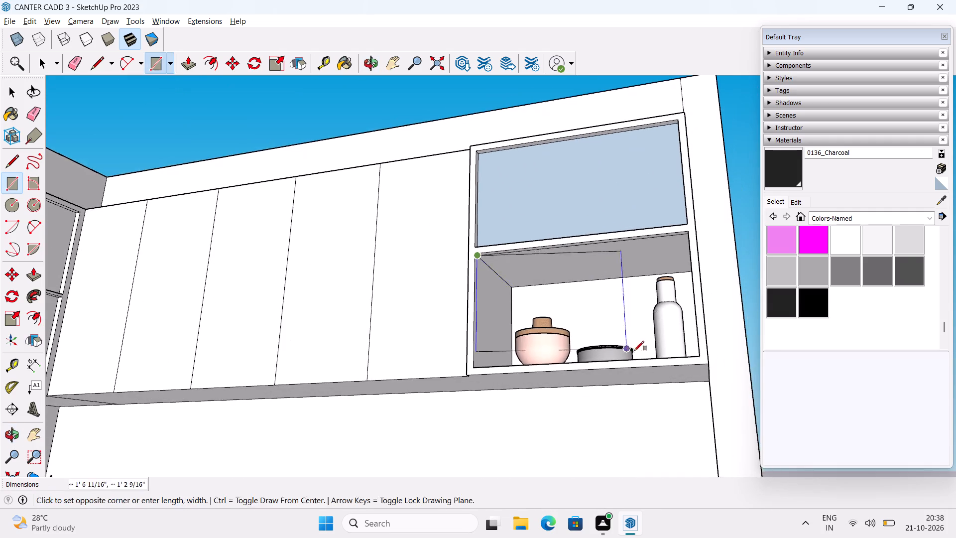
middle_click_drag(635, 351, 736, 481)
scroll(680, 378, "up", 6)
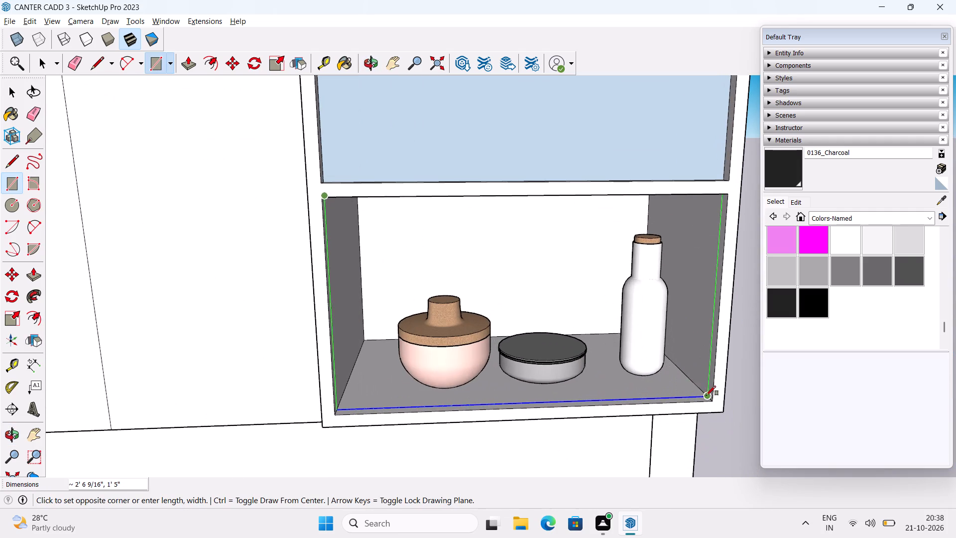
left_click(706, 397)
Reverse the faces of the upper and lower inset panels in the wide end unit so their front sides face outward.
scroll(706, 397, "down", 7)
key("space")
left_click(653, 229)
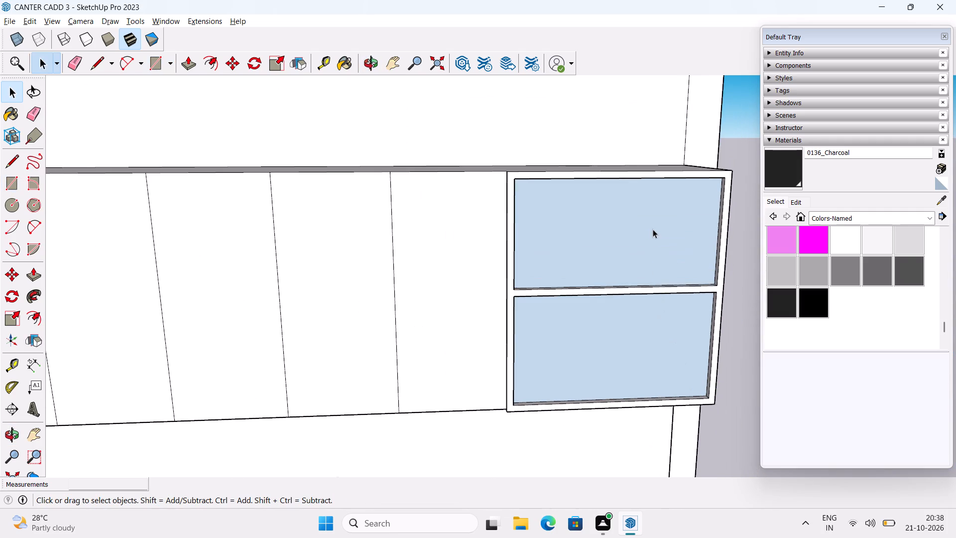
right_click(653, 229)
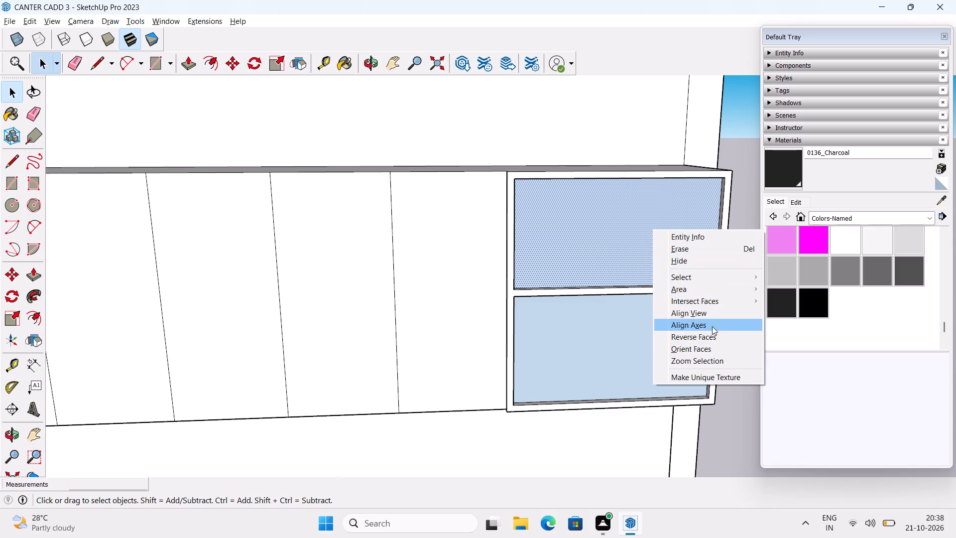
left_click(715, 333)
left_click(645, 357)
right_click(645, 357)
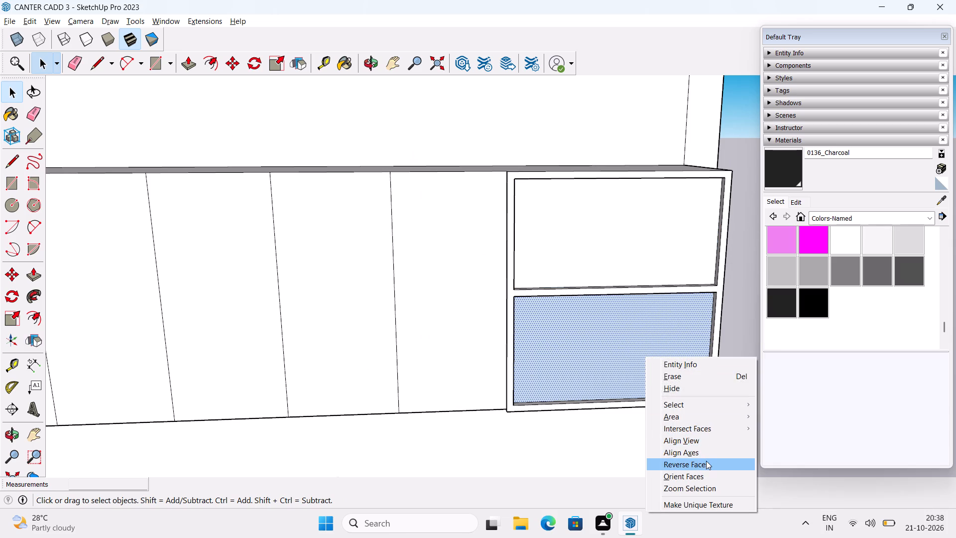
left_click(707, 461)
On the hob wall, draw a 1' 5" by about 1' 3 3/4" rectangle along the inset edges of the open cup compartment beside the tall cabinet.
scroll(703, 422, "down", 6)
middle_click_drag(697, 371, 647, 259, "shift")
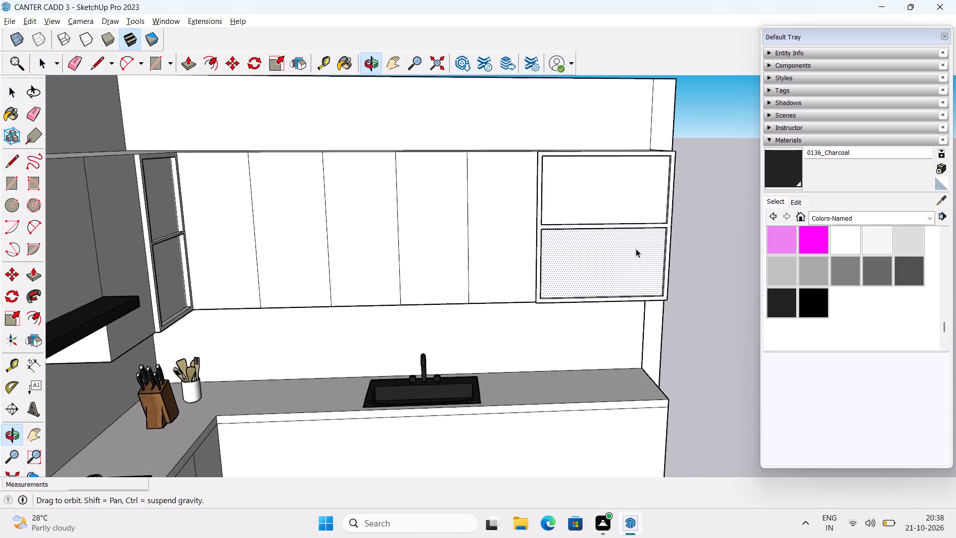
scroll(640, 275, "down", 3)
middle_click_drag(645, 312, 525, 303)
key("Escape")
scroll(527, 287, "down", 2)
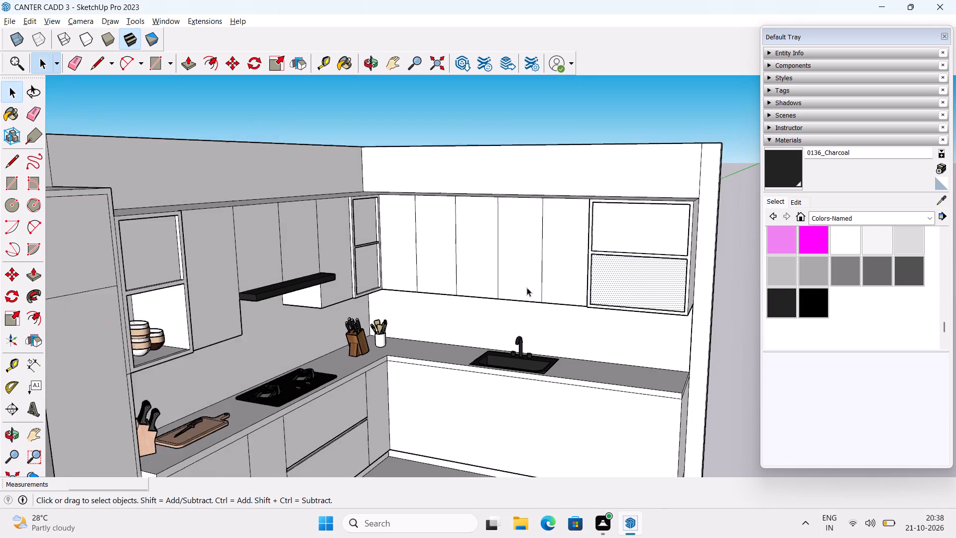
scroll(527, 287, "down", 2)
middle_click_drag(490, 312, 343, 295)
scroll(351, 273, "up", 11)
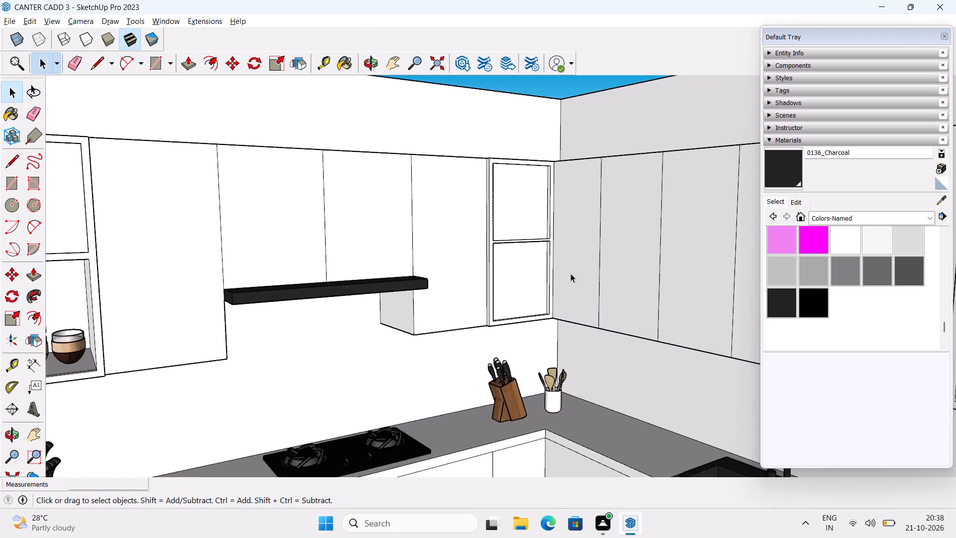
scroll(571, 273, "up", 4)
middle_click_drag(430, 317, 320, 306)
scroll(310, 301, "down", 3)
middle_click_drag(247, 286, 536, 317, "shift")
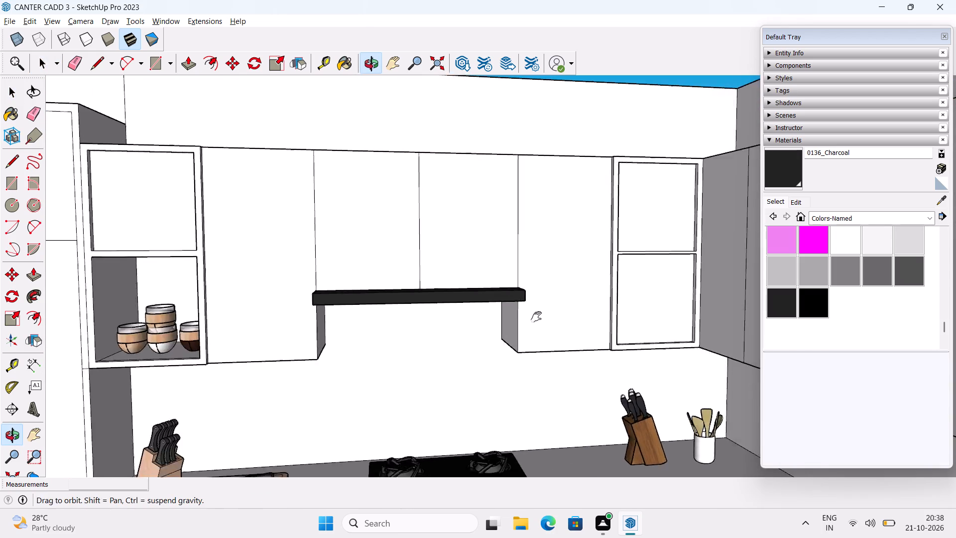
middle_click_drag(536, 317, 559, 320, "shift")
middle_click_drag(234, 308, 265, 404)
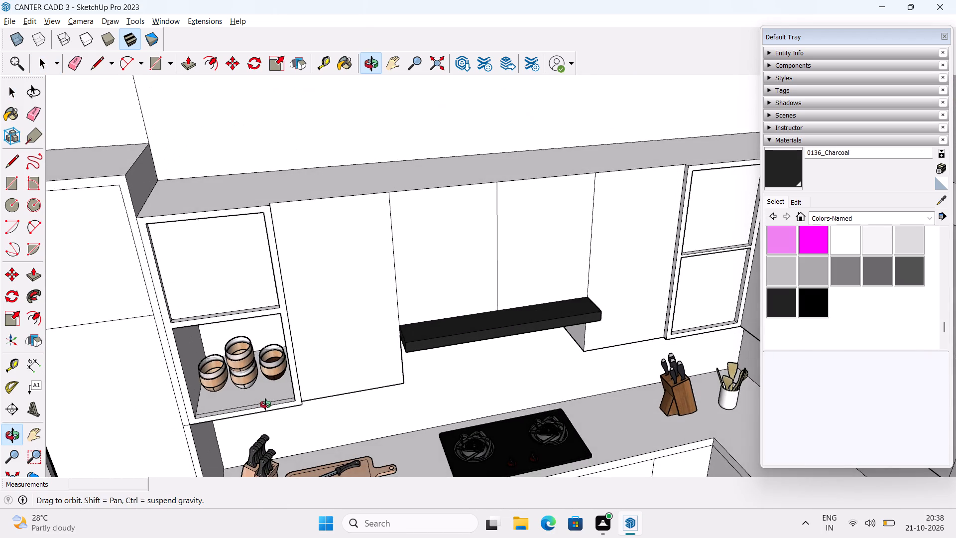
middle_click_drag(265, 404, 260, 403)
left_click(10, 180)
scroll(247, 391, "up", 7)
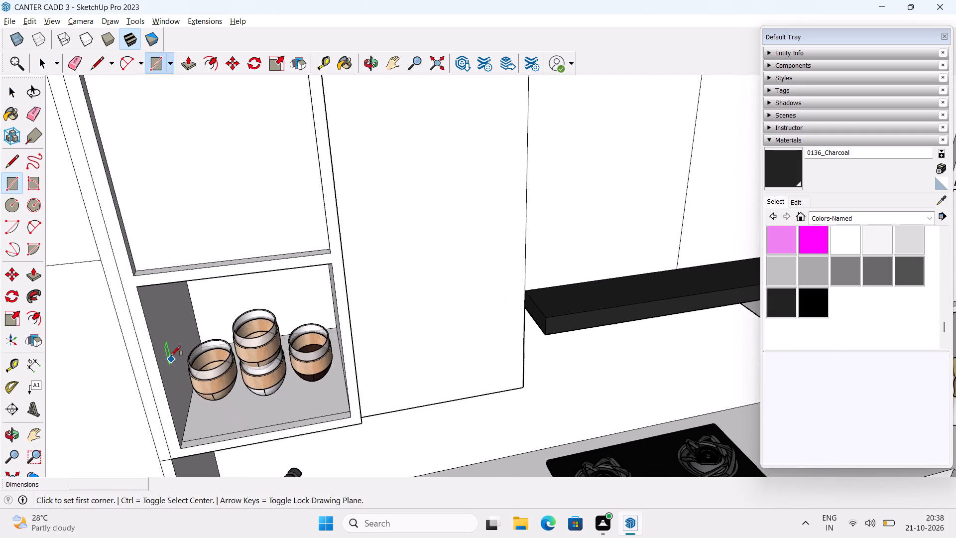
middle_click_drag(171, 355, 94, 239)
scroll(127, 217, "up", 3)
middle_click_drag(229, 303, 256, 249)
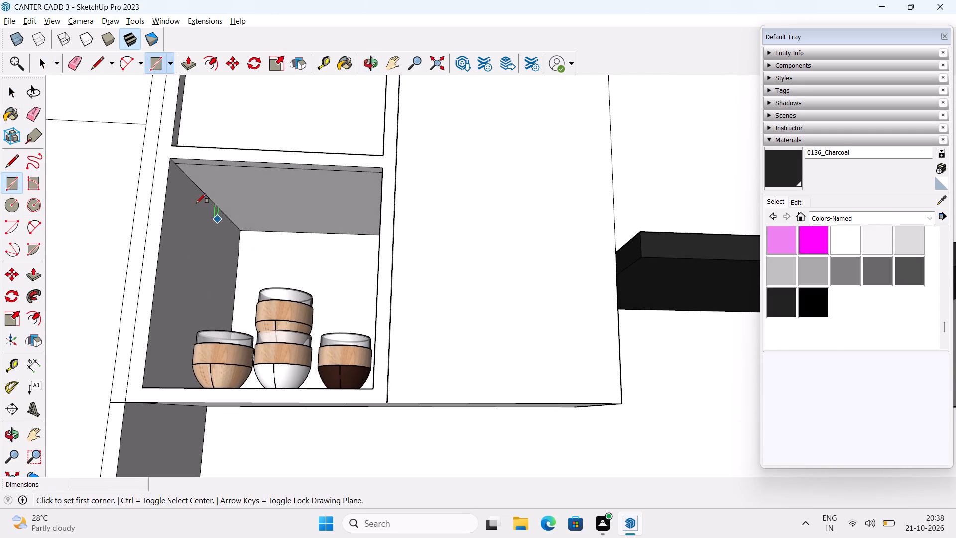
left_click_drag(177, 166, 186, 185)
middle_click_drag(358, 346, 370, 365)
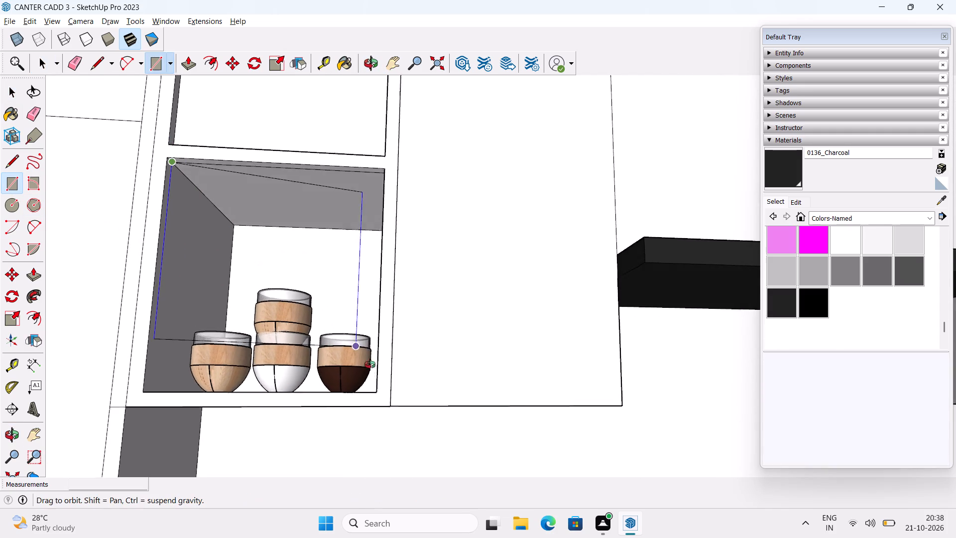
middle_click_drag(370, 365, 392, 424)
middle_click_drag(392, 423, 413, 392, "shift")
middle_click_drag(411, 390, 448, 446)
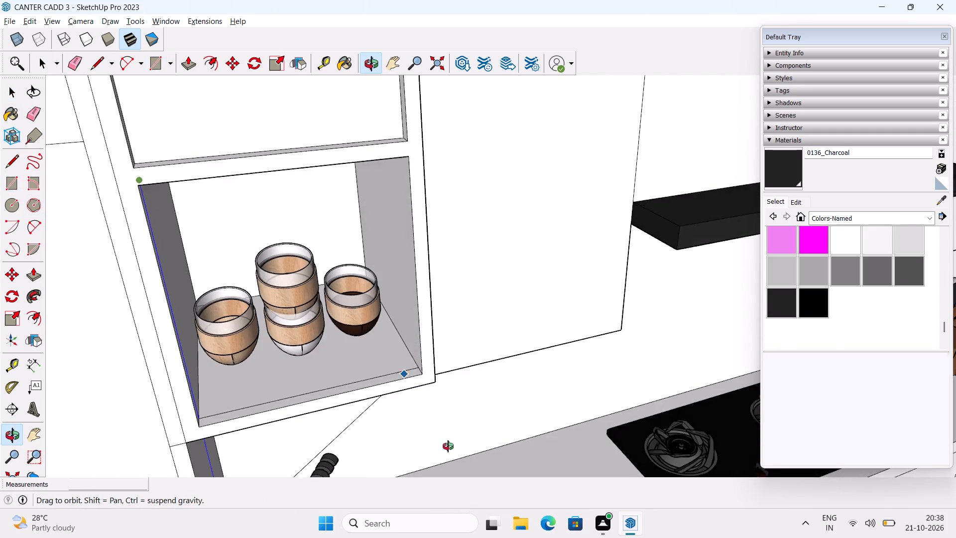
middle_click_drag(448, 446, 452, 447)
scroll(435, 378, "up", 2)
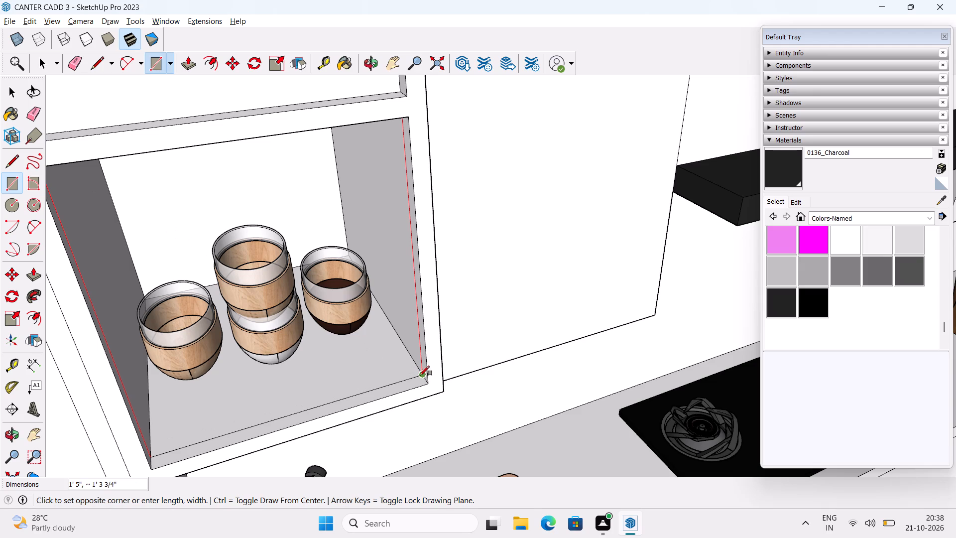
left_click(424, 375)
scroll(424, 374, "down", 2)
key("space")
scroll(425, 367, "down", 7)
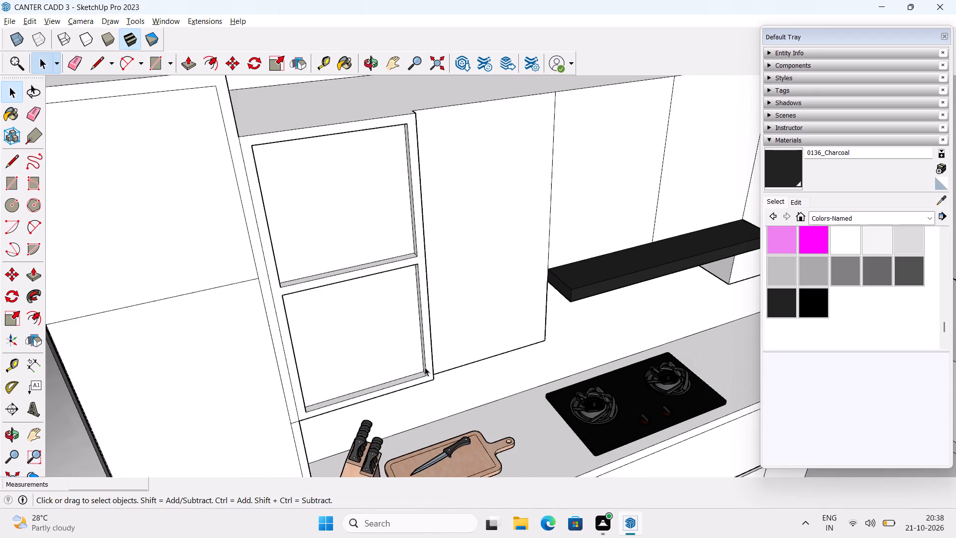
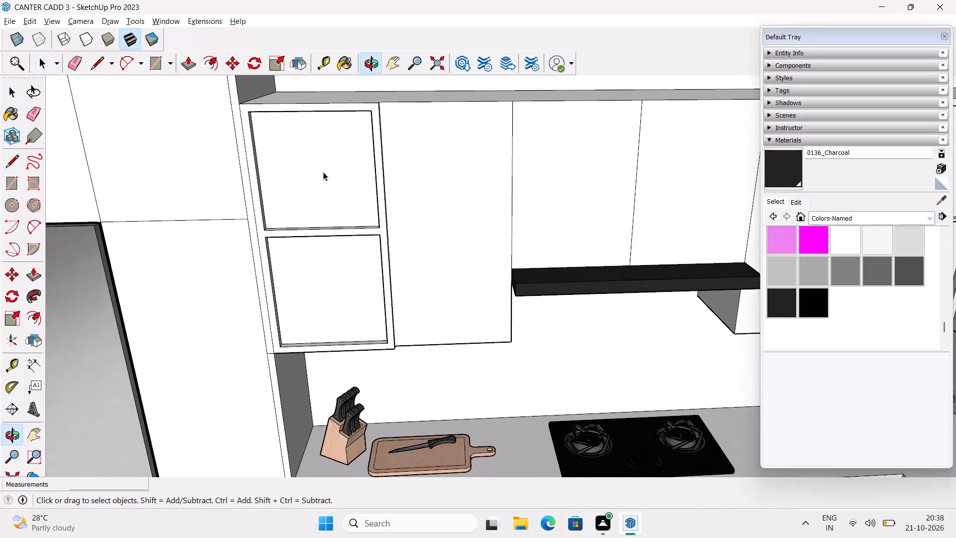
Paint the two inset panels in the wall unit beside the tall cabinet with Translucent Glass Blue from the Glass and Mirrors collection.
left_click(321, 165)
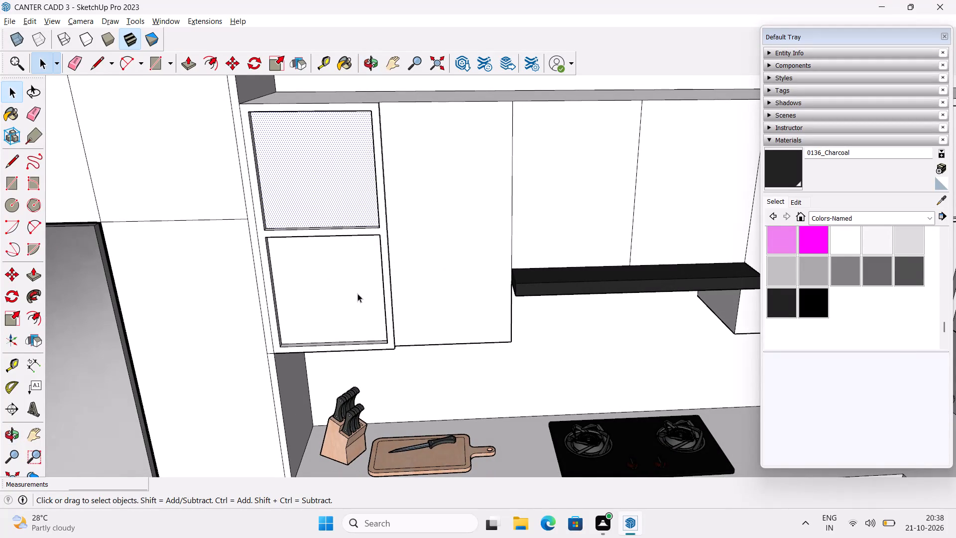
left_click(358, 293)
left_click(311, 152)
left_click(781, 204)
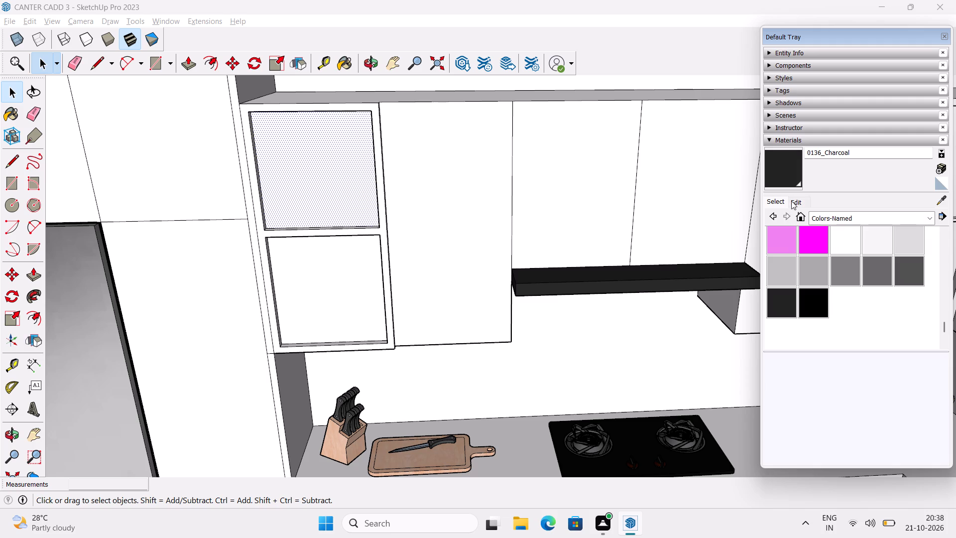
left_click(776, 200)
left_click(851, 218)
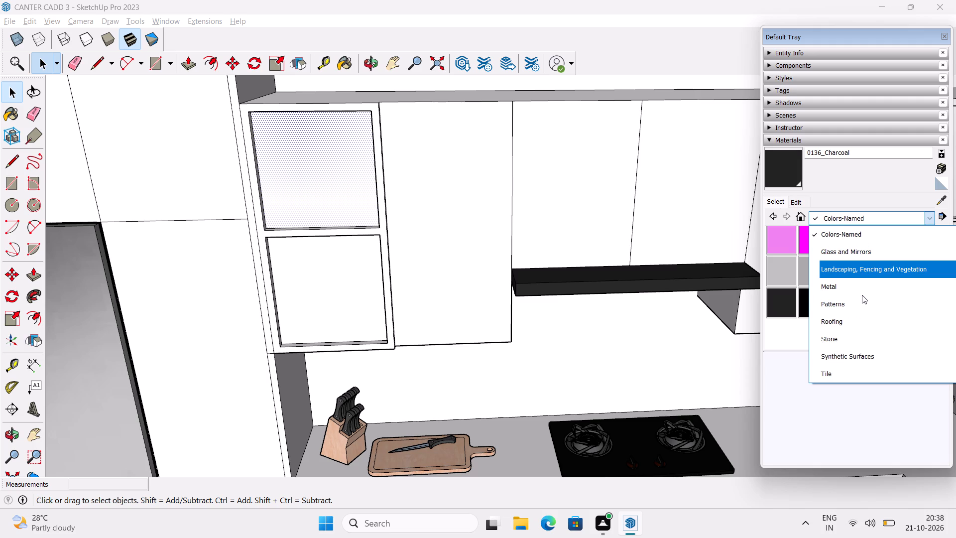
scroll(862, 295, "up", 3)
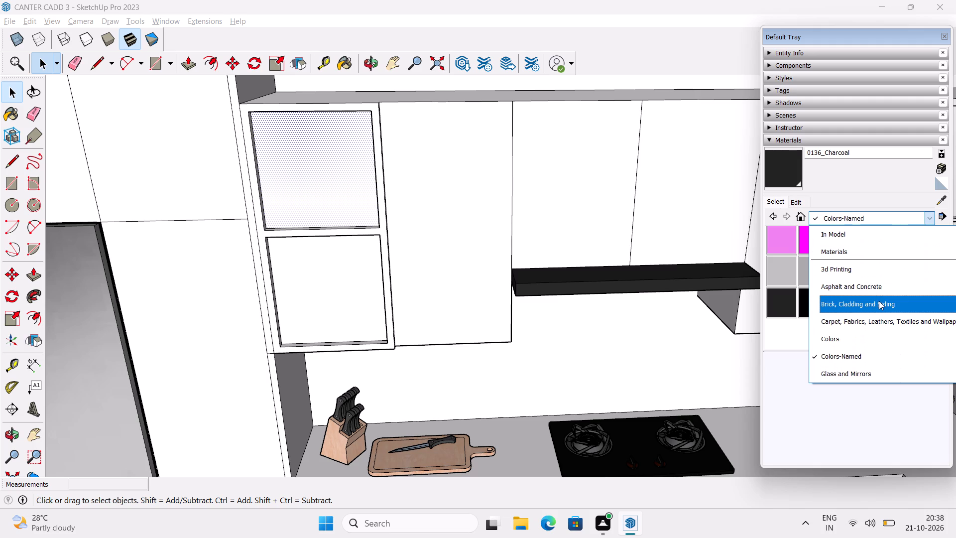
scroll(885, 321, "down", 2)
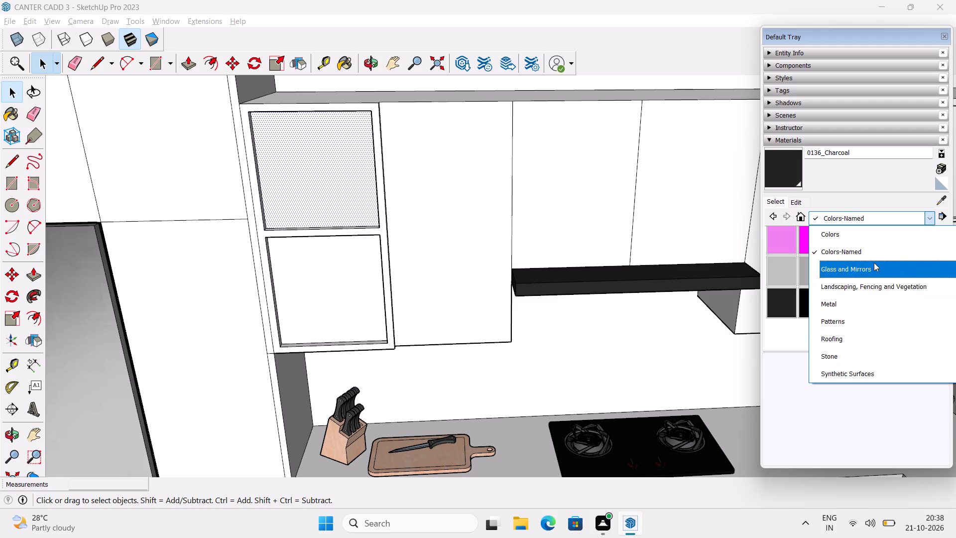
left_click(874, 267)
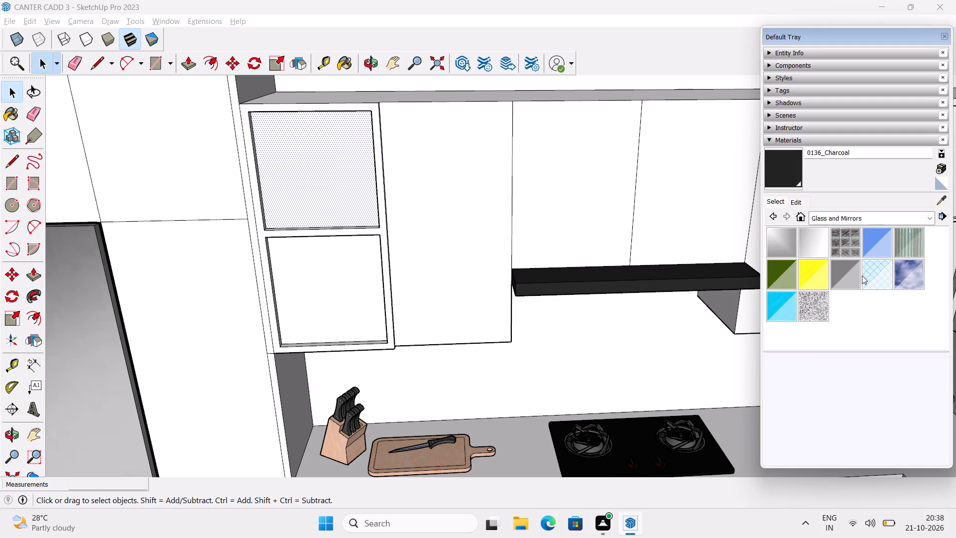
left_click(877, 246)
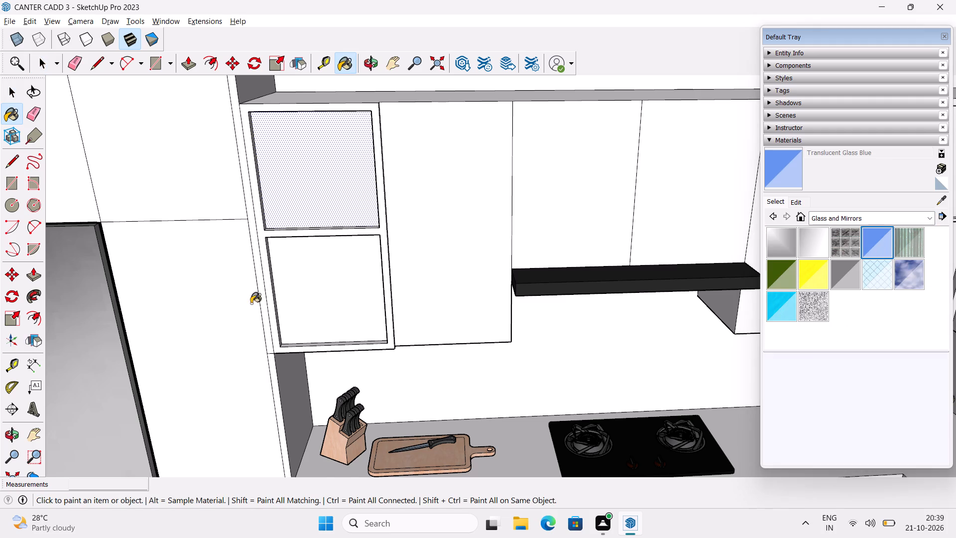
scroll(252, 247, "up", 1)
left_click(306, 198)
left_click(332, 303)
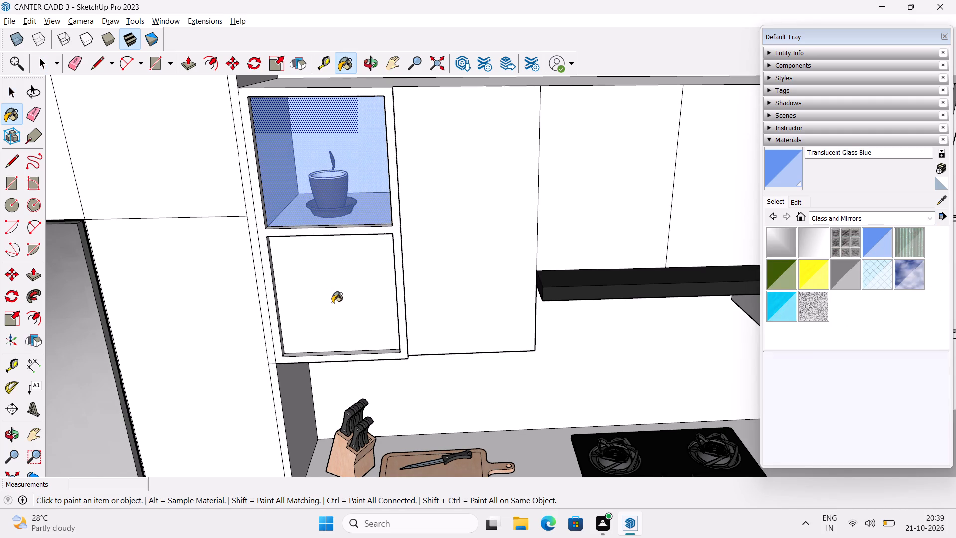
Apply Translucent Glass Blue to the upper and lower inset panels of the corner shelf unit on the hob wall.
scroll(338, 300, "down", 4)
middle_click_drag(386, 345, 445, 333)
middle_click_drag(508, 306, 273, 383)
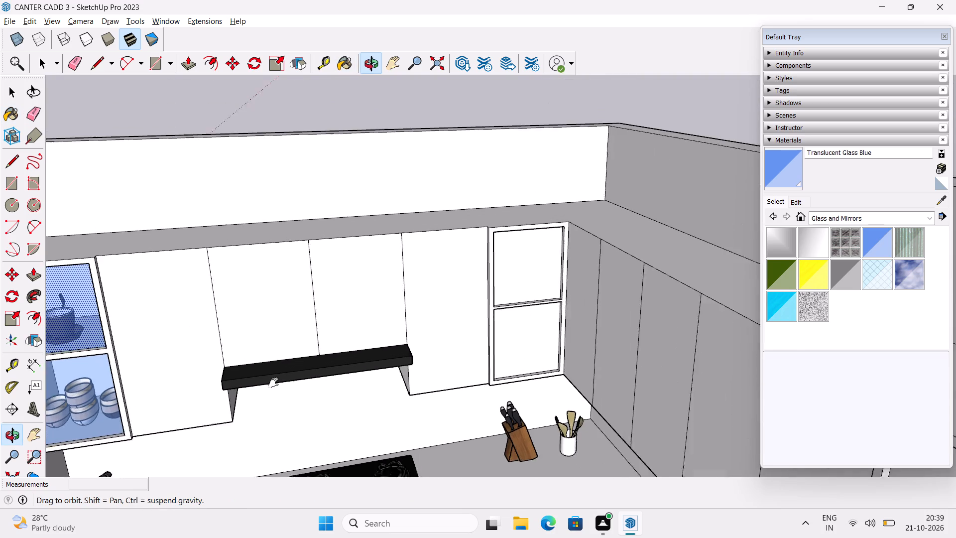
middle_click_drag(273, 383, 272, 382)
left_click_drag(527, 274, 525, 287)
left_click(521, 334)
Apply Translucent Glass Blue to the upper and lower inset panels of the wide end unit on the sink wall.
middle_click_drag(535, 353, 485, 294)
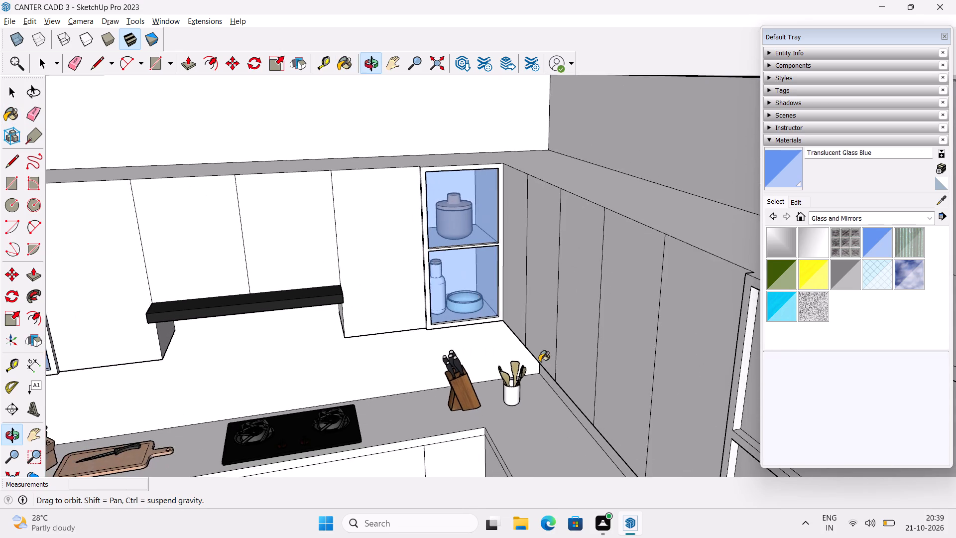
middle_click_drag(555, 366, 645, 395)
middle_click_drag(644, 366, 421, 323, "shift")
left_click(659, 332)
scroll(659, 356, "down", 2)
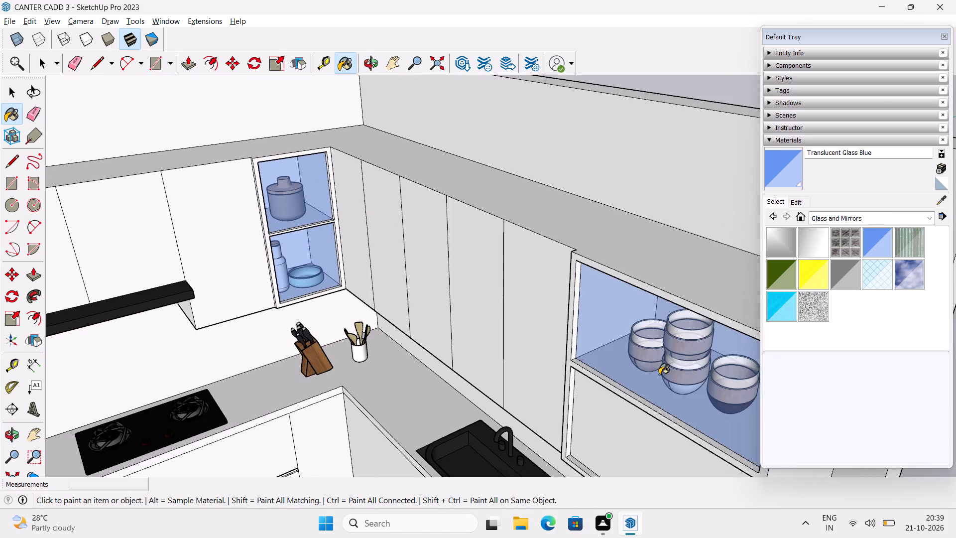
middle_click_drag(659, 376, 665, 297, "shift")
left_click(620, 377)
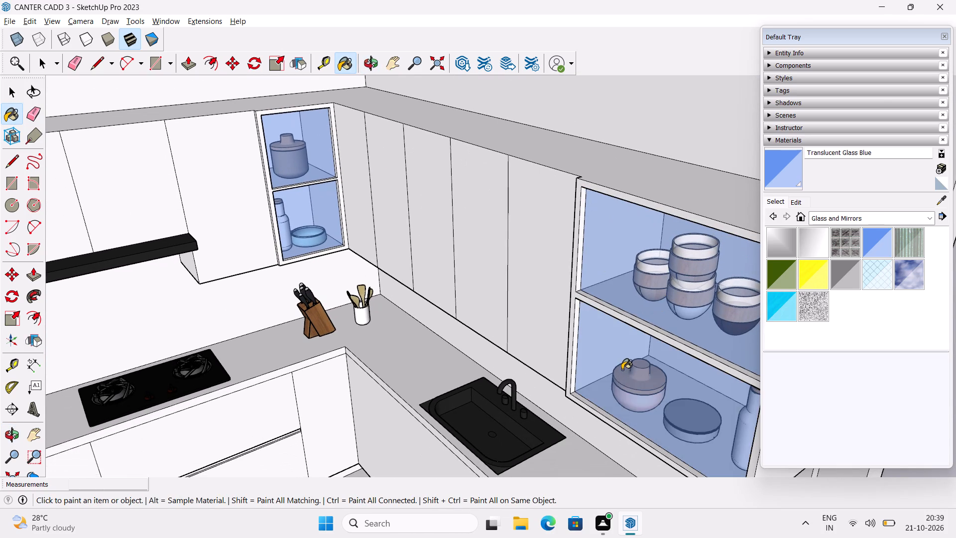
scroll(622, 370, "down", 3)
middle_click_drag(622, 370, 569, 345)
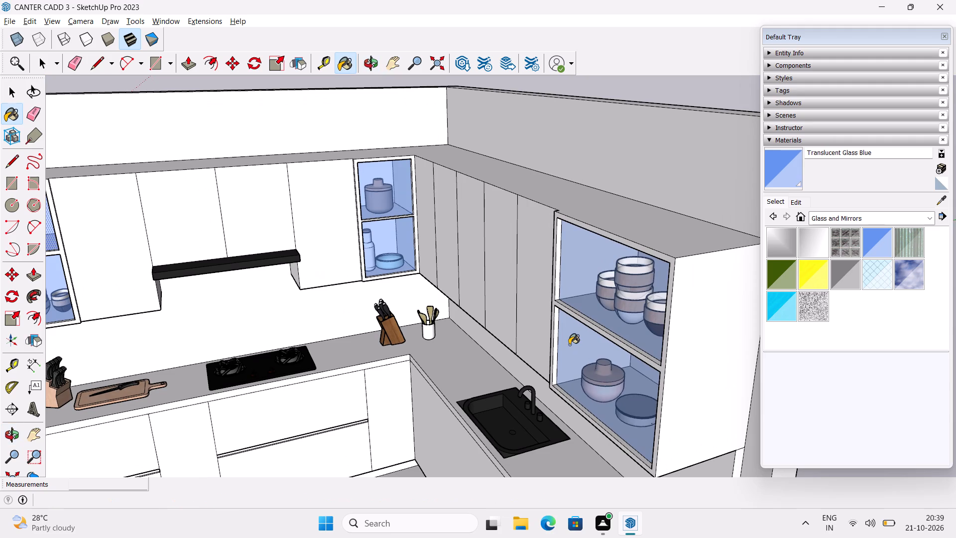
key("space")
scroll(522, 336, "down", 6)
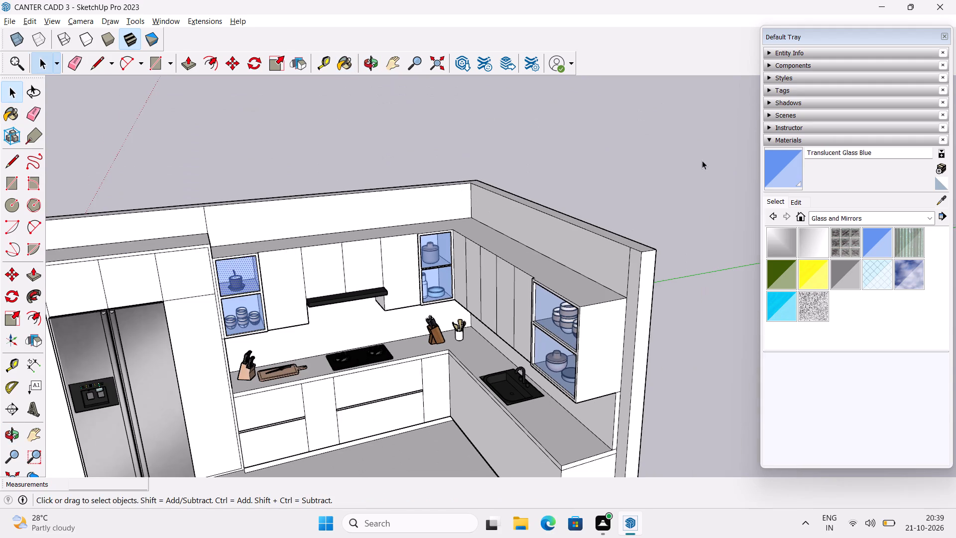
left_click(688, 161)
Recolour the Translucent Glass Blue material to a warm amber with hue 41 and saturation 97.
scroll(154, 341, "up", 5)
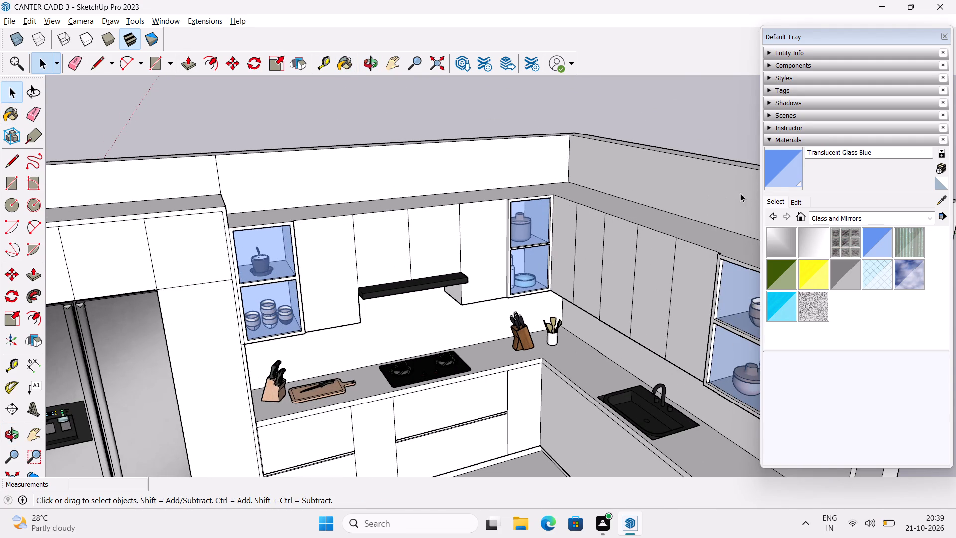
left_click(781, 202)
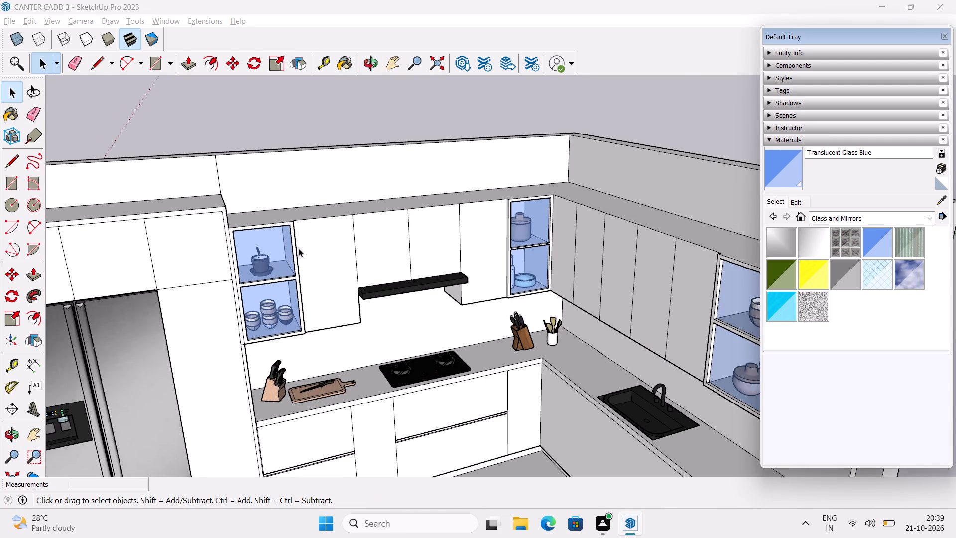
left_click(796, 202)
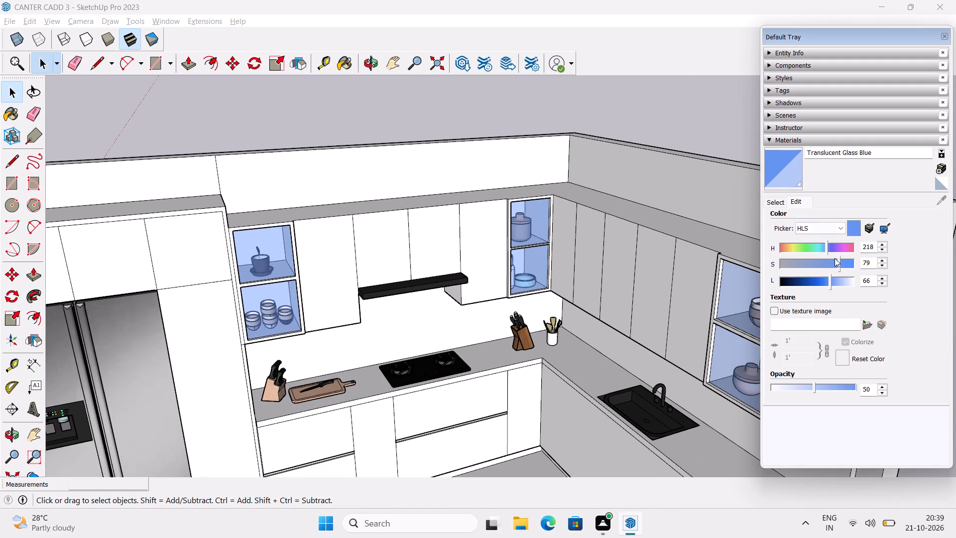
left_click(803, 249)
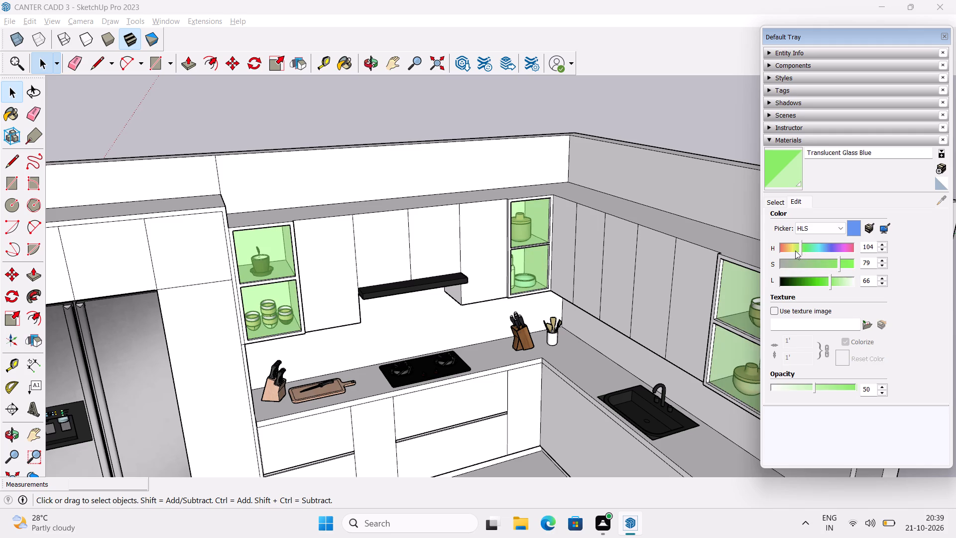
left_click(791, 248)
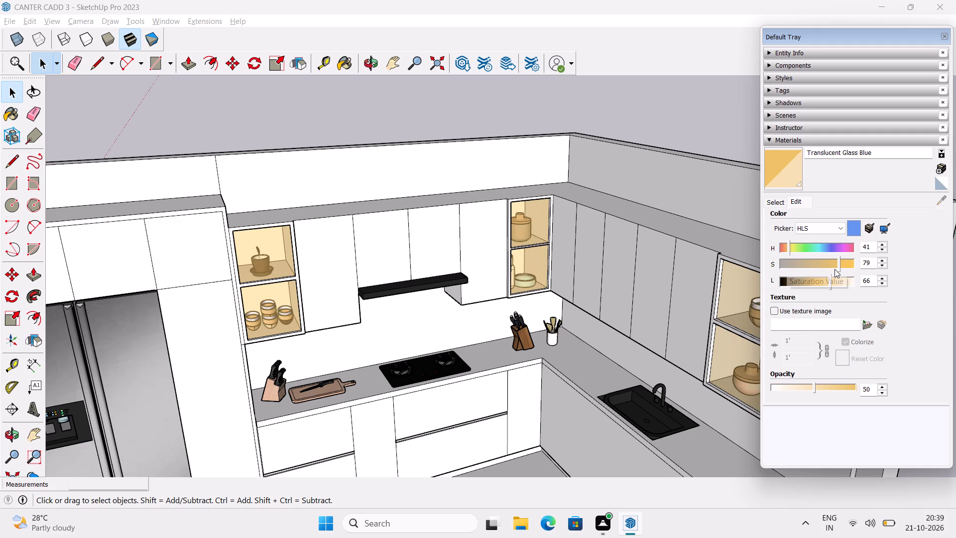
scroll(834, 270, "up", 2)
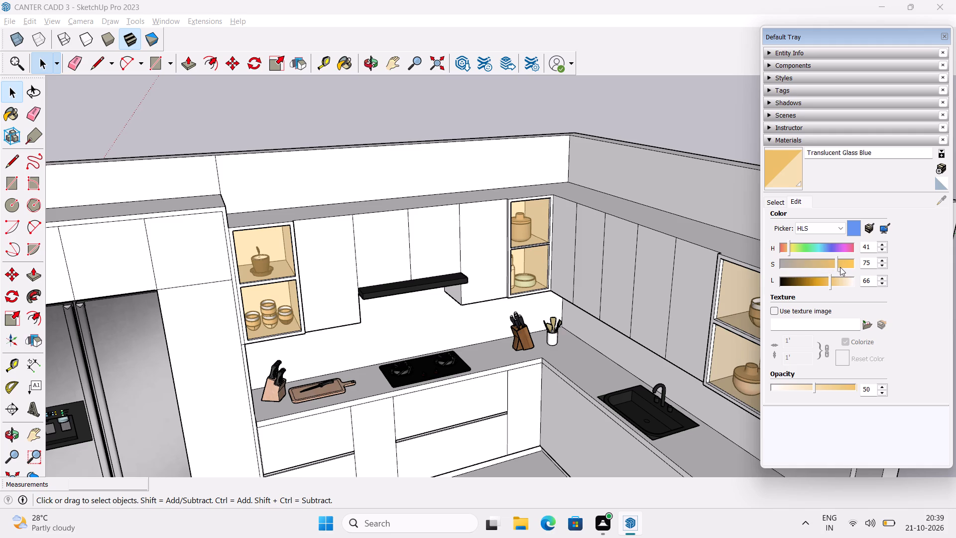
scroll(839, 267, "up", 18)
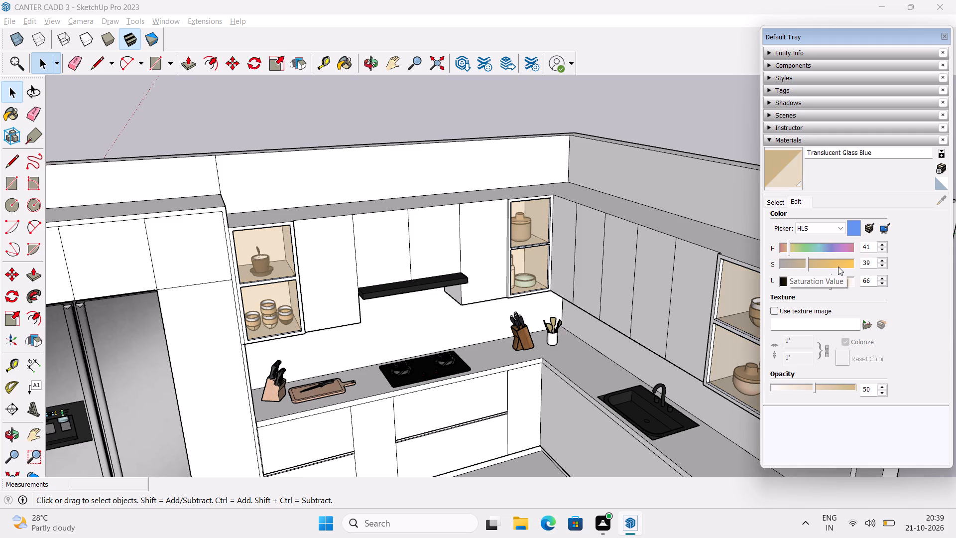
scroll(838, 267, "up", 4)
scroll(838, 267, "down", 16)
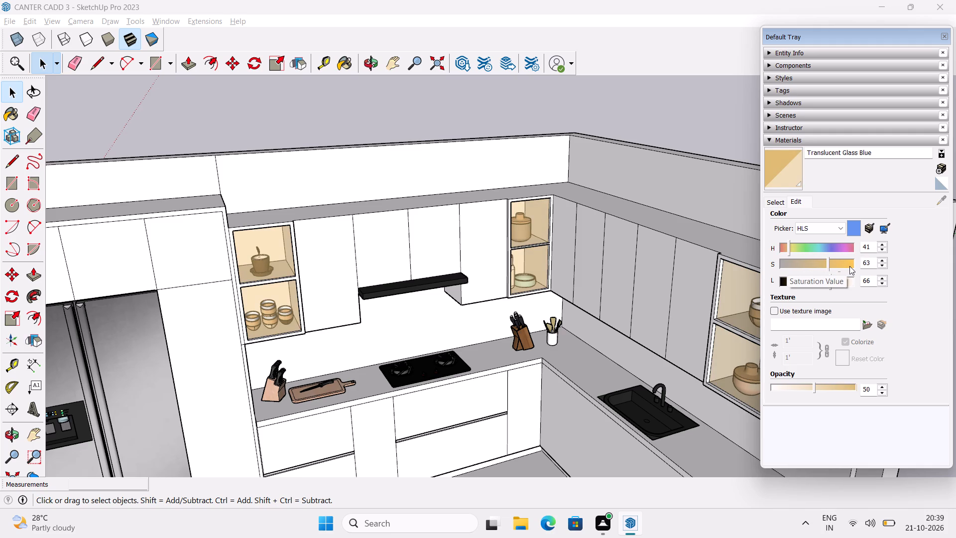
left_click(849, 266)
Set the lightness of the amber glass material to 50.
scroll(662, 328, "down", 3)
middle_click_drag(648, 355, 590, 208)
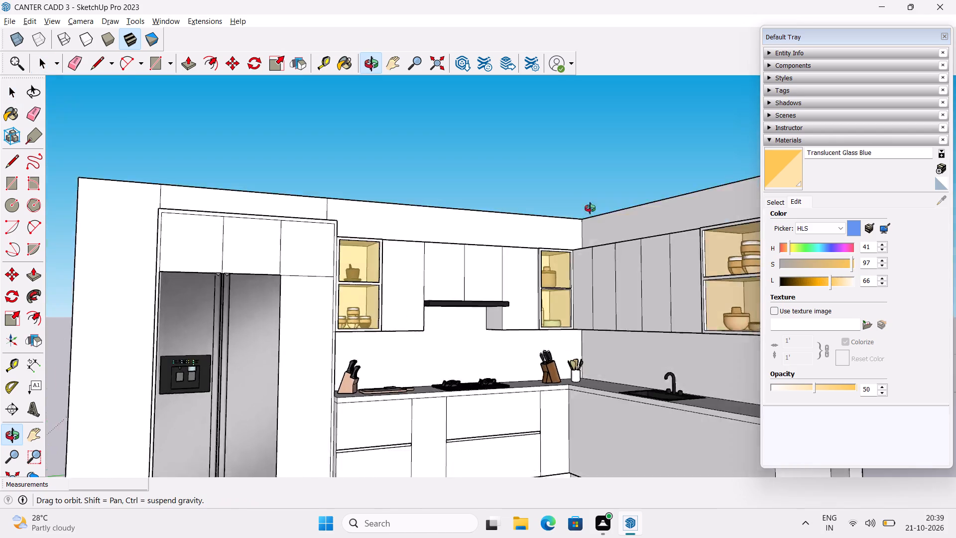
middle_click_drag(590, 208, 628, 316)
scroll(630, 313, "down", 4)
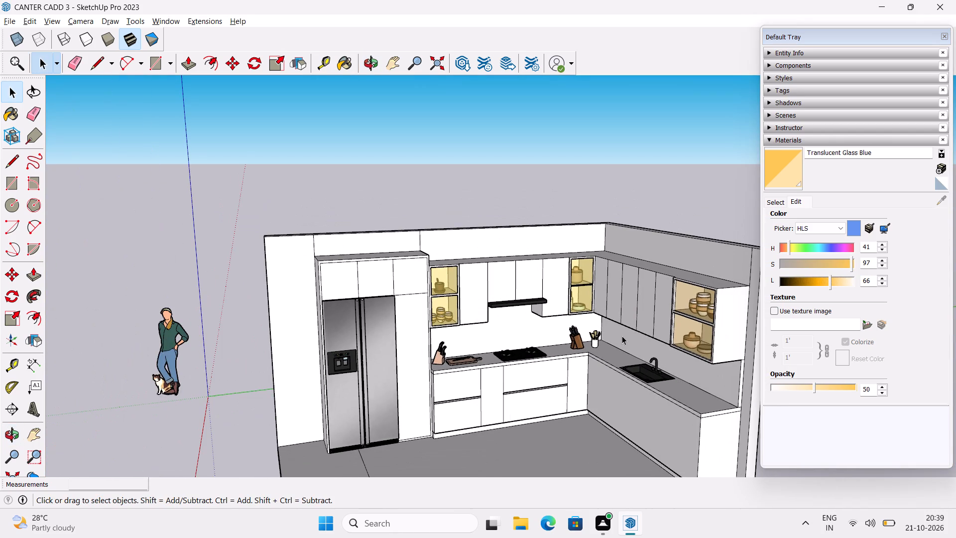
middle_click_drag(622, 336, 599, 296)
middle_click_drag(595, 298, 655, 308)
scroll(831, 281, "up", 8)
Examine the whole kitchen from several angles to judge how the amber glass shelf fronts look.
middle_click_drag(729, 308, 722, 288)
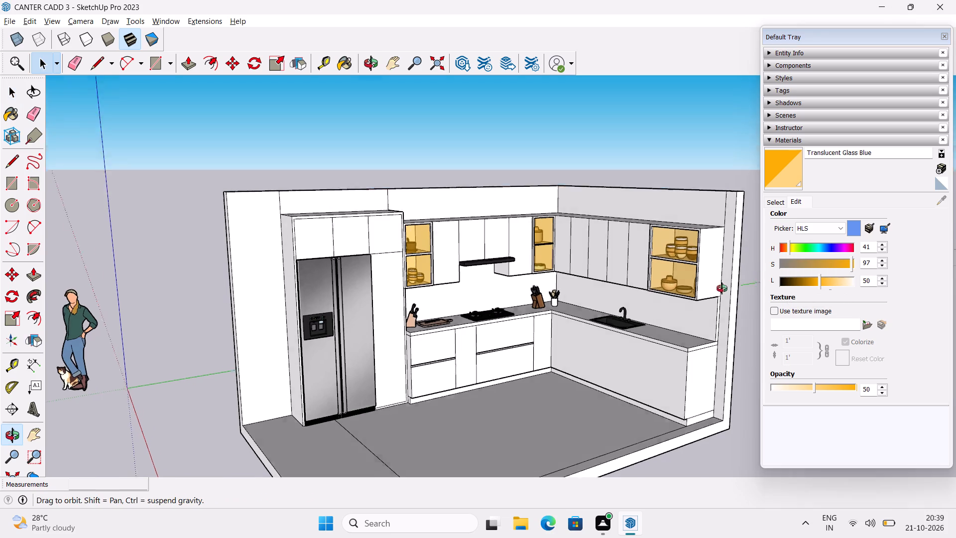
middle_click_drag(722, 288, 707, 284)
key("space")
left_click(197, 343)
scroll(398, 320, "down", 2)
middle_click_drag(410, 325, 371, 332)
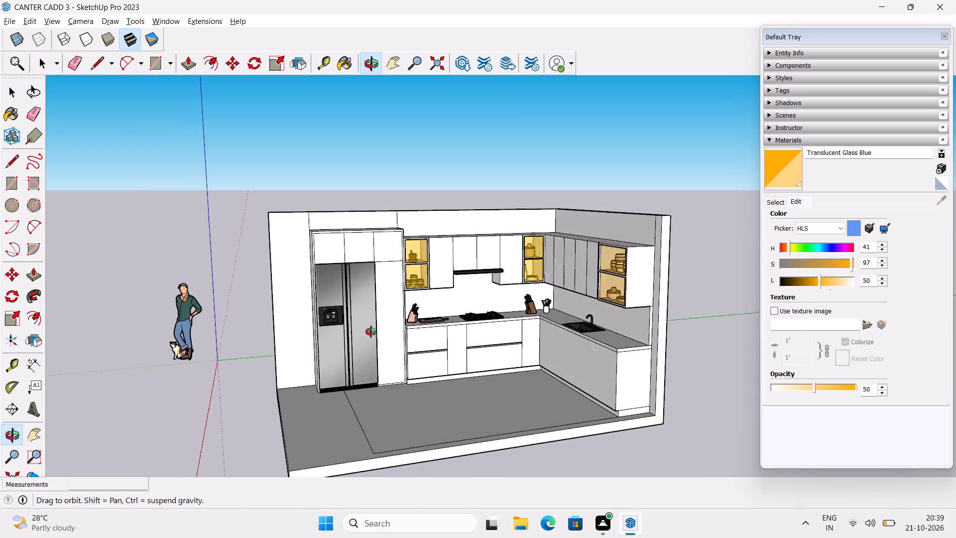
middle_click_drag(371, 332, 522, 379)
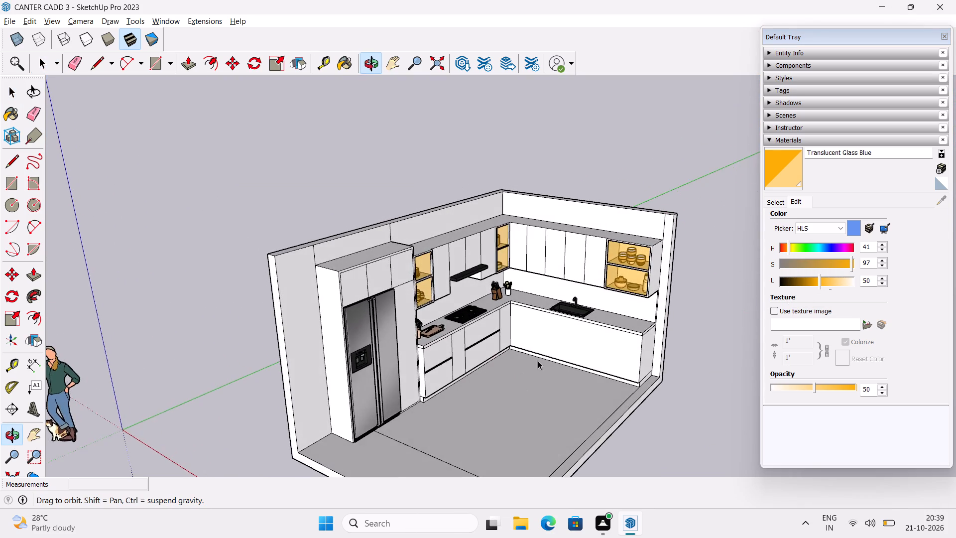
scroll(548, 349, "down", 1)
middle_click_drag(553, 342, 523, 363, "shift")
middle_click_drag(532, 370, 513, 383, "shift")
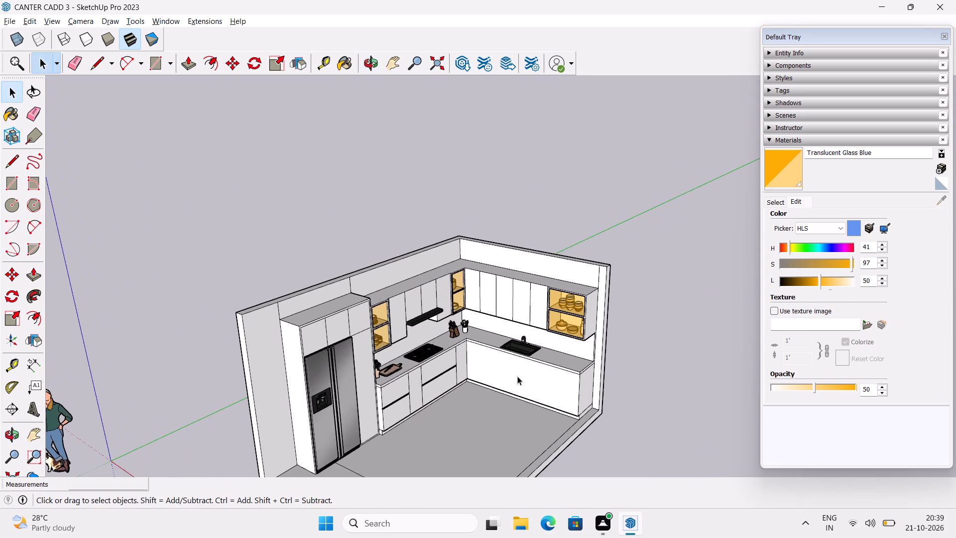
middle_click_drag(517, 376, 431, 392)
middle_click_drag(426, 392, 448, 313, "shift")
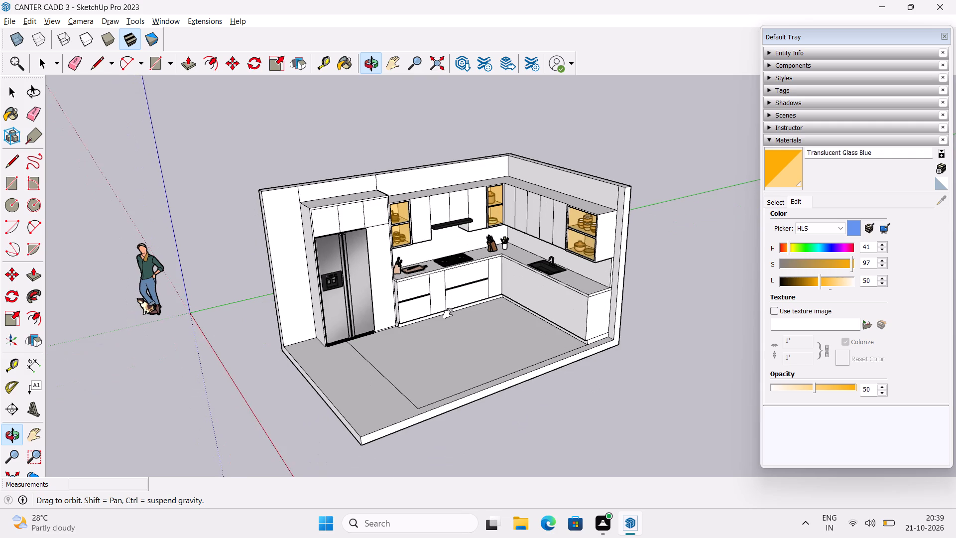
middle_click_drag(448, 313, 449, 336, "shift")
middle_click_drag(474, 360, 480, 323)
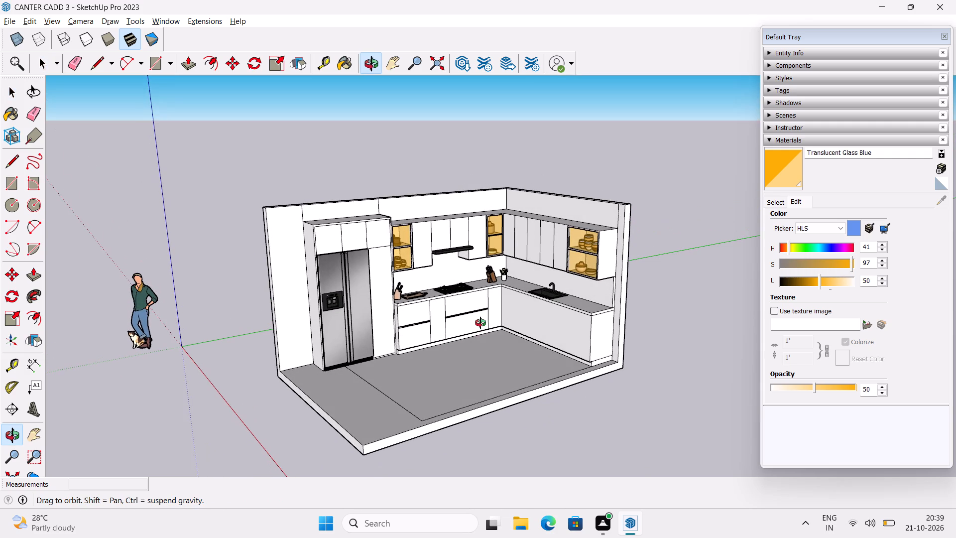
middle_click_drag(480, 323, 480, 336)
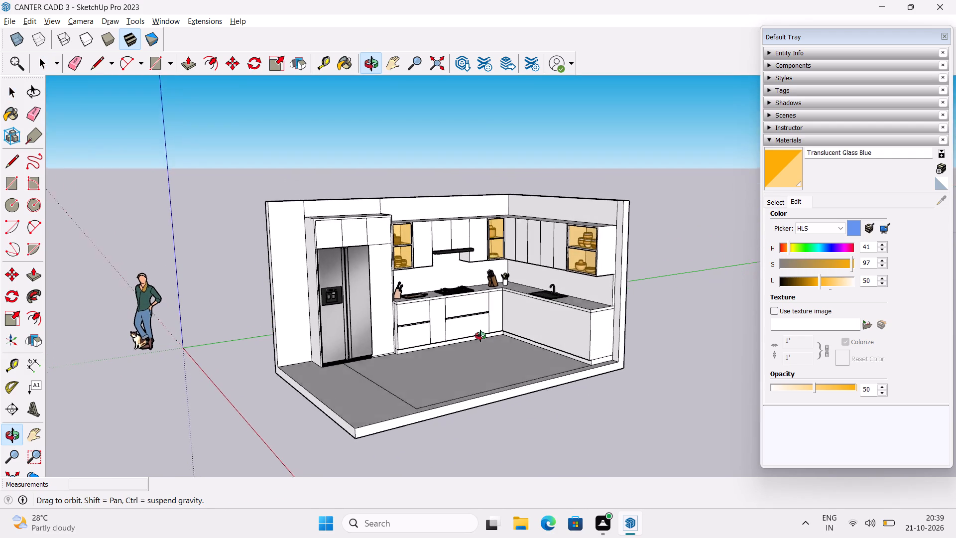
middle_click_drag(480, 336, 485, 355)
scroll(489, 330, "up", 2)
middle_click_drag(473, 354, 424, 340)
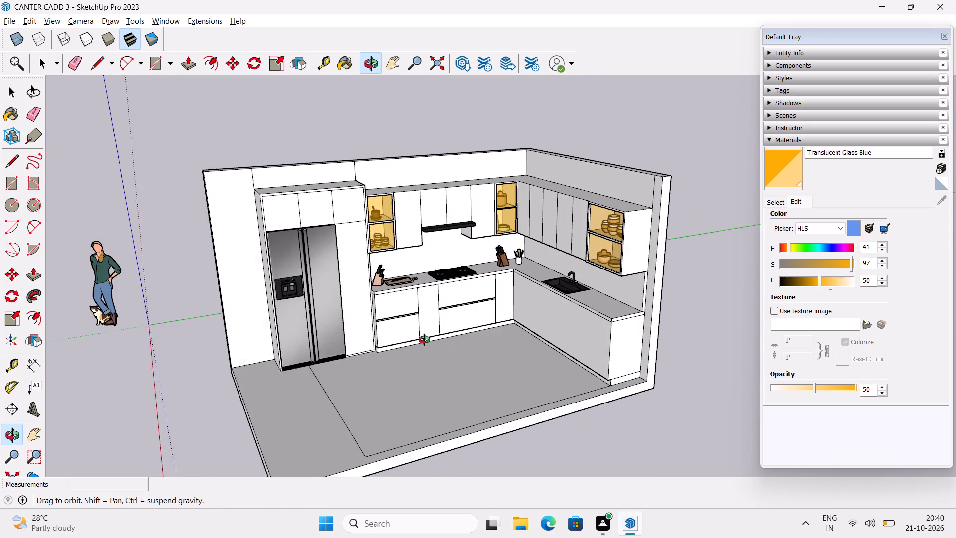
middle_click_drag(424, 340, 431, 373)
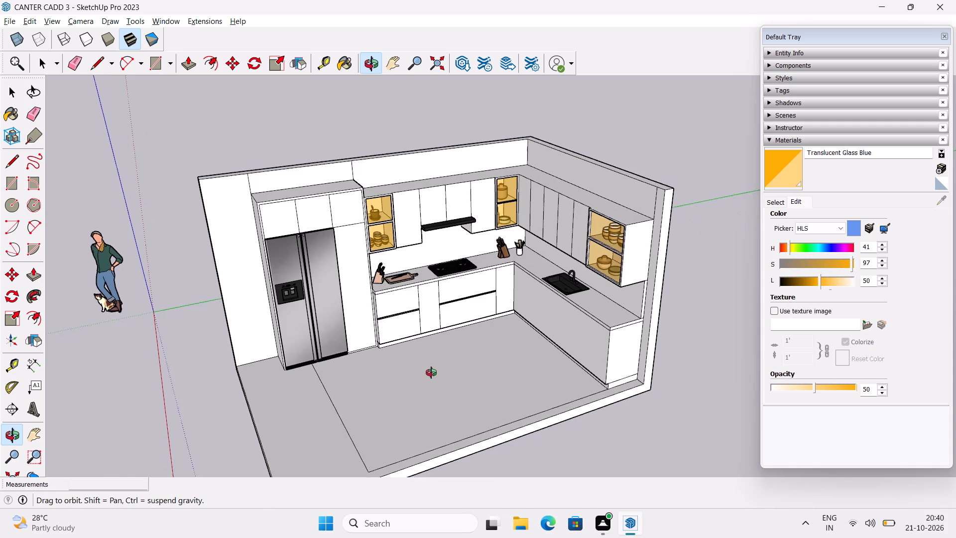
middle_click_drag(431, 373, 432, 378)
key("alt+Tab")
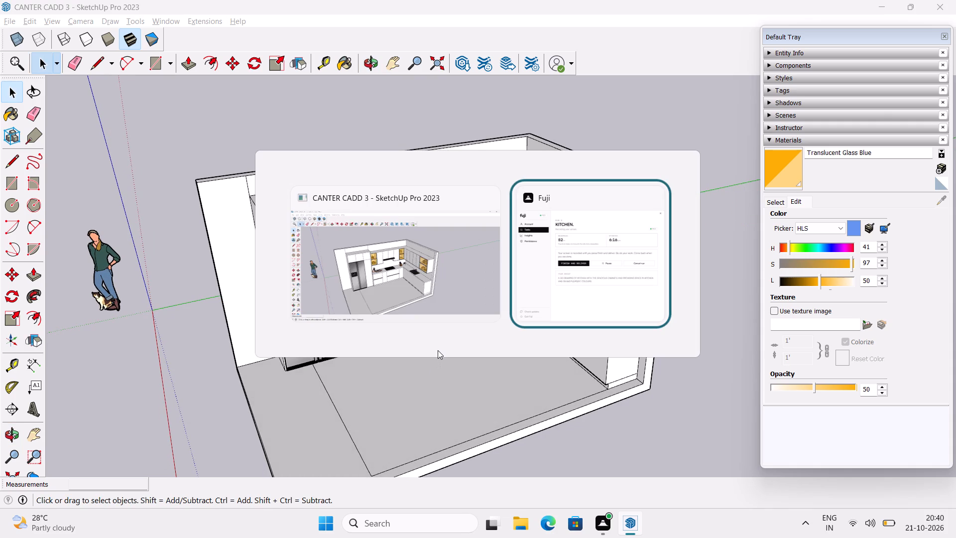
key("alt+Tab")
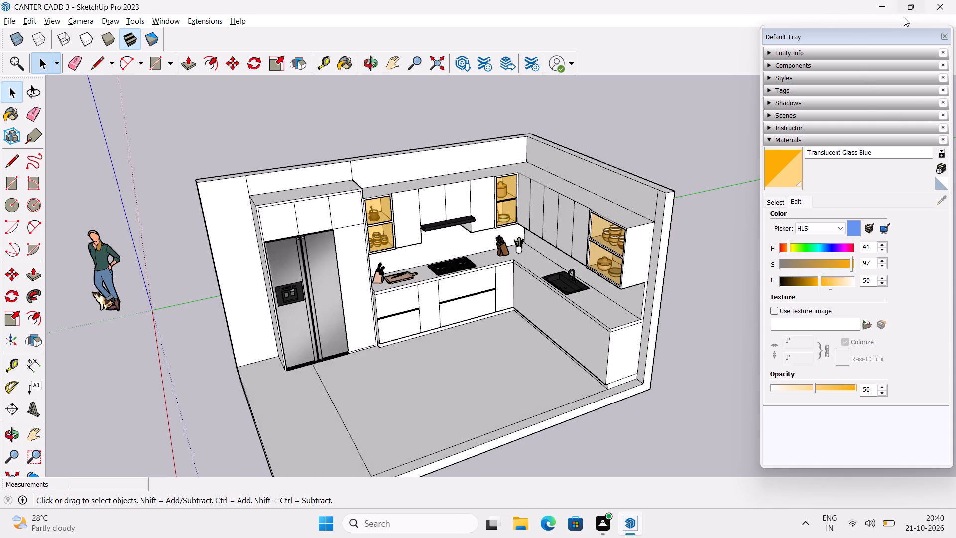
Save the kitchen model.
key("ctrl+s")
key("ctrl+s")
key("ctrl+s")
key("ctrl+s")
key("ctrl+s")
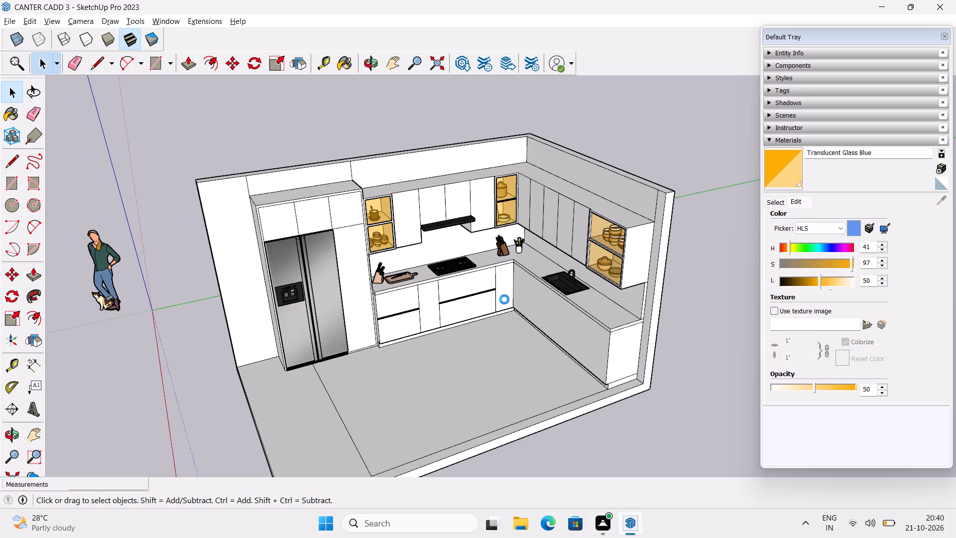
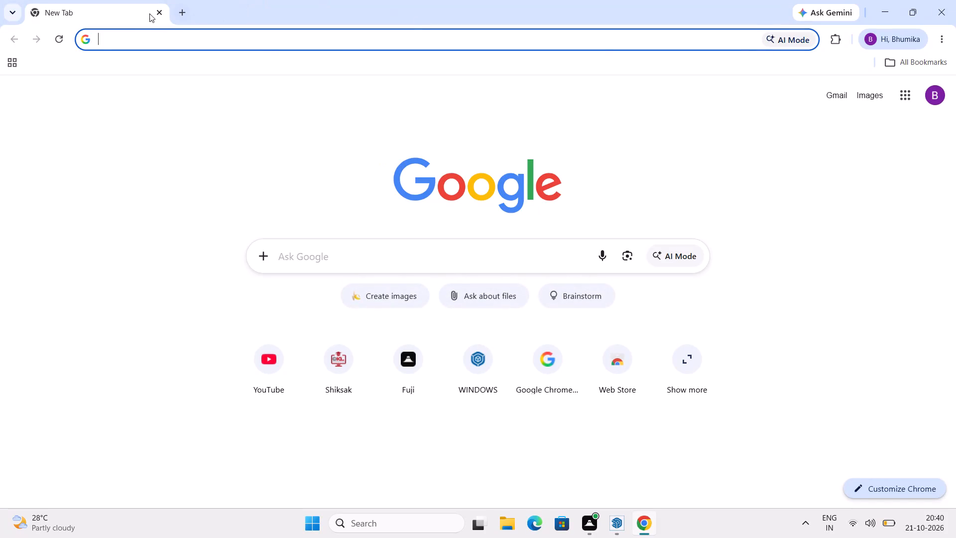
Open SketchUp's 3D Warehouse in Chrome and search its models for "oven".
left_click(131, 35)
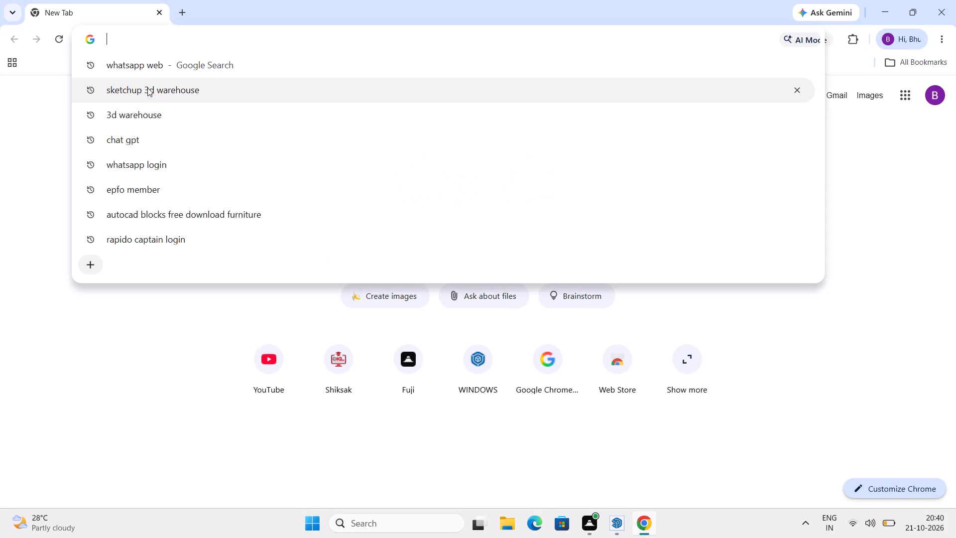
left_click(148, 92)
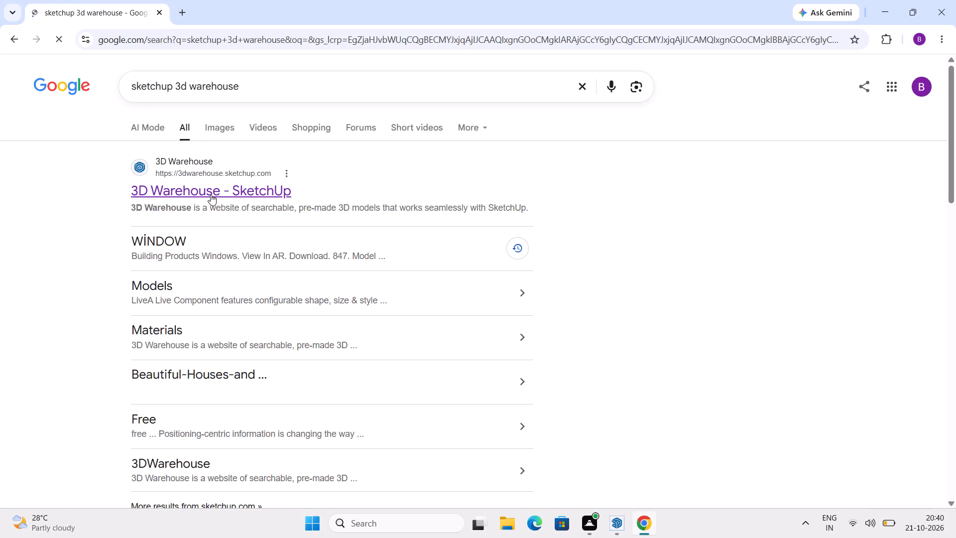
left_click(211, 194)
double_click(208, 188)
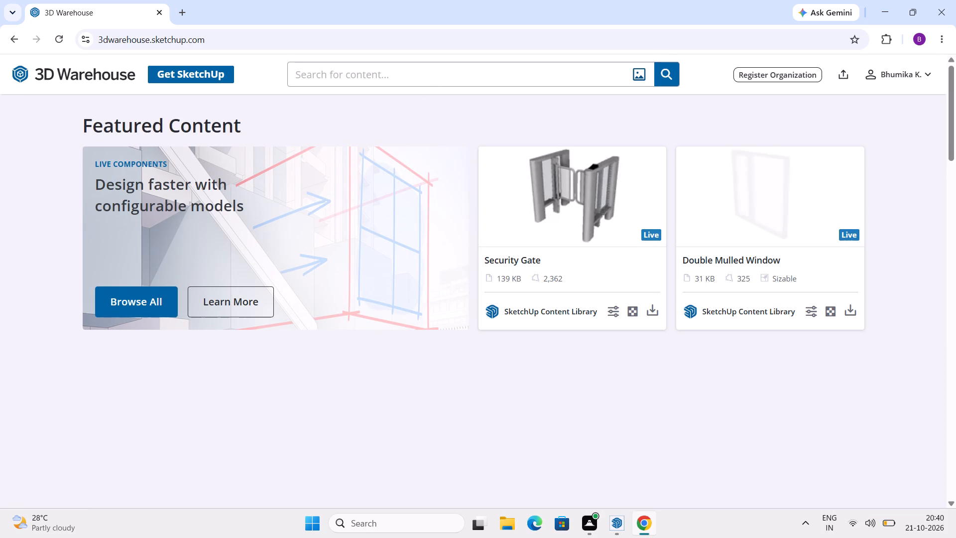
left_click(424, 76)
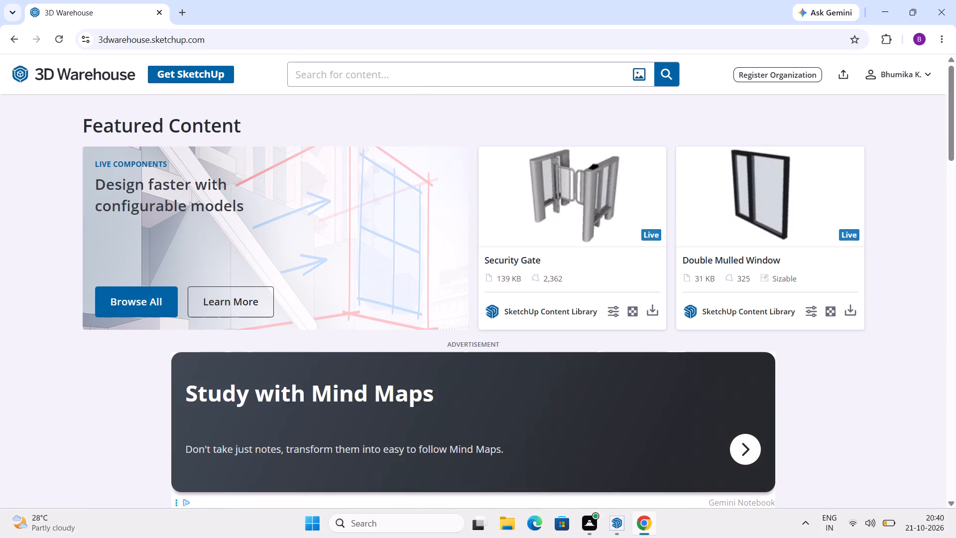
type("oven")
key("Return")
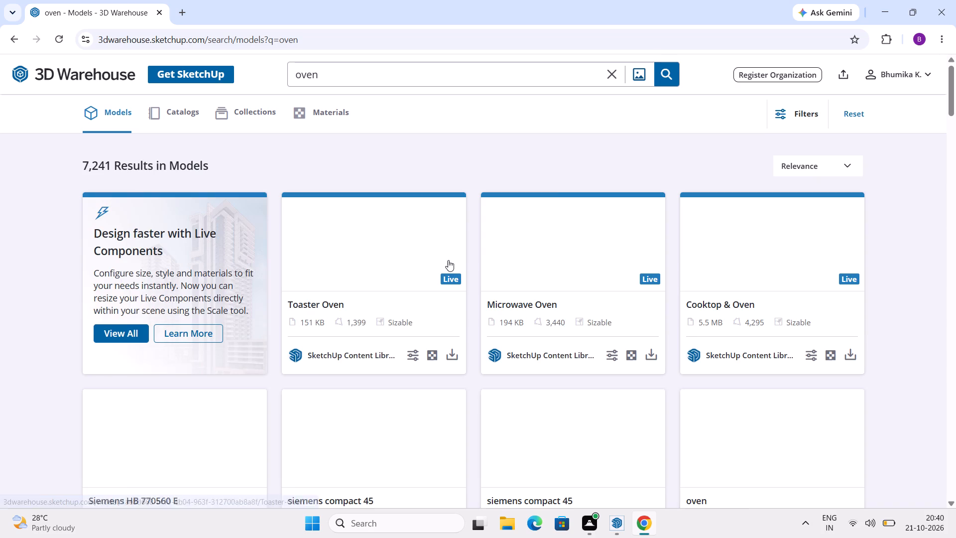
Browse the oven models for a built-in double oven that suits the kitchen.
scroll(452, 257, "down", 2)
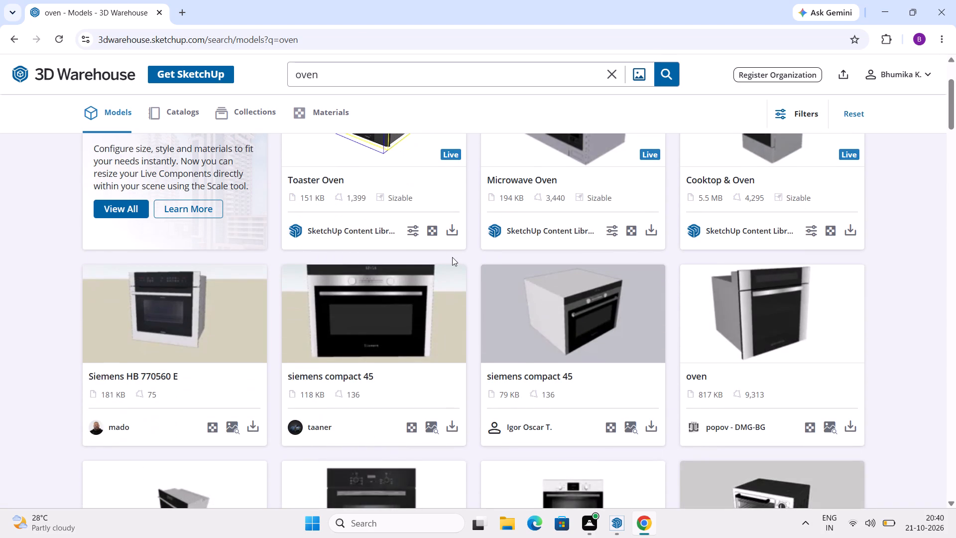
scroll(452, 257, "down", 3)
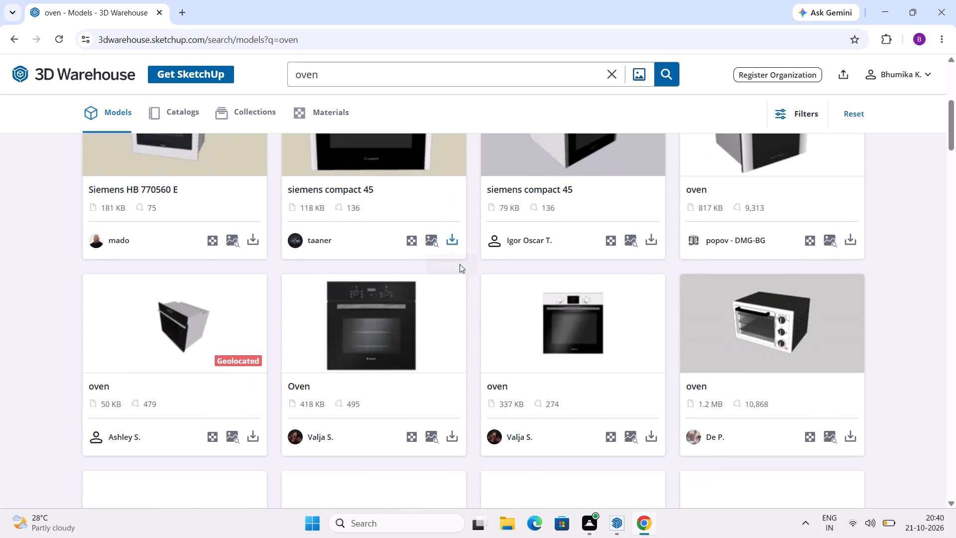
scroll(463, 273, "up", 3)
scroll(463, 273, "down", 2)
scroll(463, 273, "up", 6)
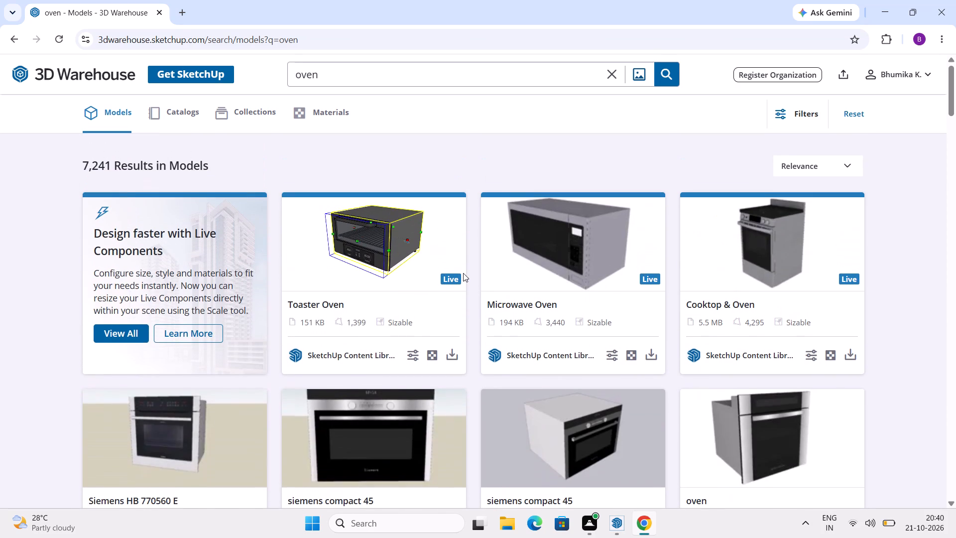
scroll(477, 258, "down", 1)
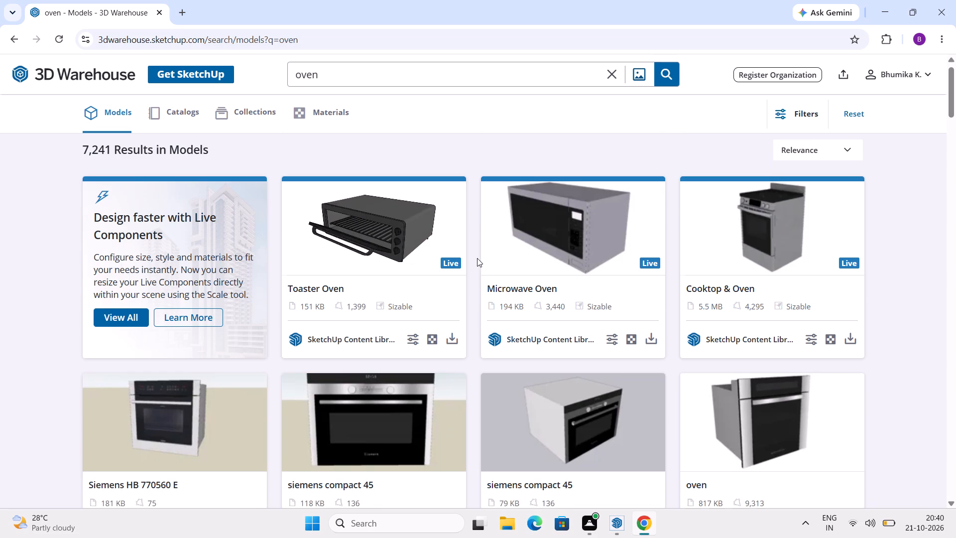
scroll(477, 258, "down", 2)
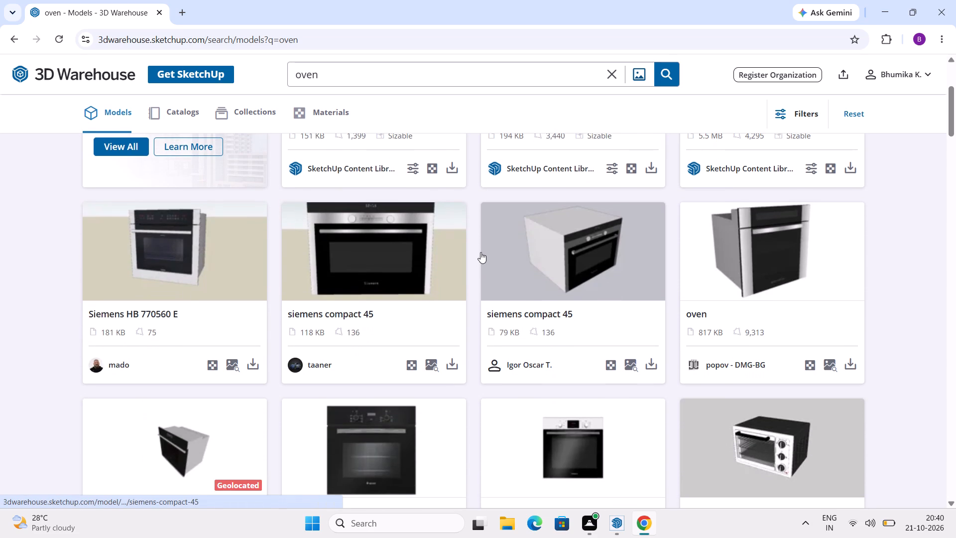
scroll(480, 252, "down", 13)
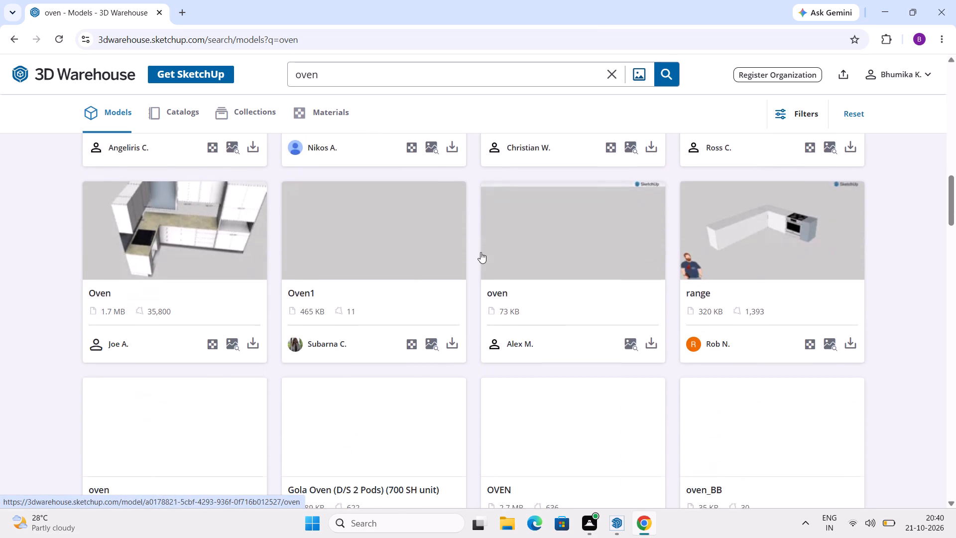
scroll(480, 252, "down", 9)
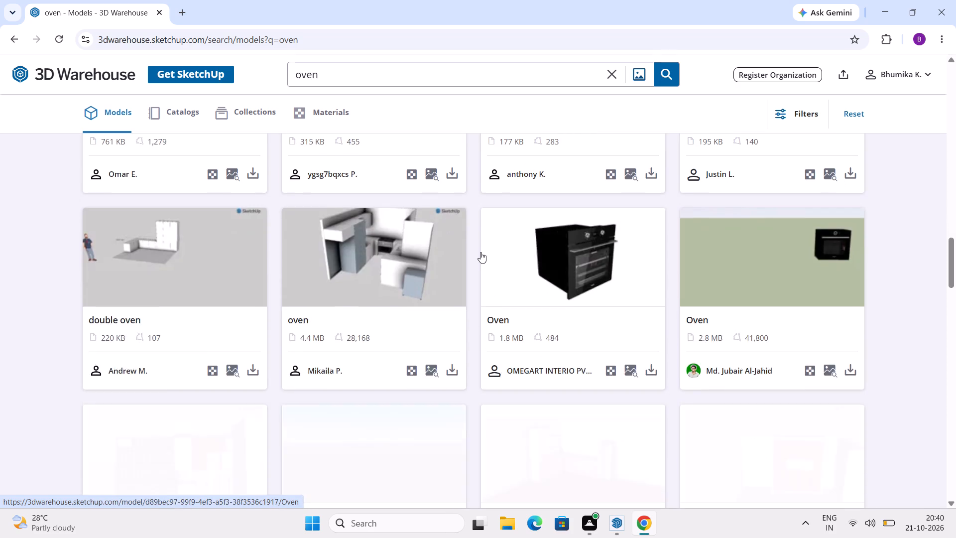
scroll(480, 252, "down", 10)
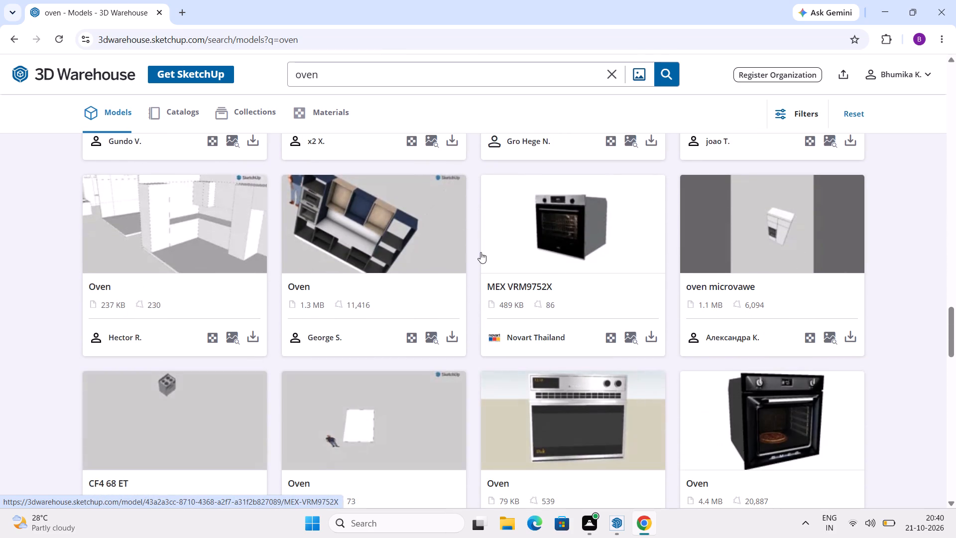
scroll(480, 252, "down", 6)
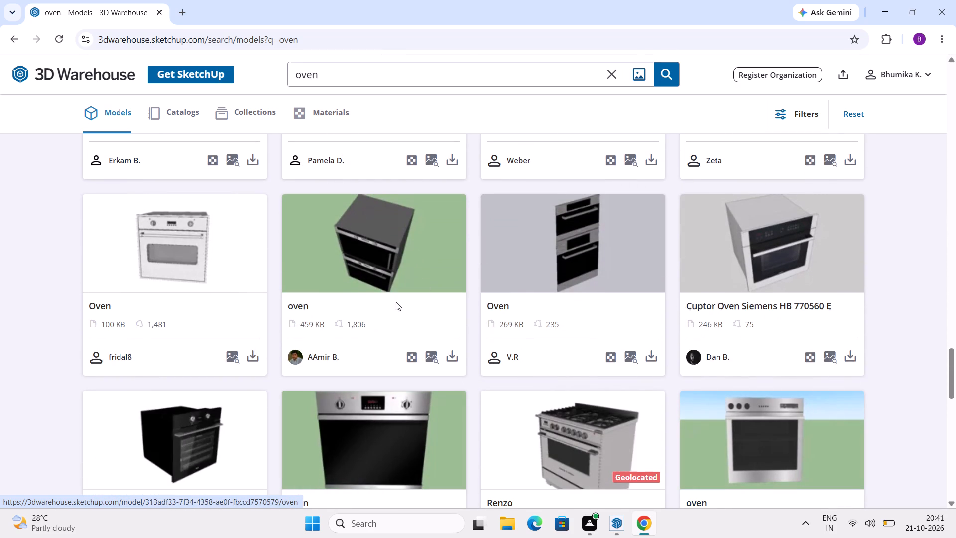
scroll(398, 300, "down", 1)
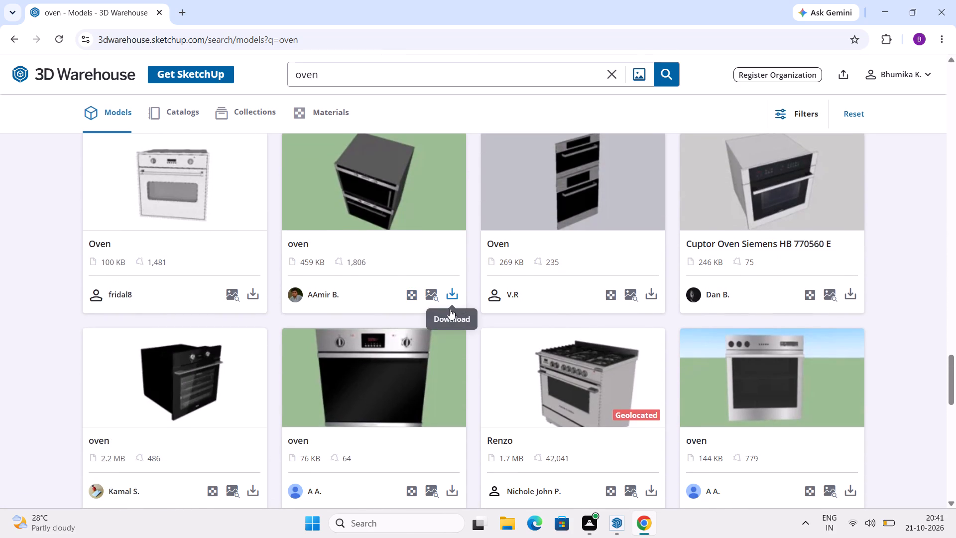
Download the black stacked double oven model by AAmir B. as a SketchUp file.
left_click(451, 298)
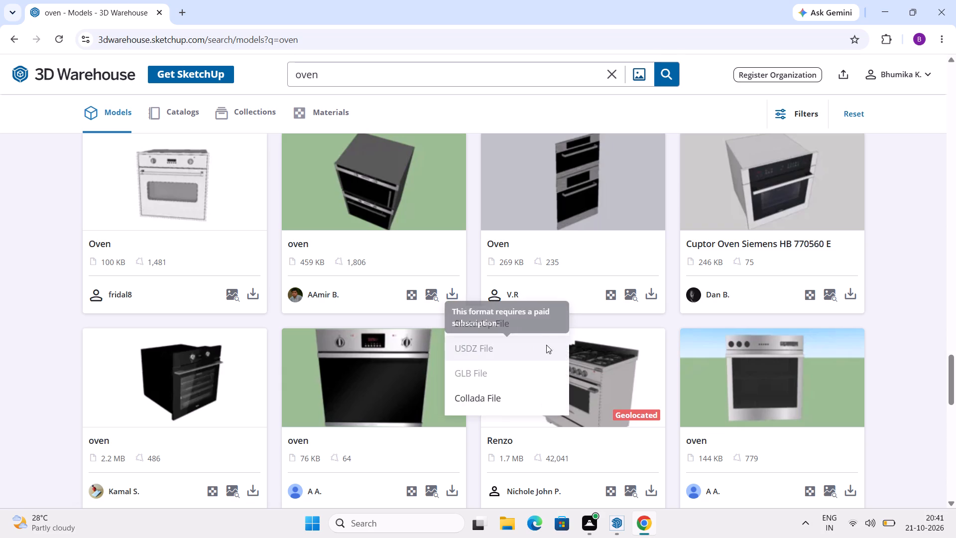
left_click(525, 327)
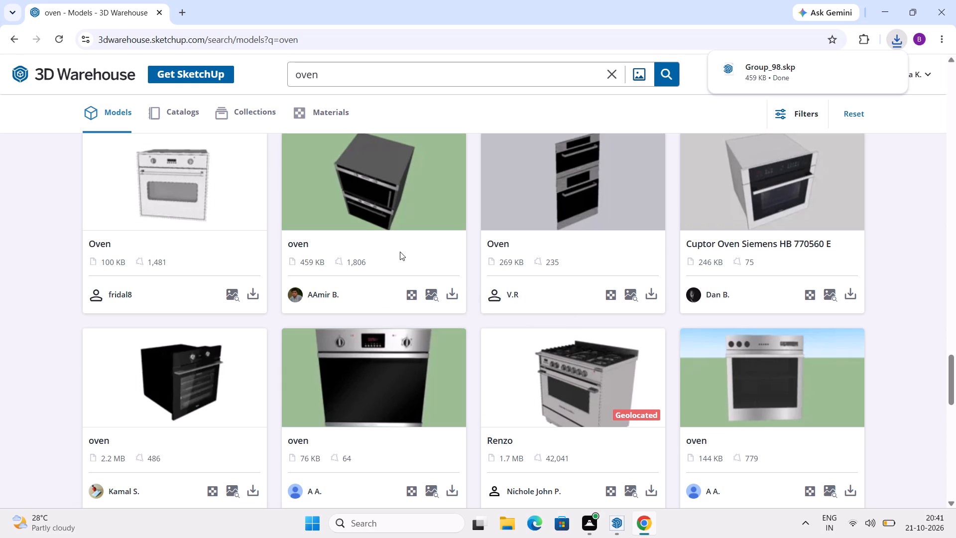
Switch to SketchUp, import Group_98 from Downloads and place the oven unit on the open floor near the fridge.
key("alt+Tab")
key("alt+Tab")
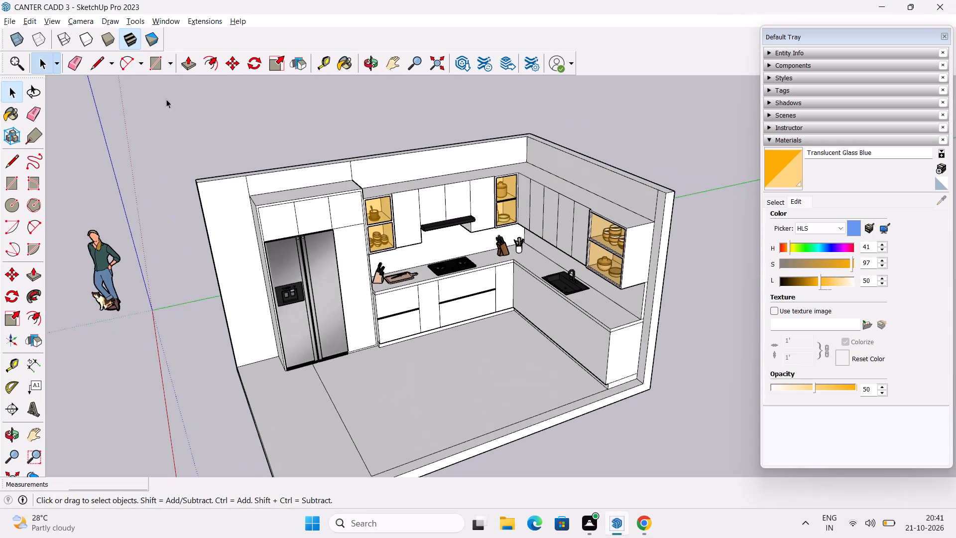
left_click(8, 22)
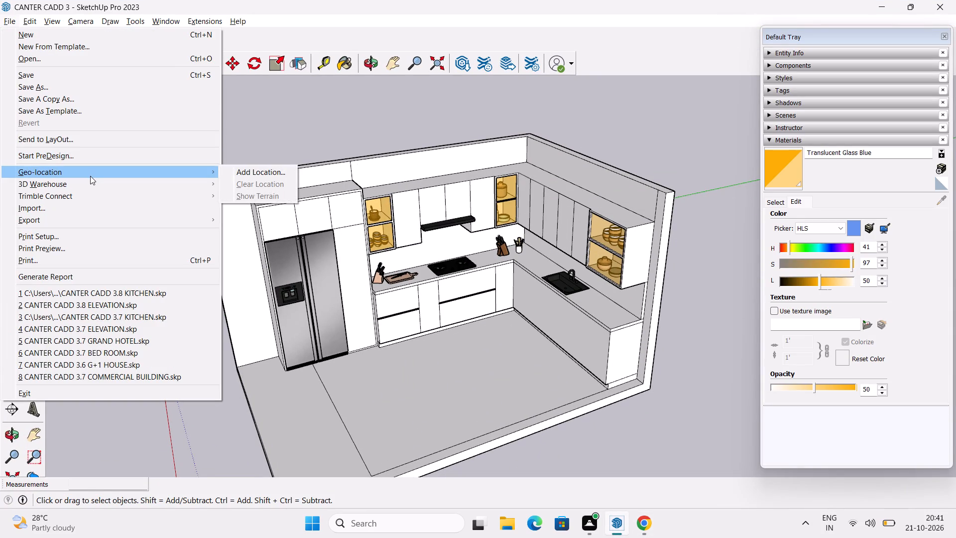
left_click(71, 208)
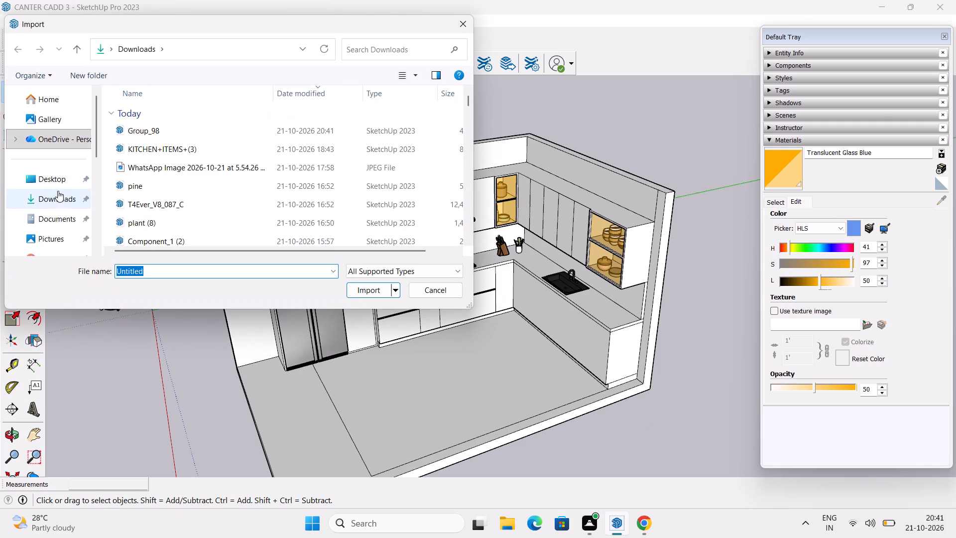
left_click(59, 196)
left_click(153, 132)
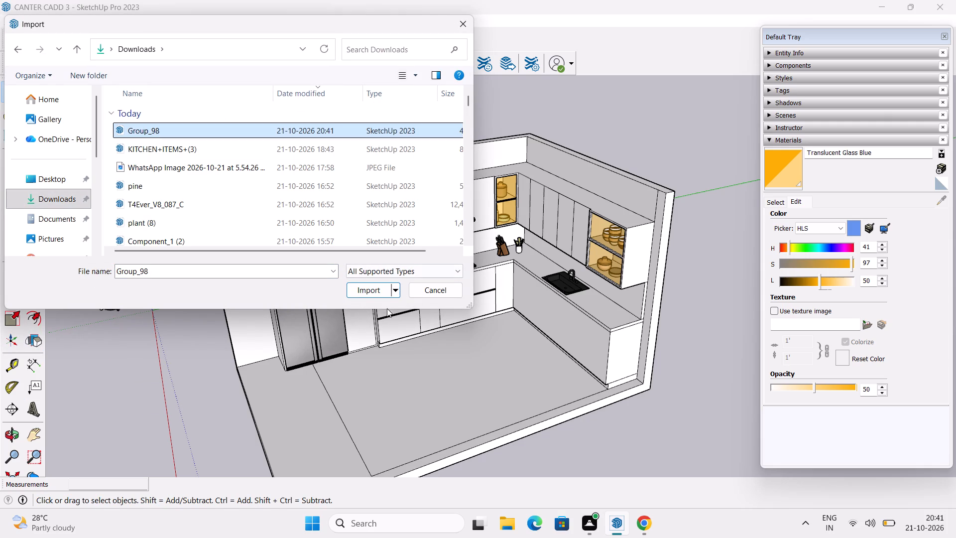
left_click(375, 290)
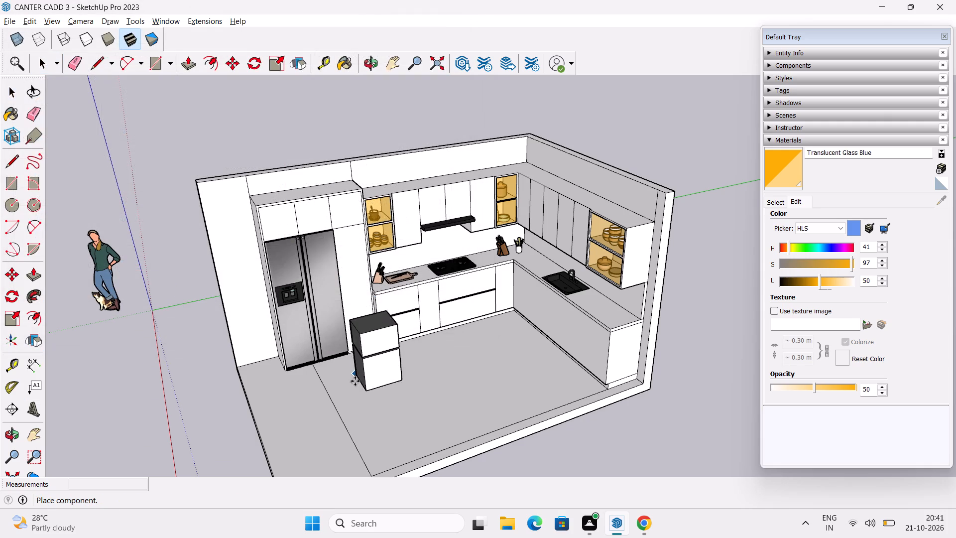
left_click(362, 398)
Rotate the imported oven unit 180 degrees on the floor plane so its doors face the room.
middle_click_drag(362, 417, 550, 363)
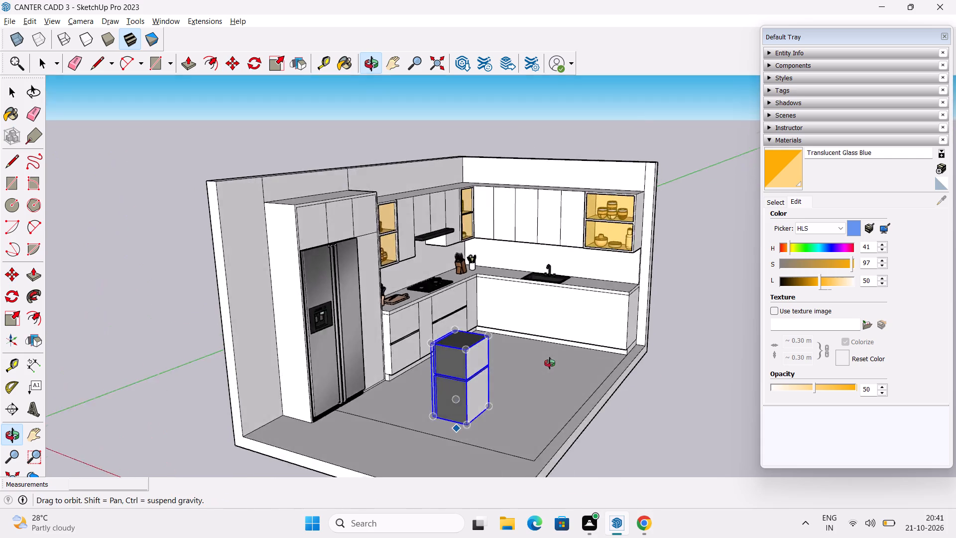
middle_click_drag(550, 363, 476, 365)
scroll(475, 361, "down", 1)
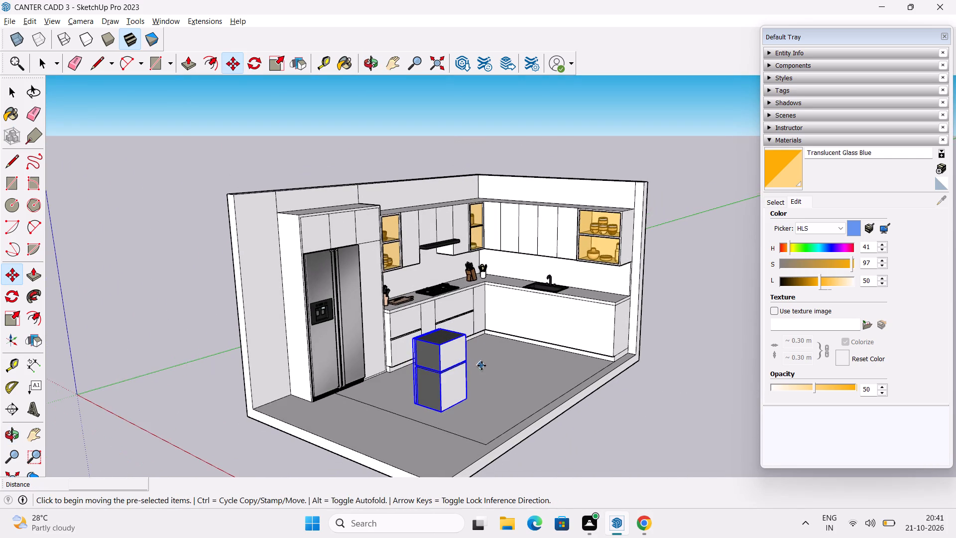
middle_click_drag(481, 366, 487, 315)
middle_click_drag(501, 339, 488, 359)
key("space")
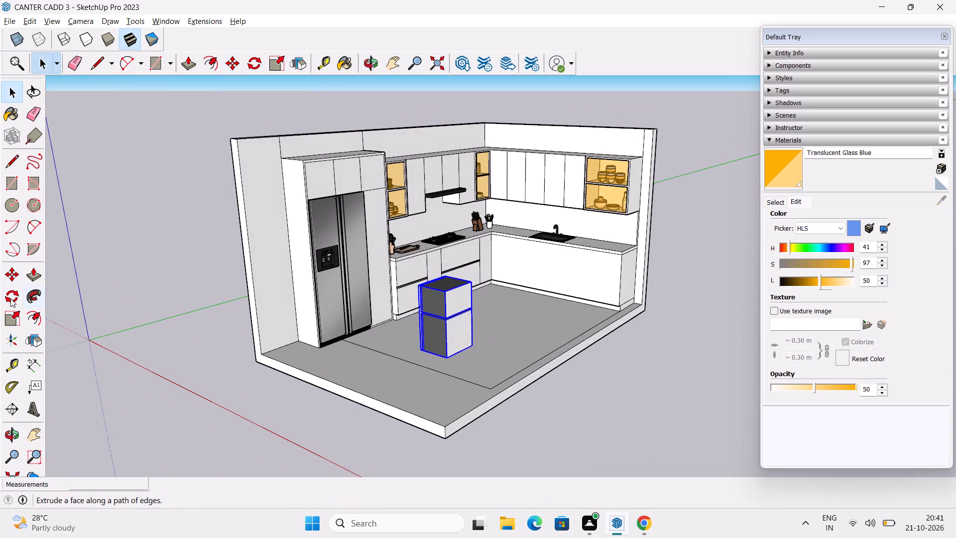
left_click(7, 298)
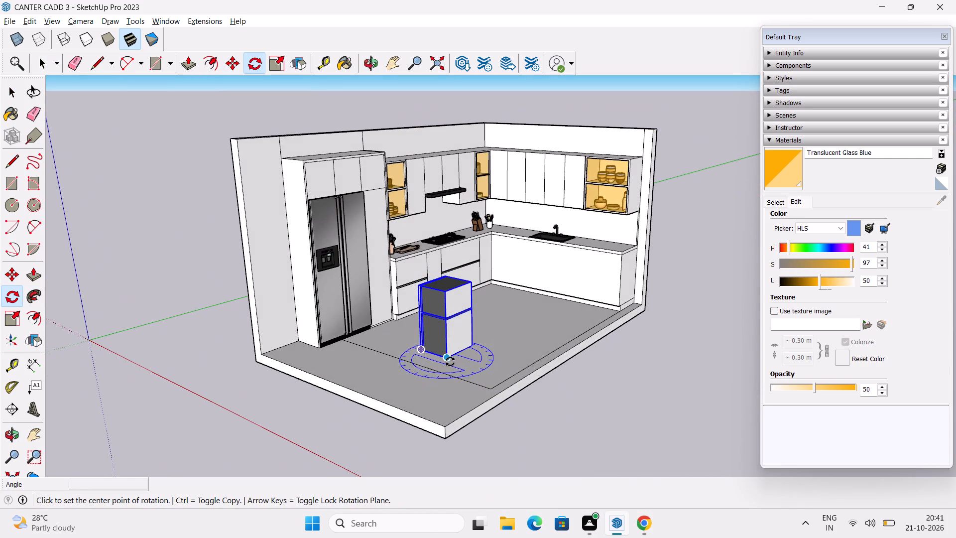
left_click(450, 362)
left_click(473, 347)
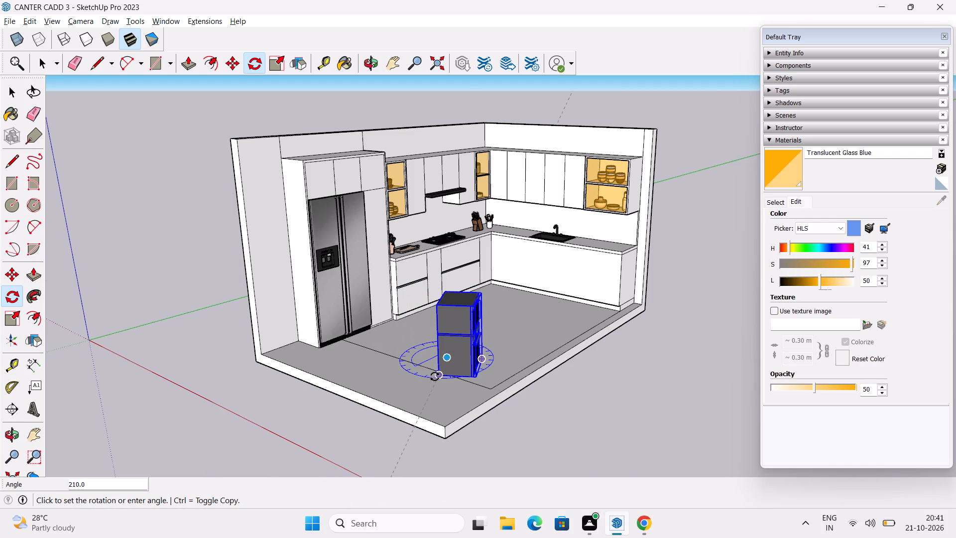
type("180")
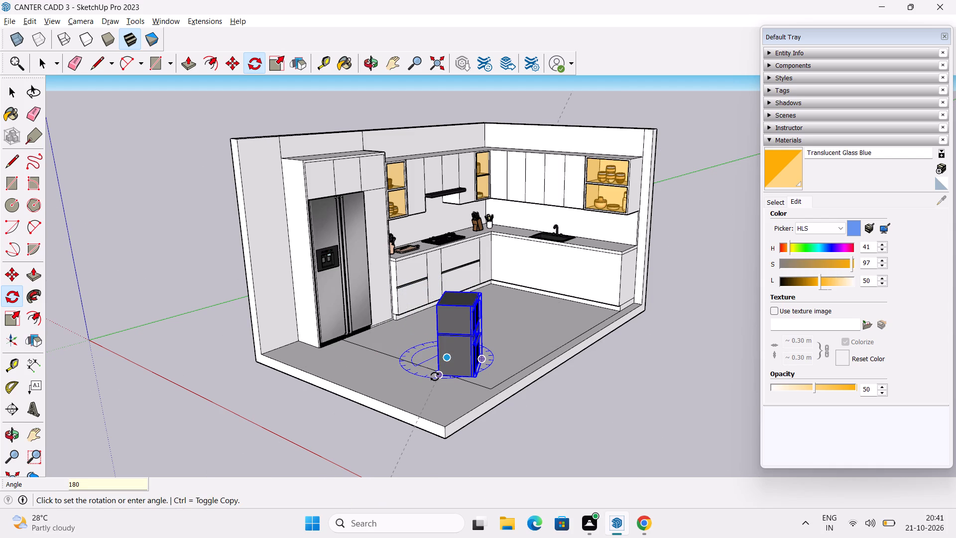
key("Return")
key("space")
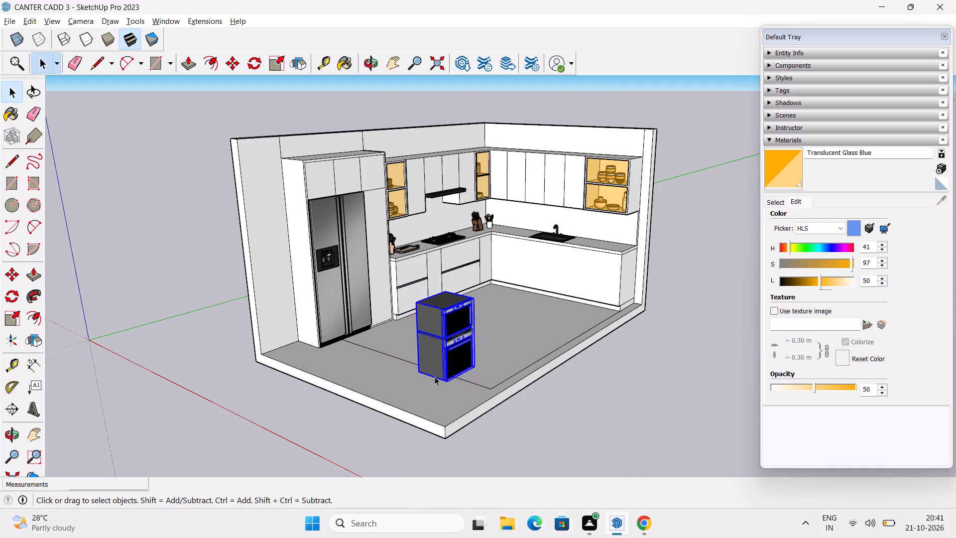
Scale the oven unit down to about 0.8 in width along the green axis and make it shallower in depth.
scroll(438, 324, "up", 4)
middle_click_drag(436, 335, 284, 331)
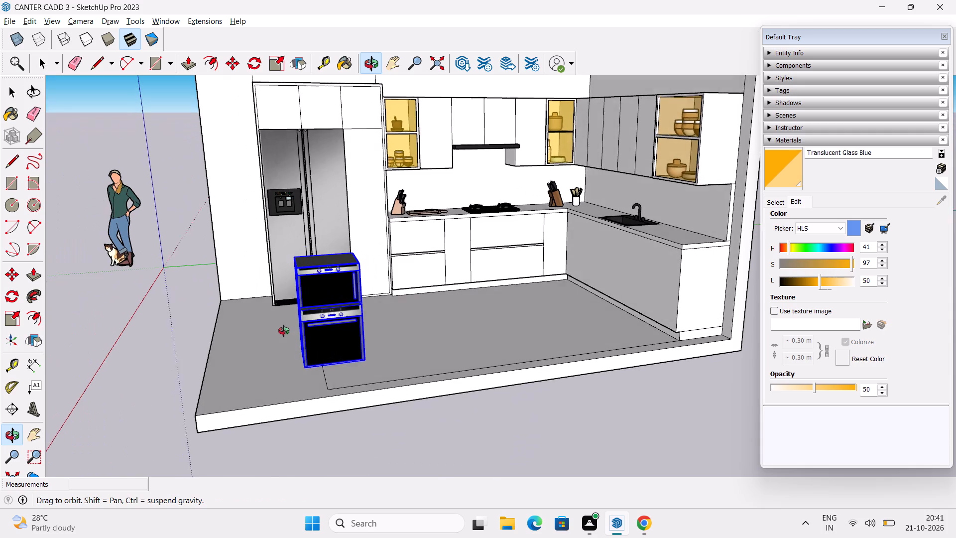
middle_click_drag(284, 331, 282, 337)
left_click(6, 319)
middle_click_drag(295, 338, 436, 434)
left_click_drag(426, 441, 438, 430)
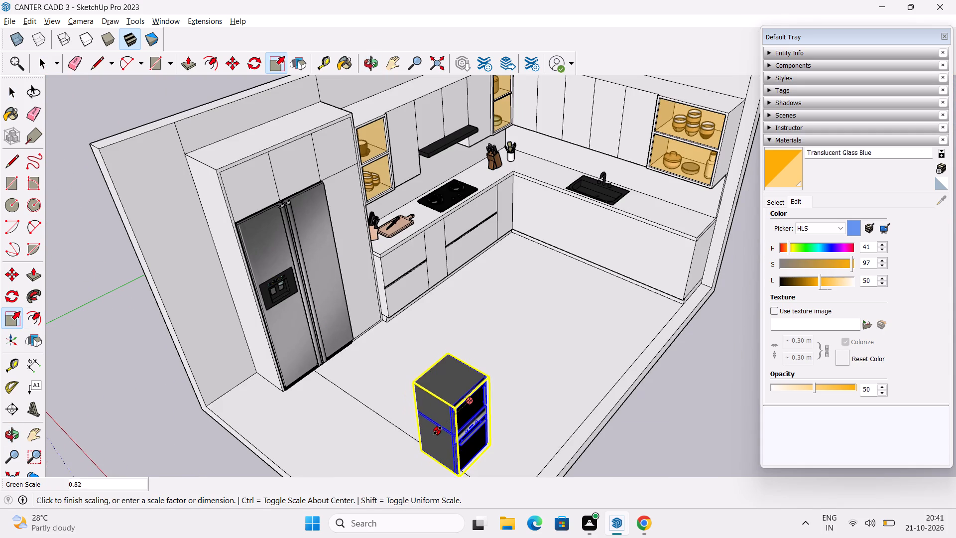
left_click_drag(438, 430, 441, 429)
middle_click_drag(433, 403, 568, 442)
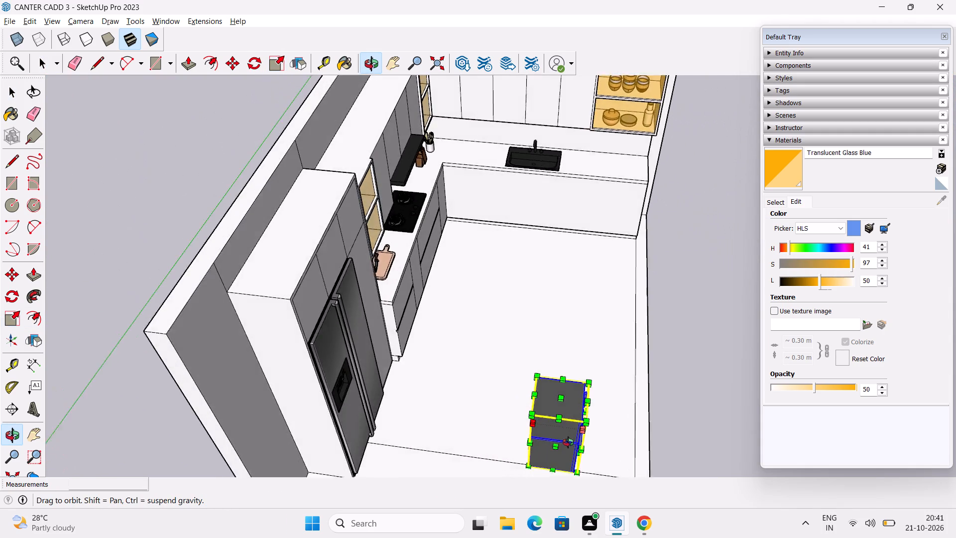
middle_click_drag(568, 442, 397, 410)
left_click_drag(449, 428, 431, 400)
middle_click_drag(432, 407, 355, 369)
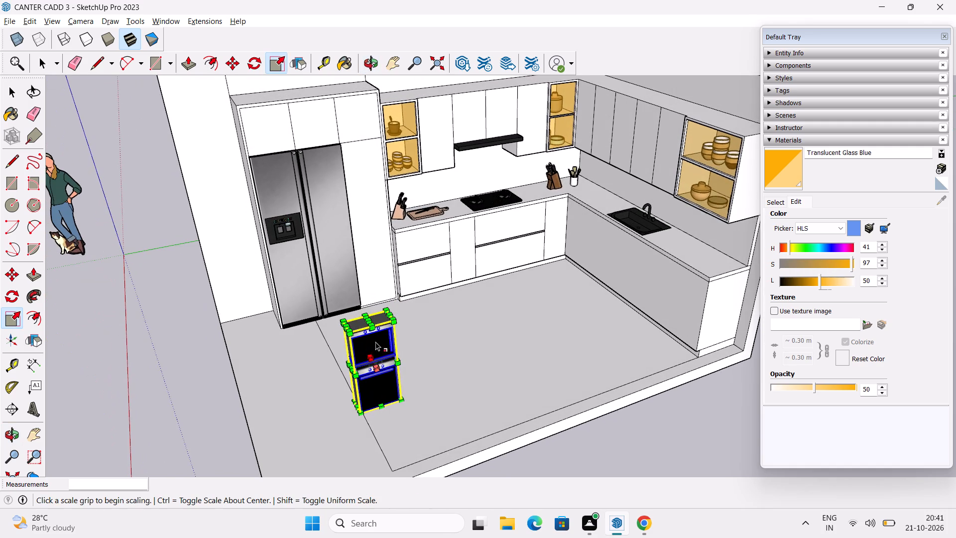
Scale the oven unit's height down to about 0.8 along the blue axis.
left_click_drag(368, 321, 370, 337)
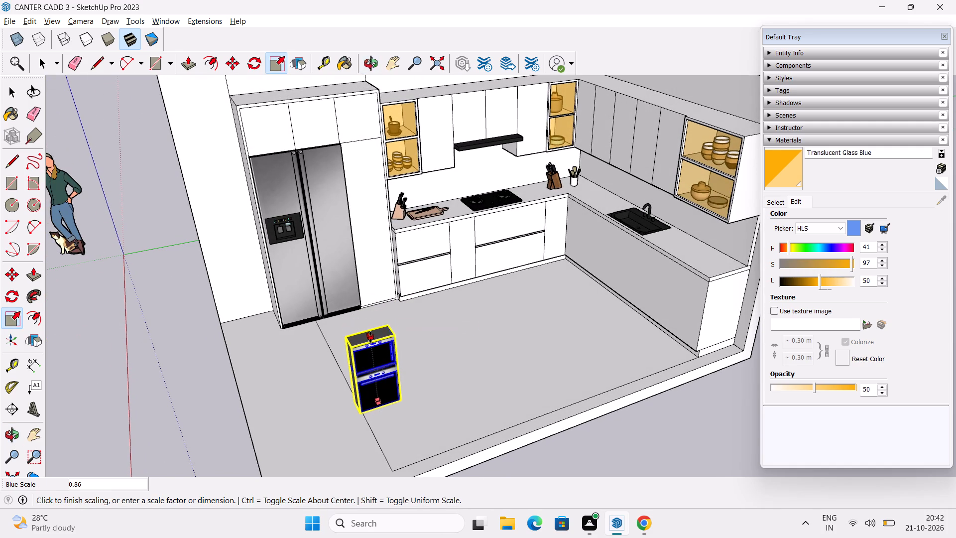
left_click_drag(370, 337, 371, 344)
middle_click_drag(366, 365, 322, 316)
key("space")
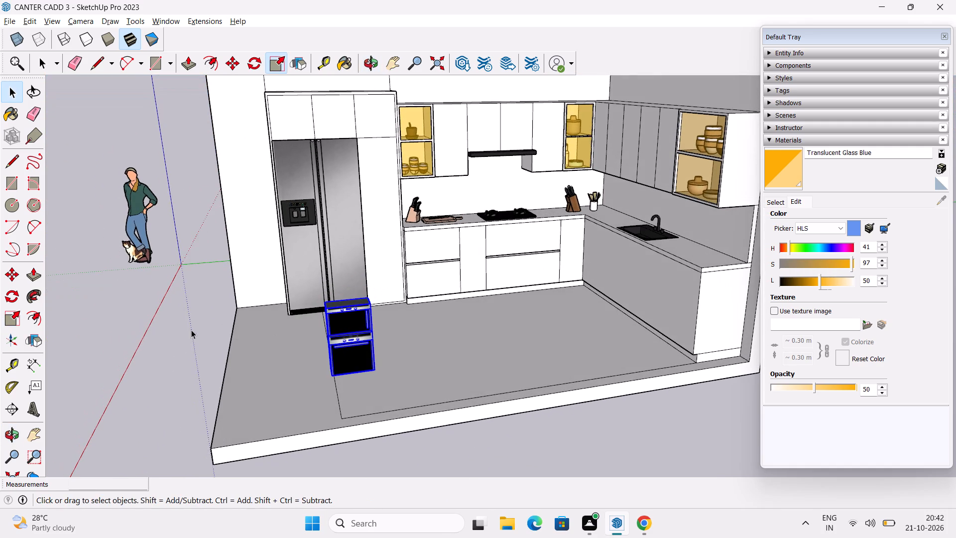
Inspect the resized oven unit against the fridge and surrounding cabinets from several angles.
left_click(187, 334)
middle_click_drag(277, 346, 339, 405)
scroll(380, 303, "up", 3)
middle_click_drag(381, 295, 382, 339)
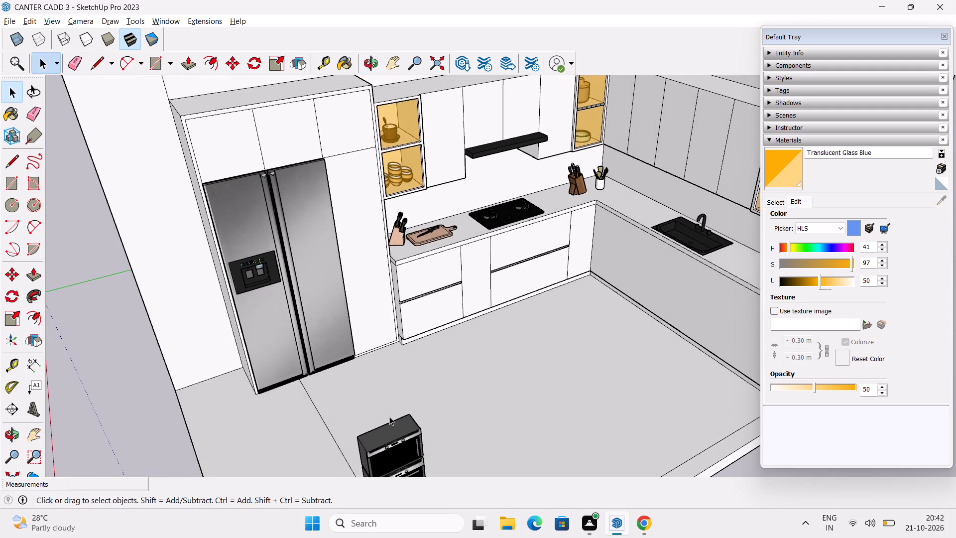
middle_click_drag(391, 416, 409, 371)
scroll(417, 385, "down", 1)
middle_click_drag(429, 415, 445, 343)
scroll(445, 343, "down", 1)
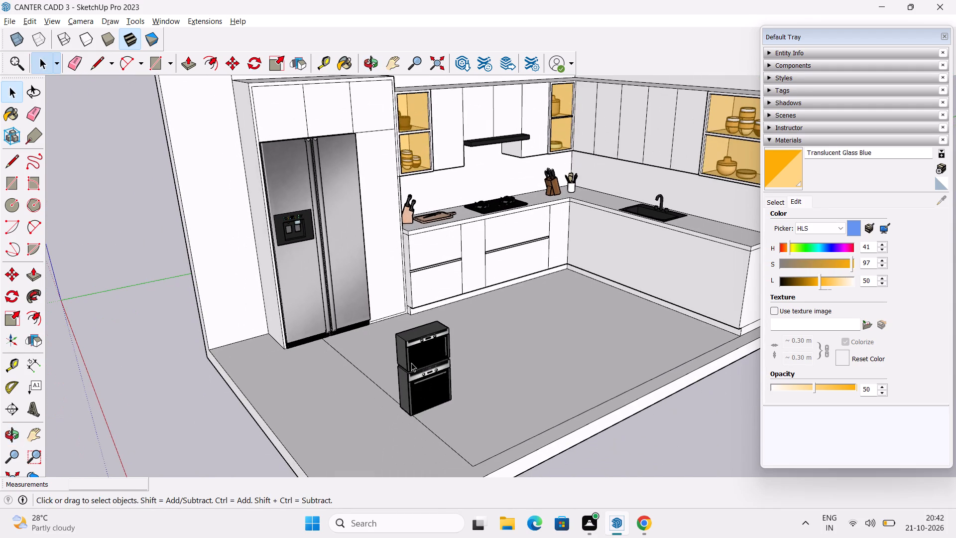
middle_click_drag(414, 325, 333, 324)
scroll(224, 180, "up", 3)
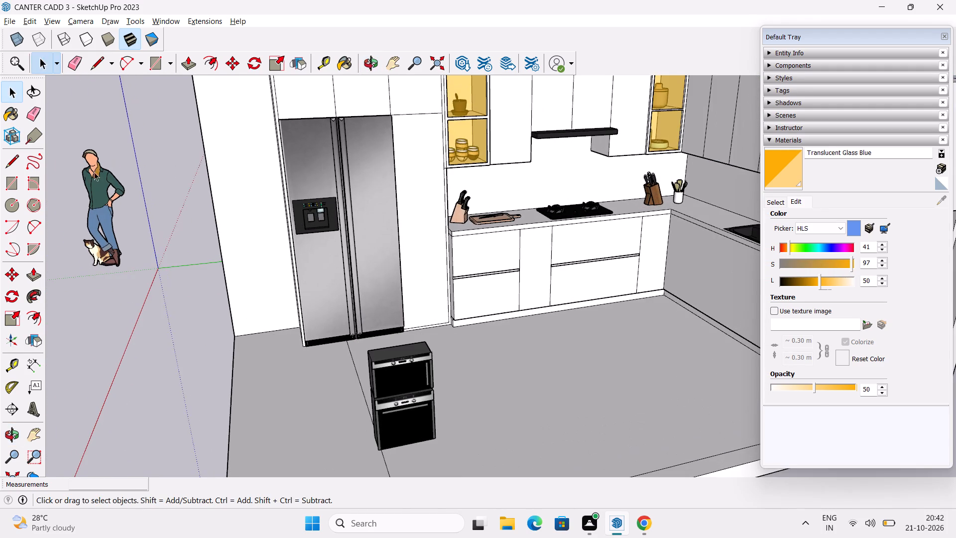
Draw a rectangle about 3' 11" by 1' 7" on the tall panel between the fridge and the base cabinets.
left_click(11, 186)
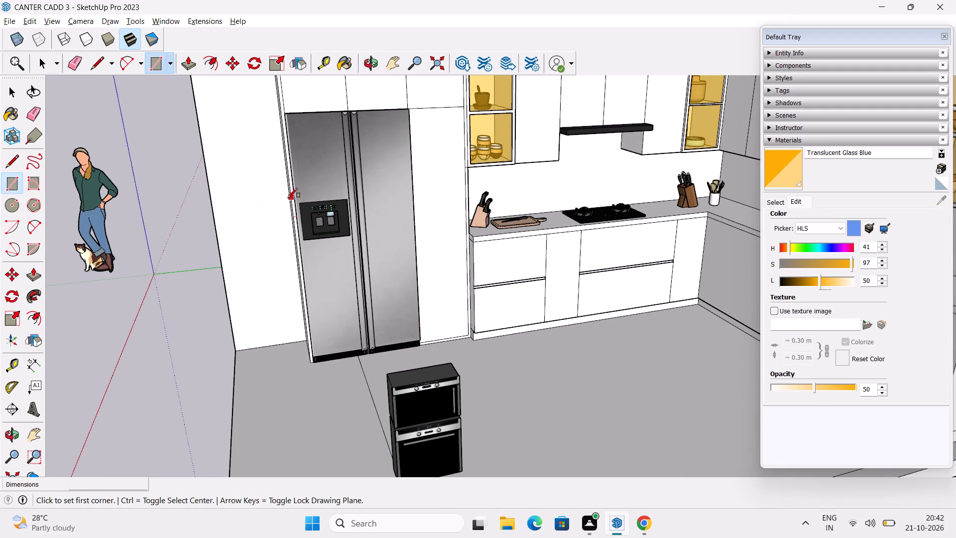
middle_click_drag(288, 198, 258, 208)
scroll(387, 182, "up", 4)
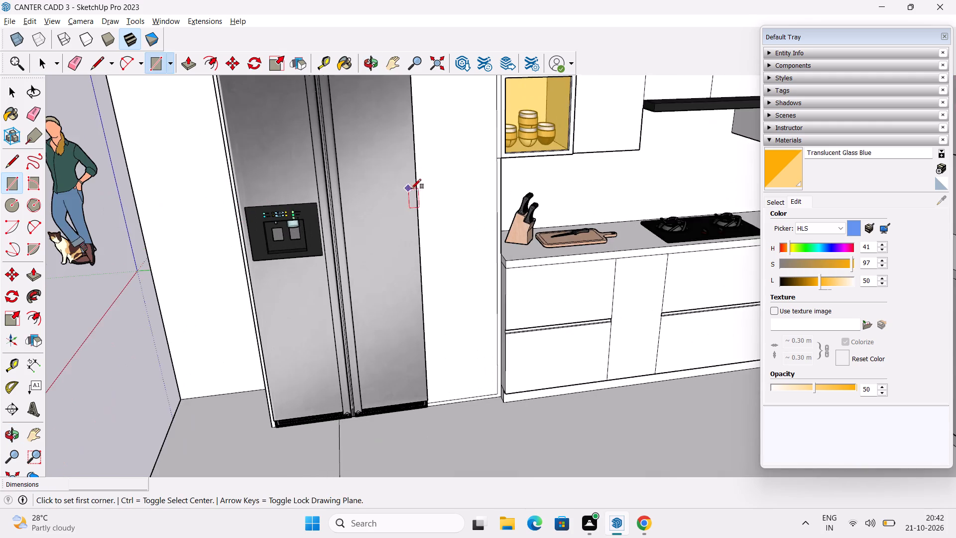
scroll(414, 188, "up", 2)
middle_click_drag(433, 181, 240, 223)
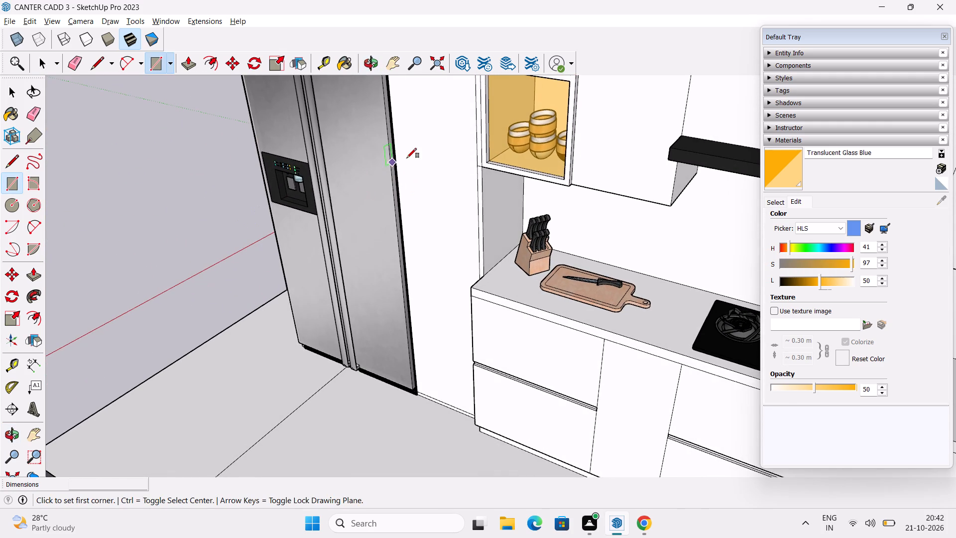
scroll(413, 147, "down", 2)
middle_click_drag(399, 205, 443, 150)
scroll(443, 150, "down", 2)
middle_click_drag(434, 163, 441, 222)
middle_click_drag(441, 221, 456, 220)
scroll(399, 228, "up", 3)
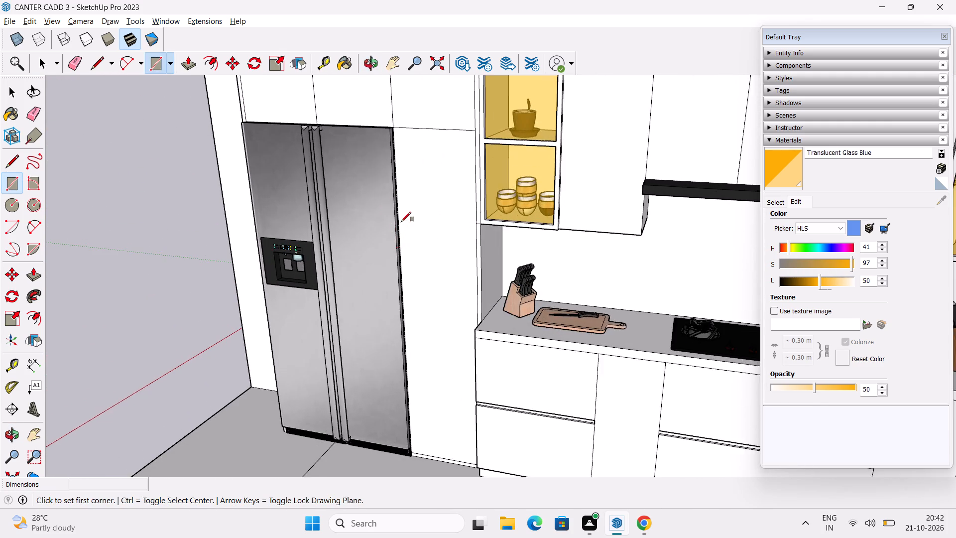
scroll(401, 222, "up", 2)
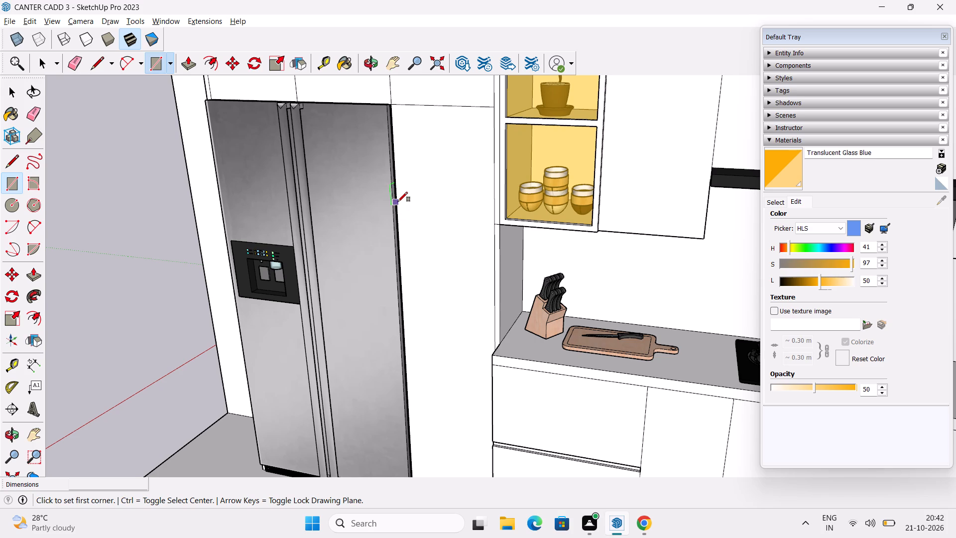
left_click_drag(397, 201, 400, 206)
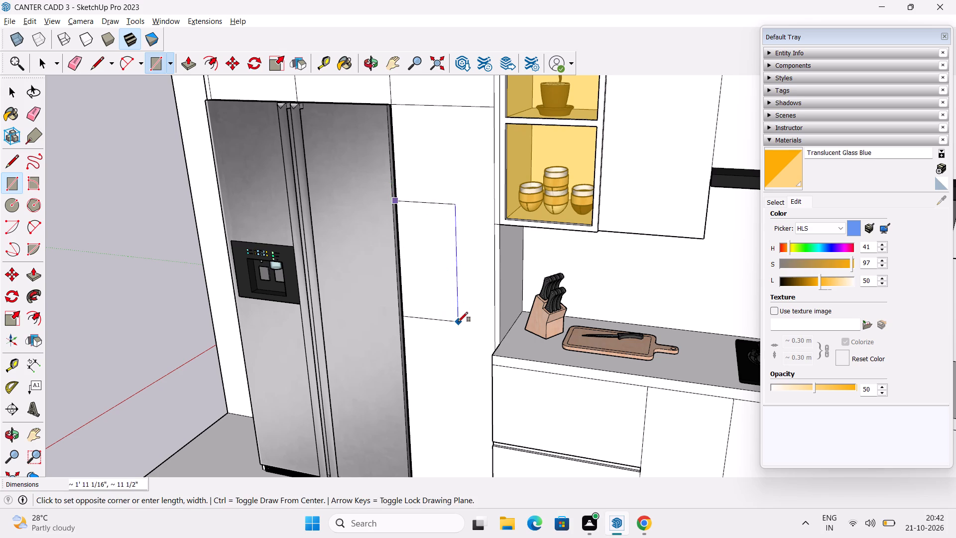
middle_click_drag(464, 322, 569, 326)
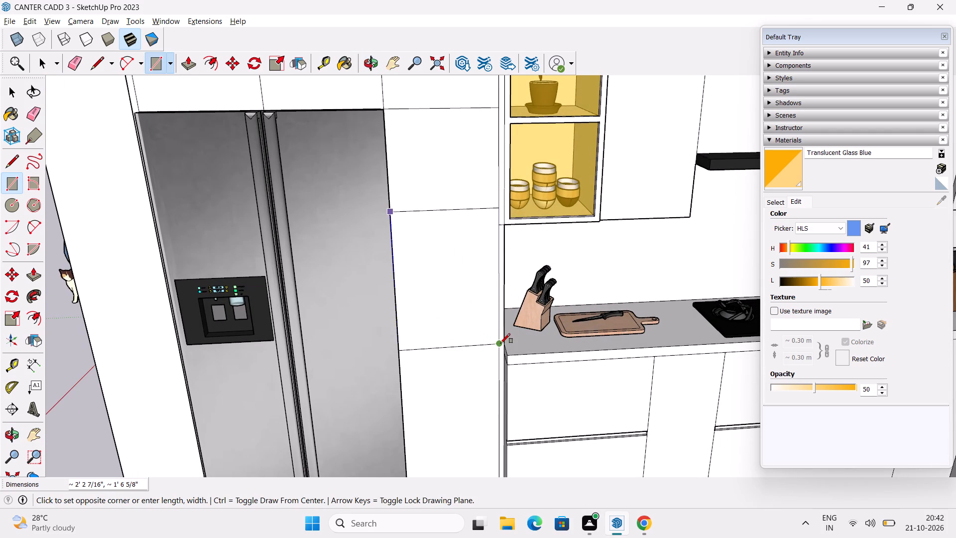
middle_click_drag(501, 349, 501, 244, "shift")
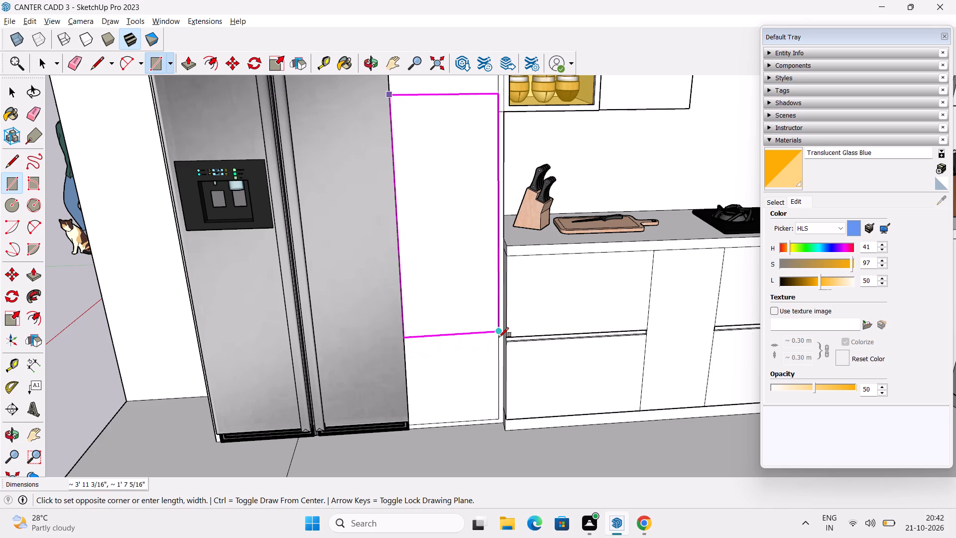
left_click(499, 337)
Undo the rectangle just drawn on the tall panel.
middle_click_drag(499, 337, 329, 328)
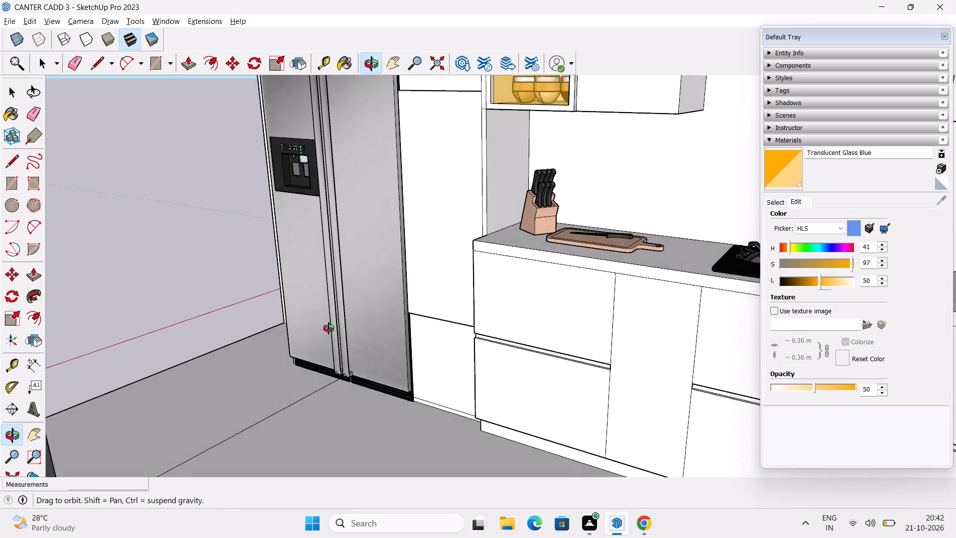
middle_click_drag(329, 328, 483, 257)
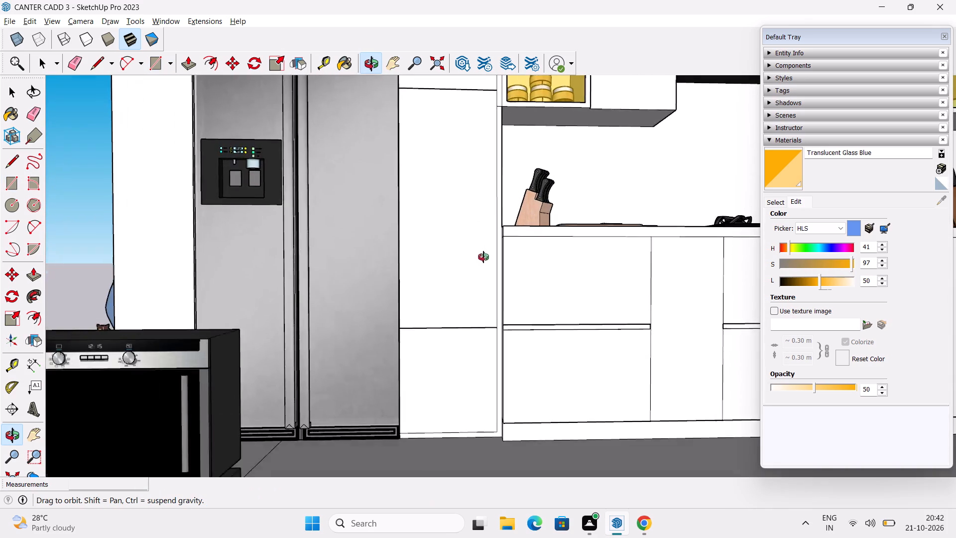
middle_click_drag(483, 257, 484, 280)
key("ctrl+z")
Draw a rectangle about 3' 2" by 1' 7" on the tall panel beside the fridge, its base level with the drawer gap.
middle_click_drag(480, 298, 491, 315)
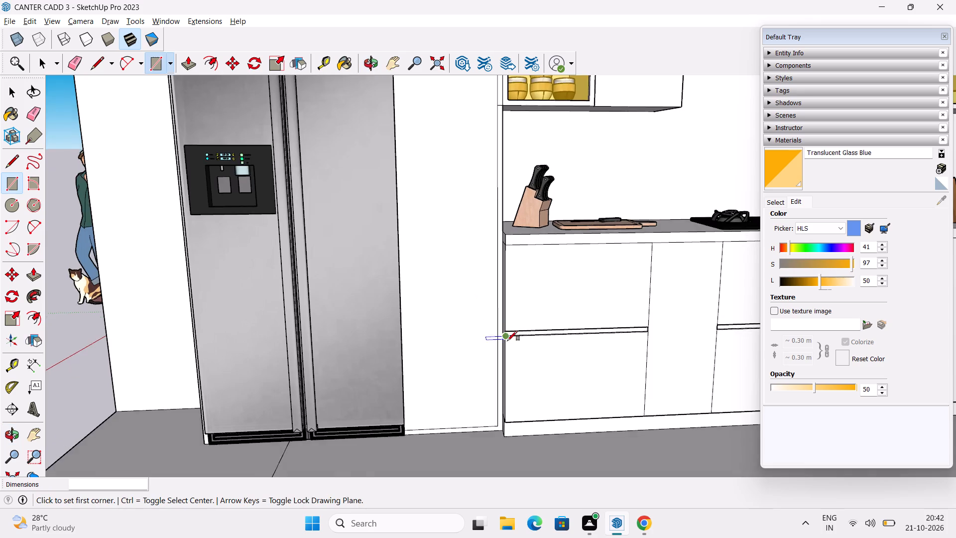
scroll(507, 341, "up", 6)
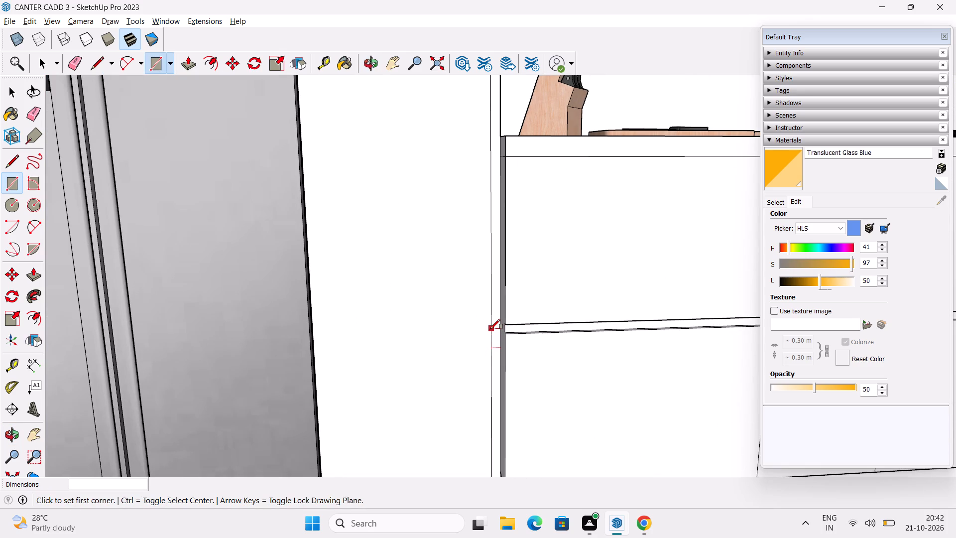
left_click(491, 323)
scroll(405, 147, "down", 3)
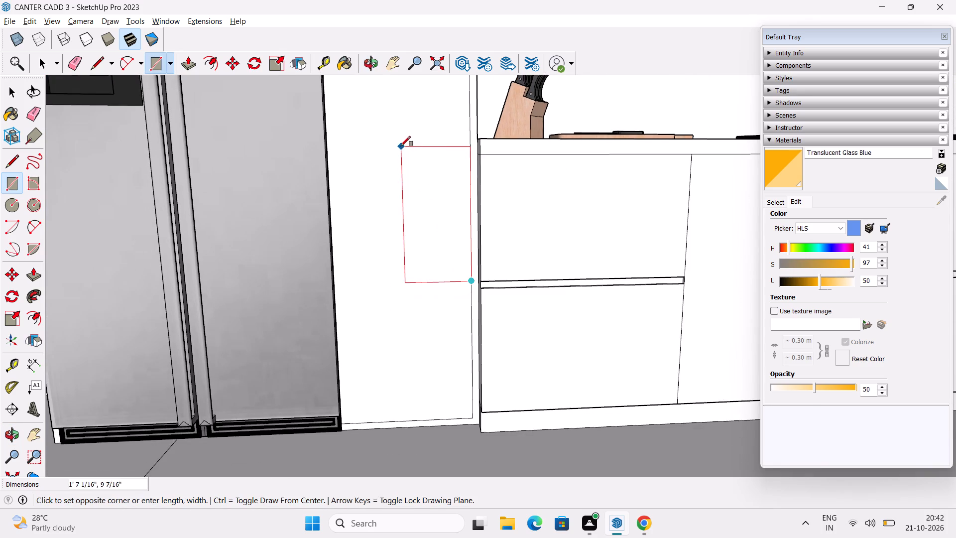
middle_click_drag(401, 146, 406, 307)
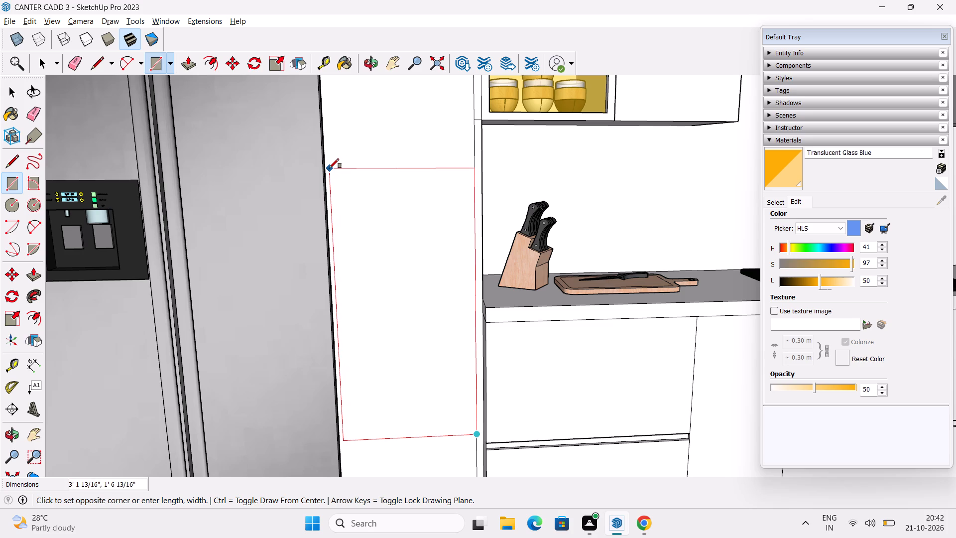
left_click(329, 168)
scroll(353, 188, "down", 4)
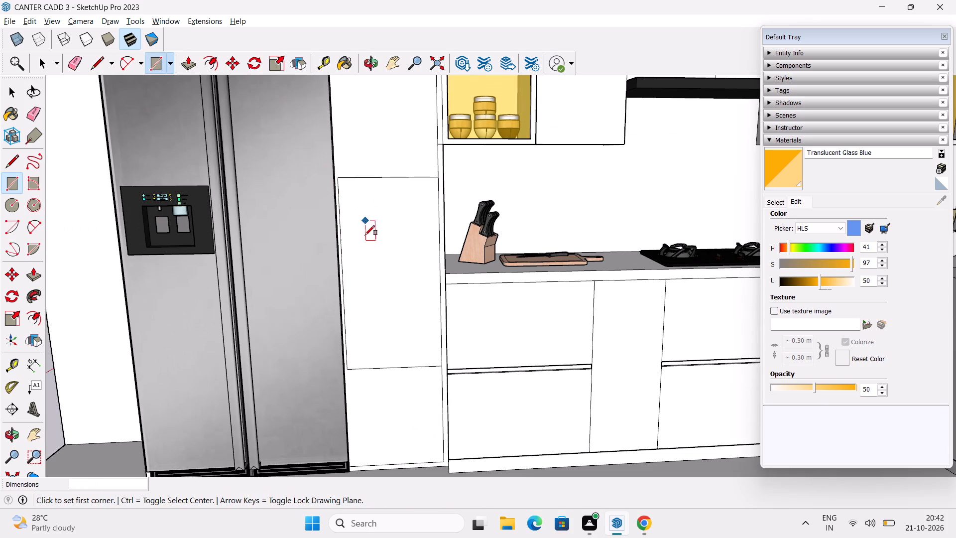
Recess the rectangle into the tall panel with Push/Pull, entering 6" and then revising the depth to 9".
key("space")
key("p")
left_click(389, 281)
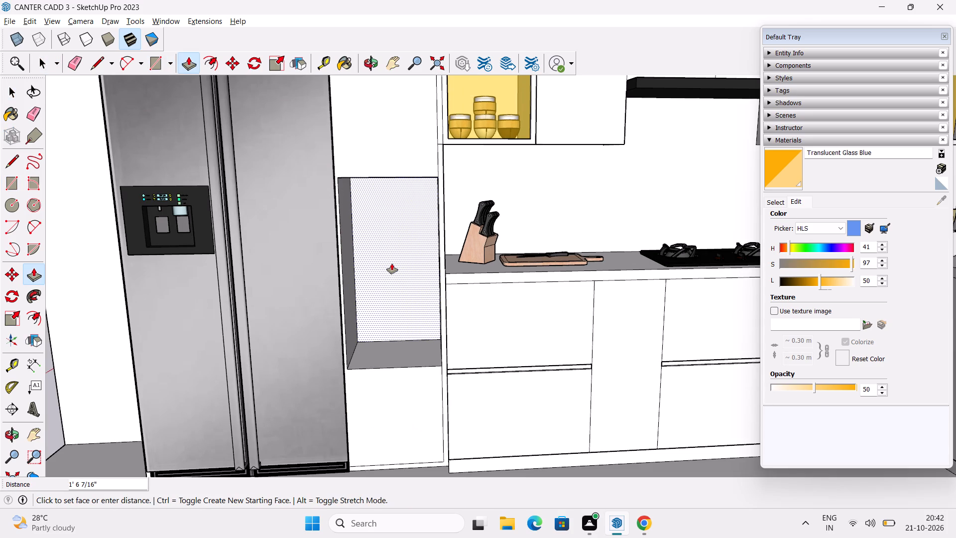
key("6")
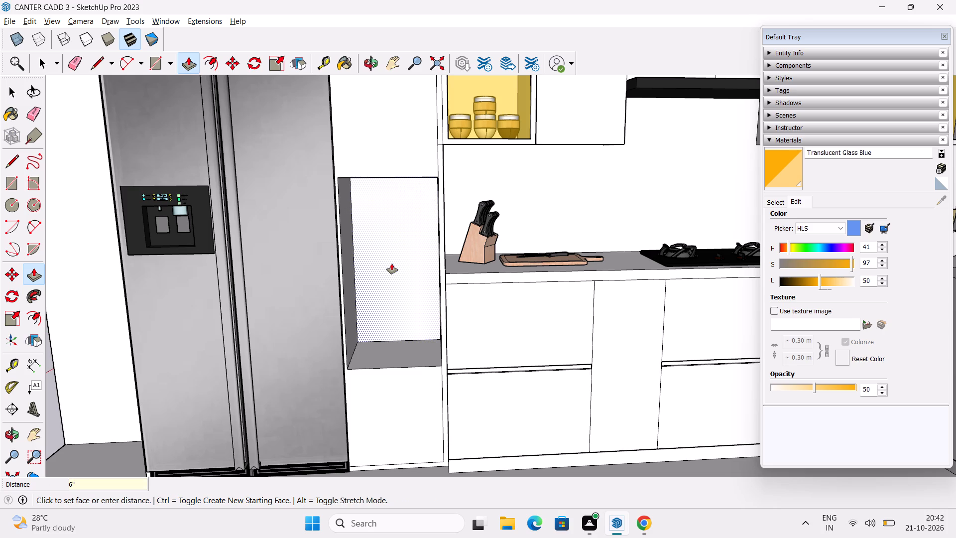
key("shift+quotedbl")
key("Return")
key("9")
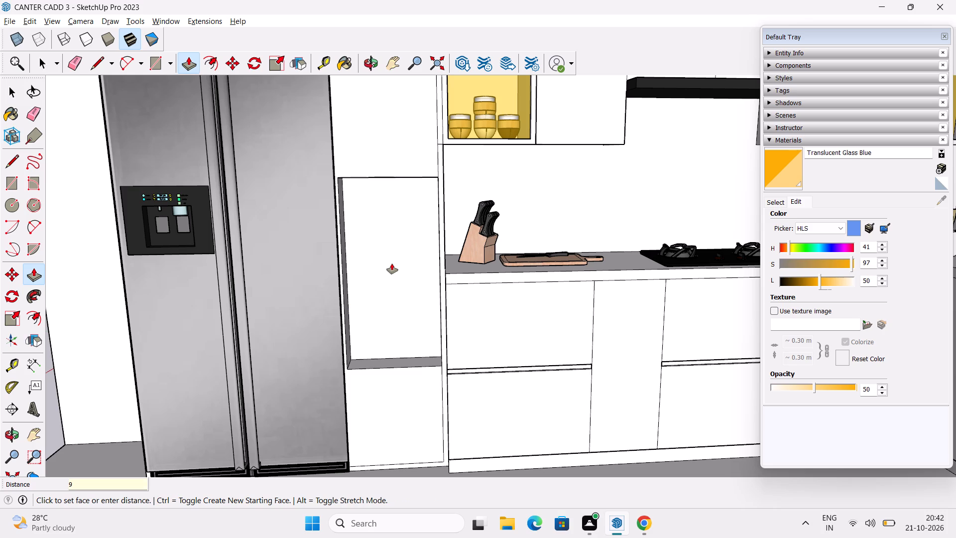
key("shift+quotedbl")
key("Return")
key("space")
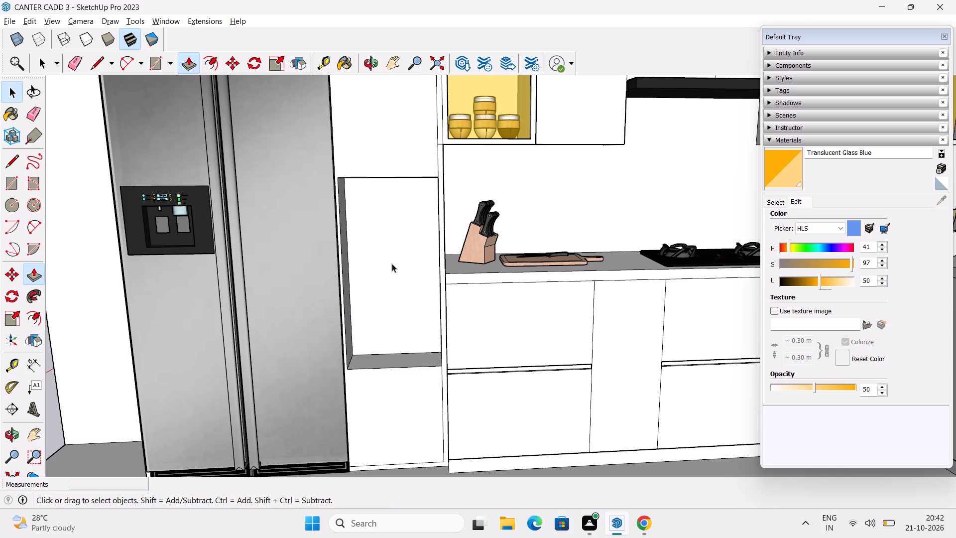
Move the oven unit by its front bottom corner into the niche, snapping it to the niche's lower front corner beside the counter.
scroll(392, 264, "down", 4)
middle_click_drag(403, 323, 417, 254)
scroll(416, 237, "down", 2)
left_click(293, 346)
middle_click_drag(380, 346, 318, 360)
scroll(315, 359, "up", 6)
key("m")
scroll(255, 449, "up", 2)
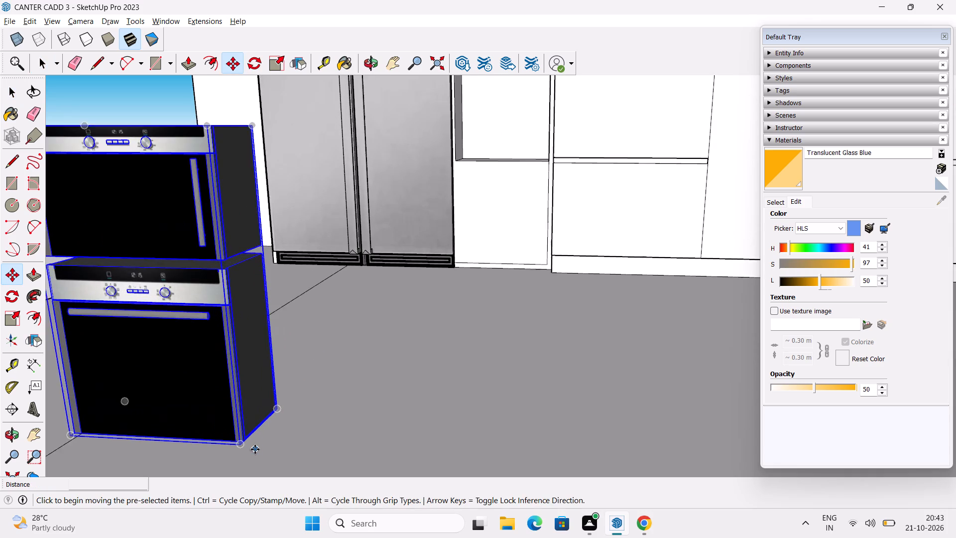
scroll(255, 449, "up", 5)
middle_click_drag(252, 446, 131, 460)
scroll(295, 388, "up", 4)
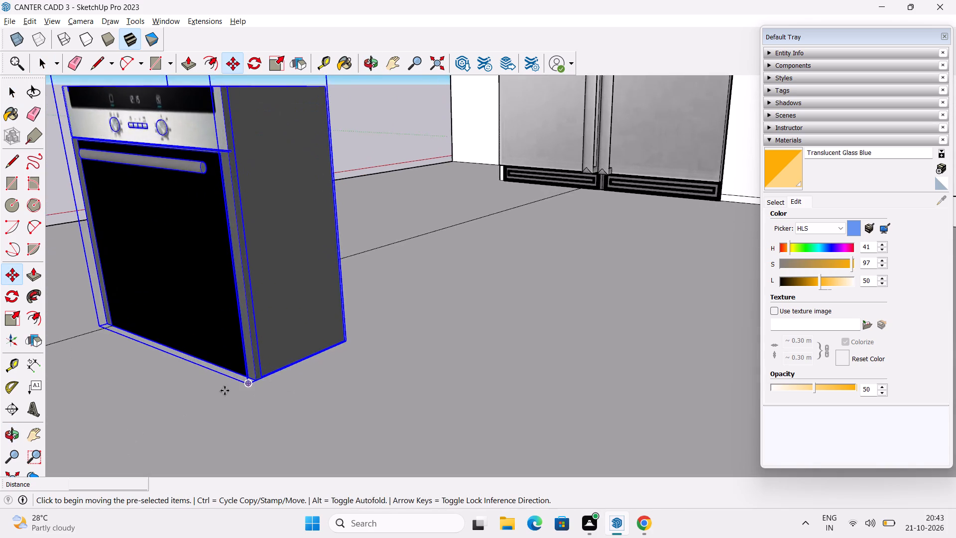
scroll(225, 391, "up", 5)
left_click(277, 373)
scroll(366, 342, "down", 1)
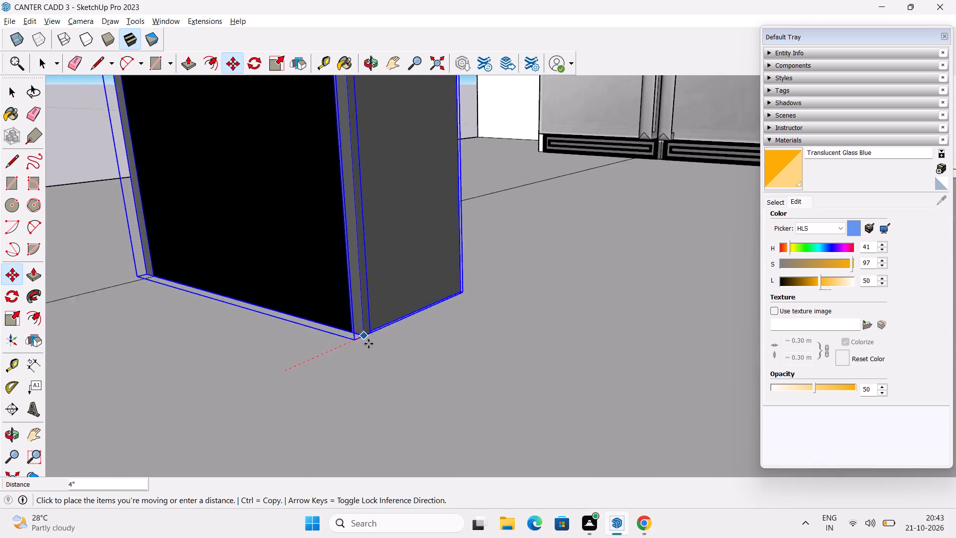
scroll(368, 344, "down", 6)
middle_click_drag(486, 321, 283, 476)
middle_click_drag(627, 301, 402, 466, "shift")
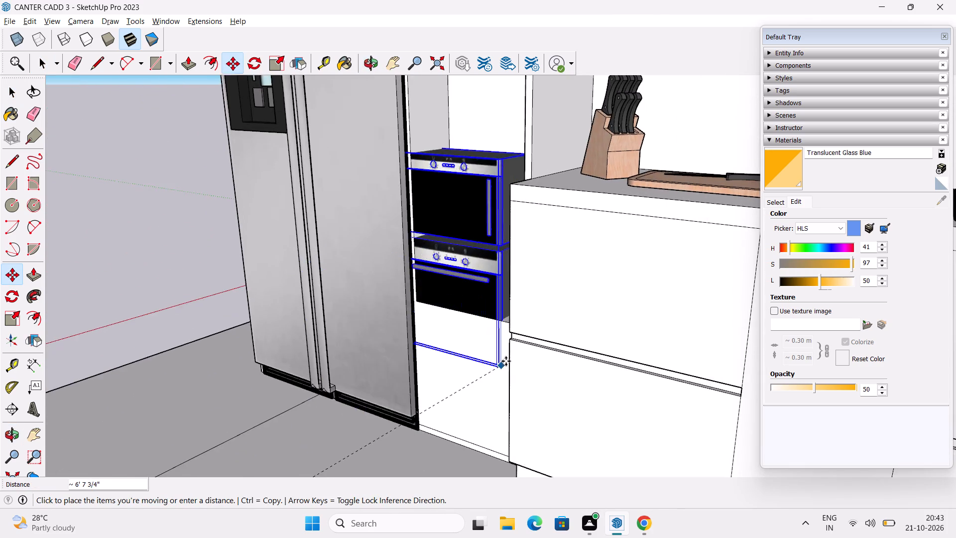
scroll(507, 359, "up", 7)
middle_click_drag(509, 351, 636, 439)
scroll(592, 368, "up", 4)
scroll(582, 320, "up", 2)
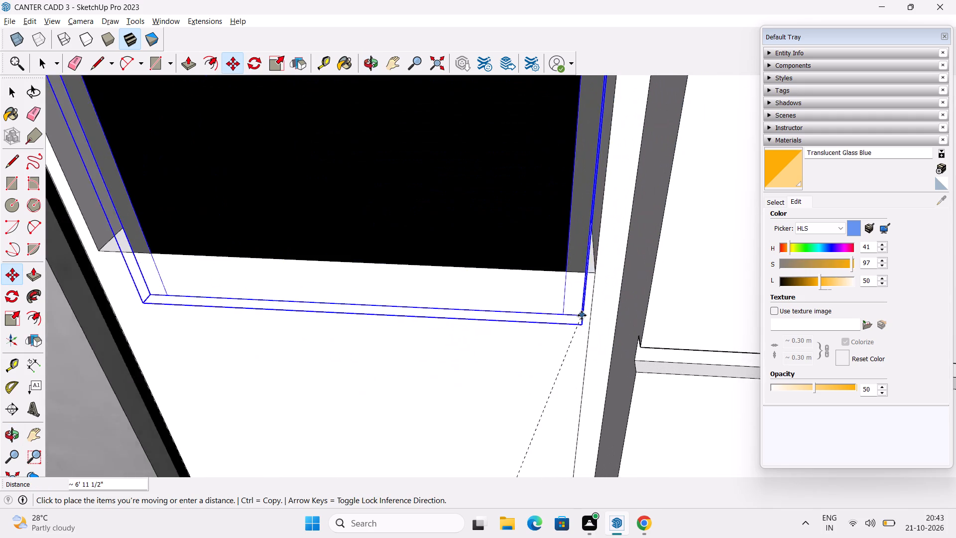
scroll(582, 315, "up", 3)
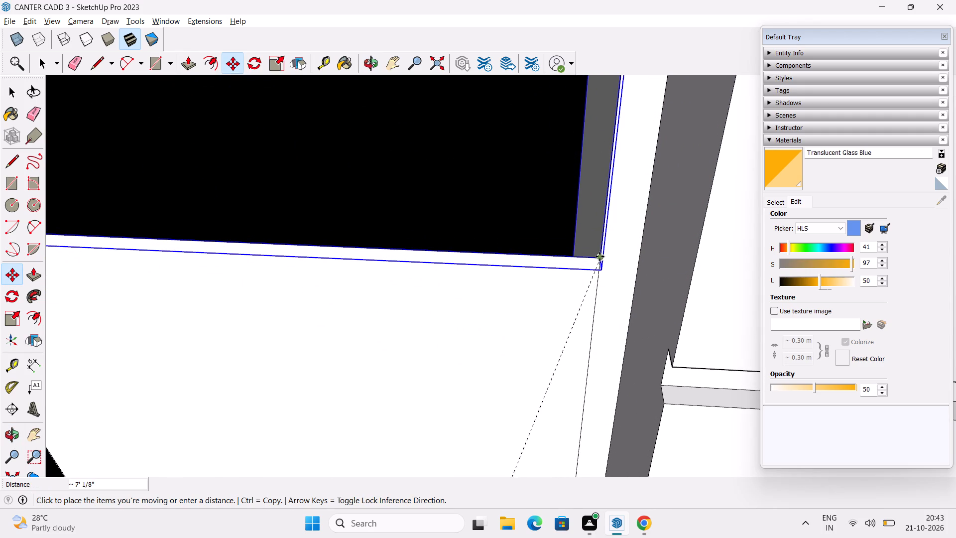
left_click(599, 257)
Scale the oven unit's width along the green axis by about 1.1 so its fridge-side edge fills the niche.
scroll(599, 263, "down", 12)
scroll(504, 314, "down", 3)
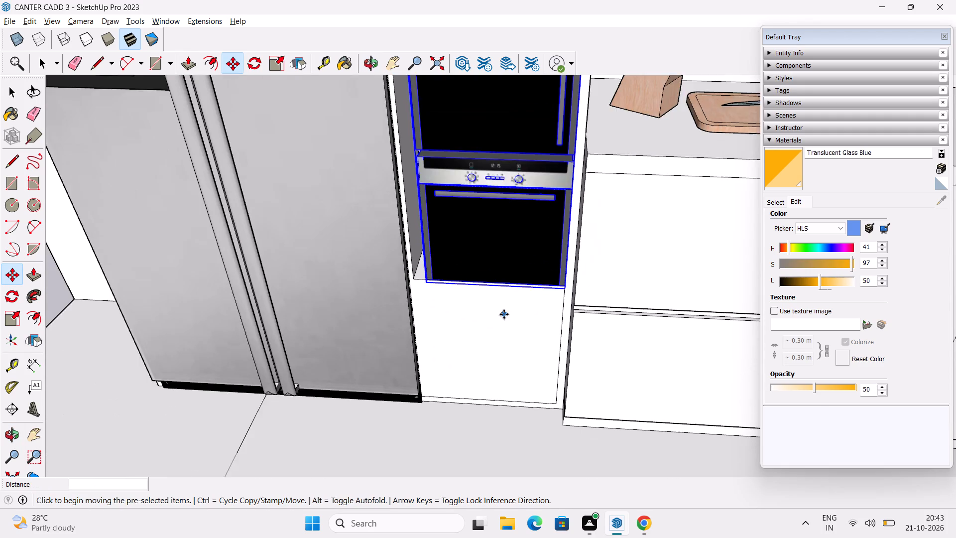
scroll(504, 314, "down", 4)
middle_click_drag(504, 314, 505, 283)
scroll(462, 298, "down", 4)
middle_click_drag(448, 349, 467, 304)
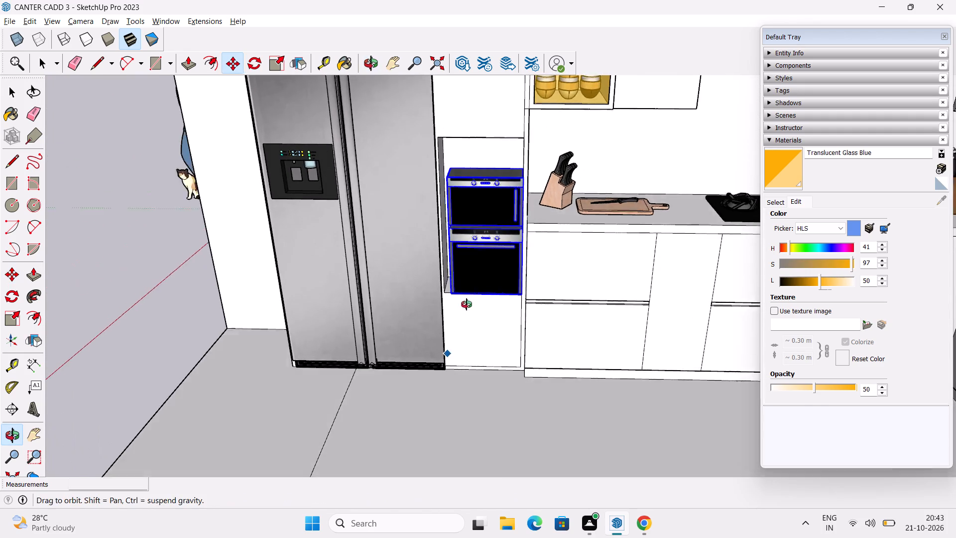
middle_click_drag(467, 304, 467, 300)
left_click(14, 315)
middle_click_drag(358, 305, 402, 327)
scroll(442, 283, "up", 2)
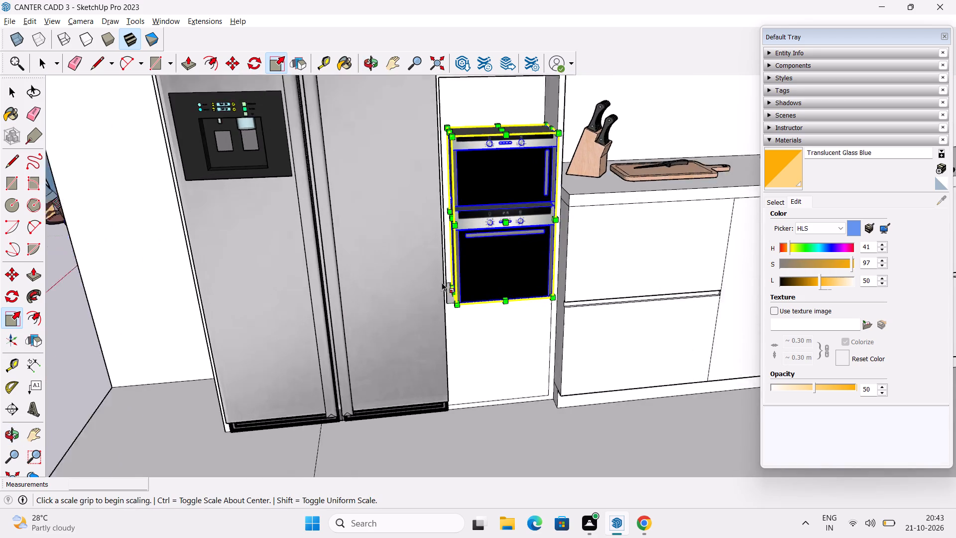
scroll(442, 282, "up", 4)
middle_click_drag(452, 255, 450, 260)
scroll(455, 223, "up", 2)
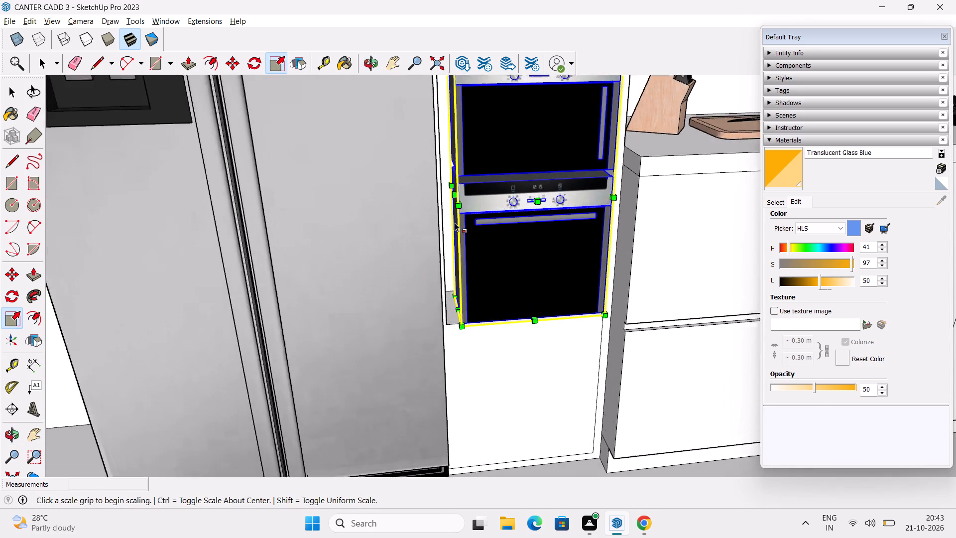
scroll(455, 223, "up", 4)
left_click_drag(455, 179, 426, 186)
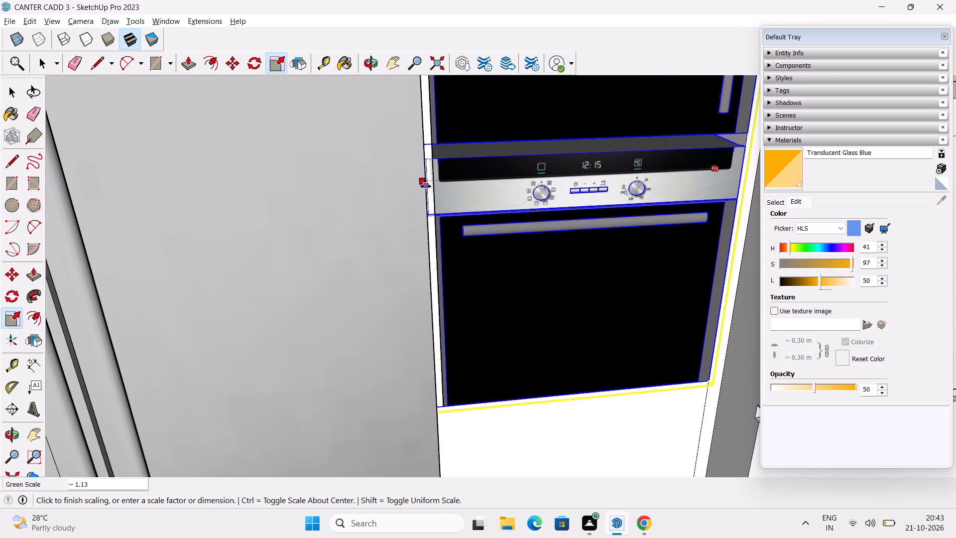
left_click_drag(426, 186, 433, 187)
scroll(442, 187, "down", 7)
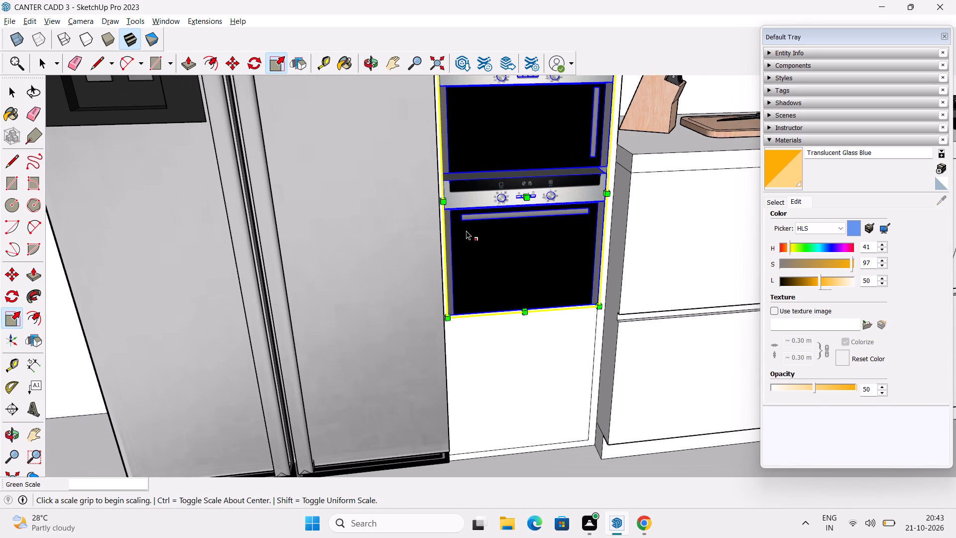
Scale the oven unit's height along the blue axis by about 1.31 so its top fills the niche.
middle_click_drag(466, 231, 424, 381)
middle_click_drag(474, 331, 481, 303)
middle_click_drag(483, 269, 468, 410, "shift")
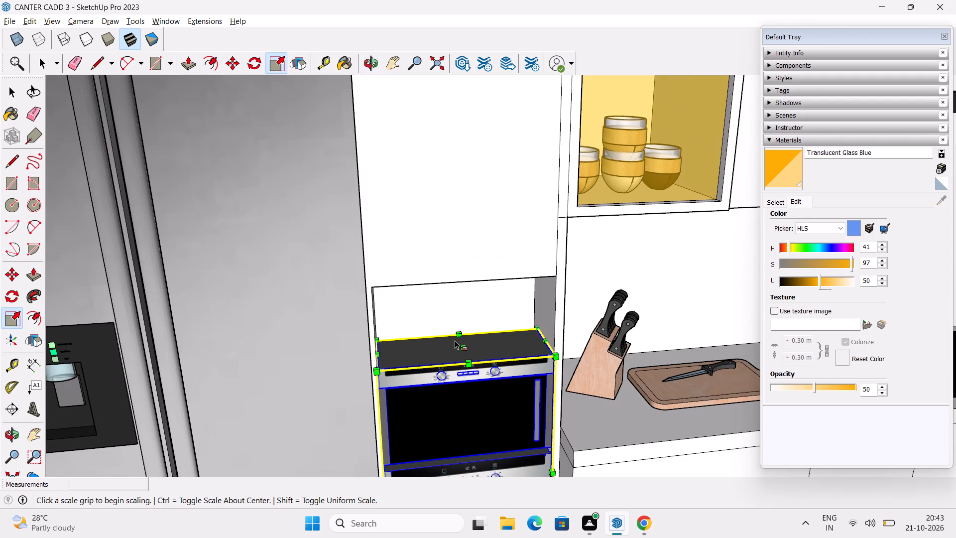
left_click_drag(467, 346, 490, 282)
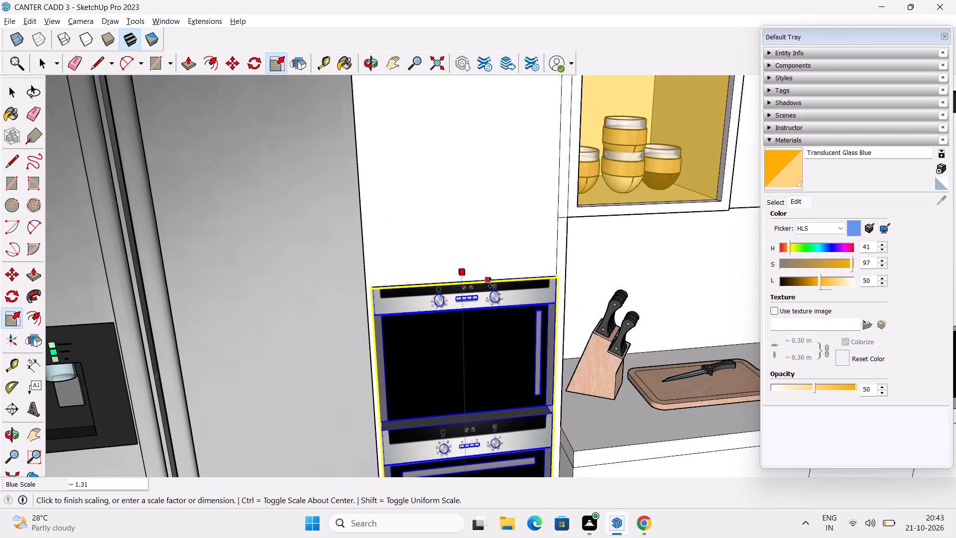
left_click_drag(490, 282, 492, 280)
scroll(492, 286, "down", 12)
key("space")
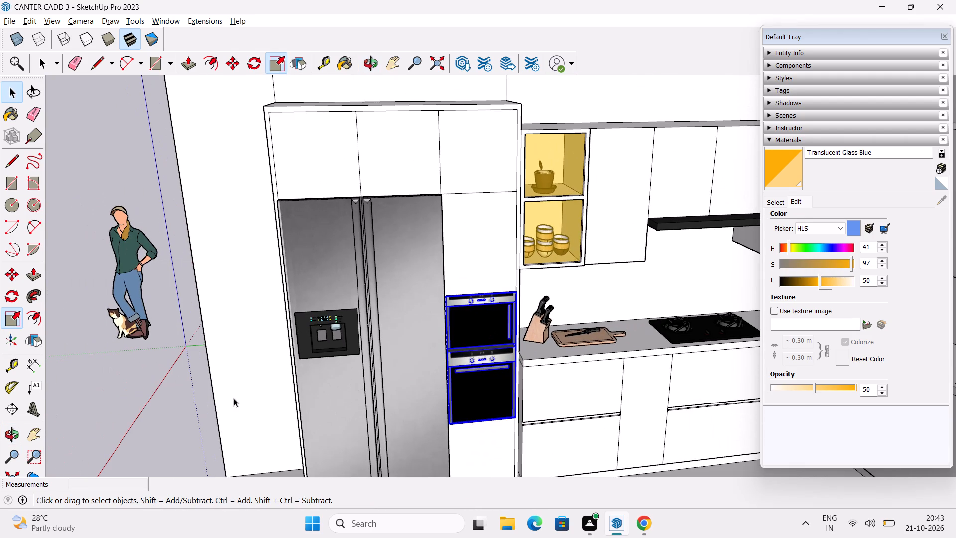
left_click(183, 405)
Delete the two leftover lines on the floor, one running out from the fridge and one parallel to the front edge.
scroll(376, 364, "down", 3)
middle_click(452, 379)
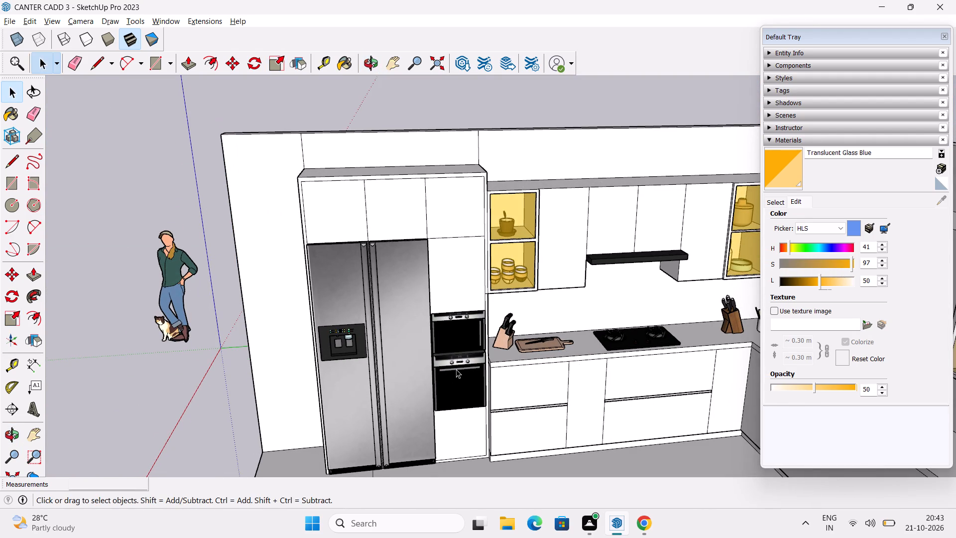
scroll(456, 369, "down", 5)
middle_click_drag(469, 385, 476, 281)
scroll(475, 273, "down", 2)
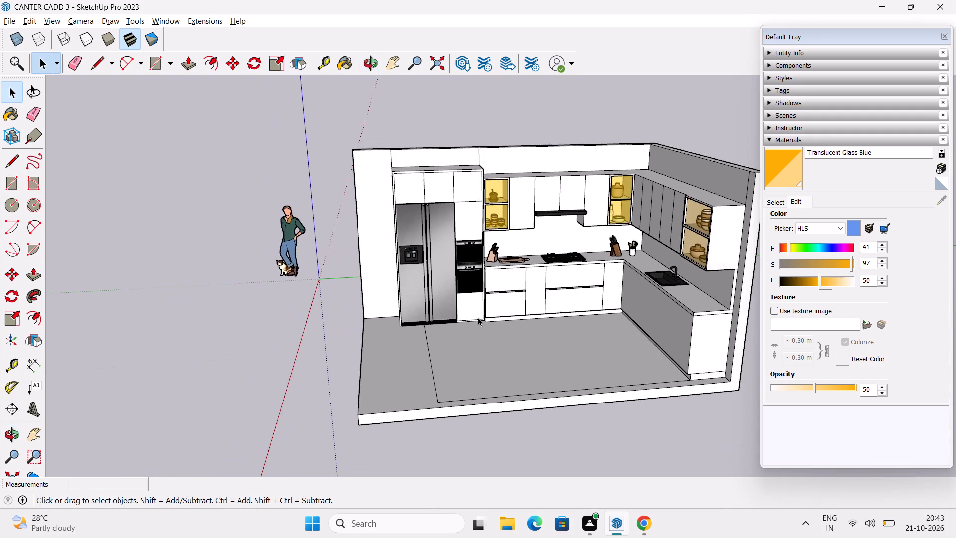
middle_click_drag(478, 326, 480, 425)
left_click(439, 396)
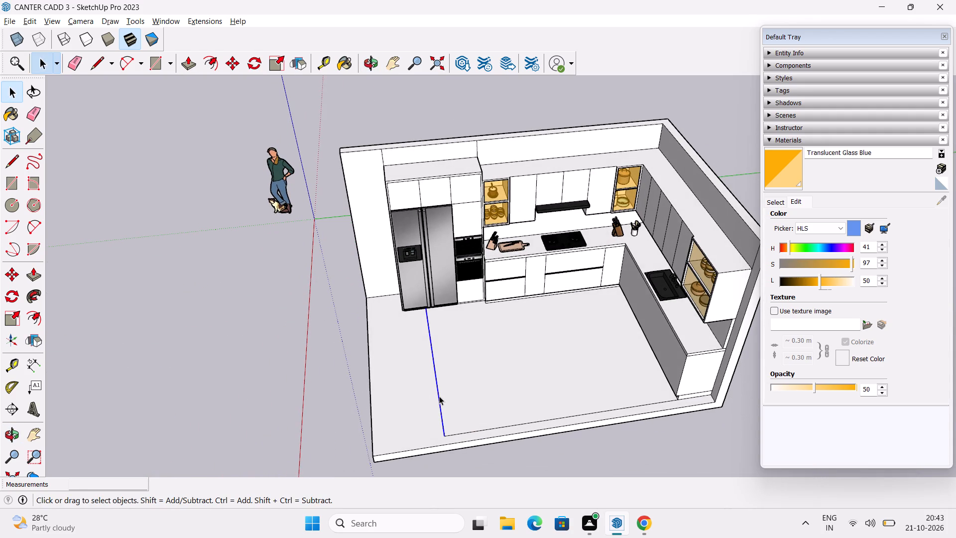
key("Delete")
left_click_drag(439, 396, 466, 413)
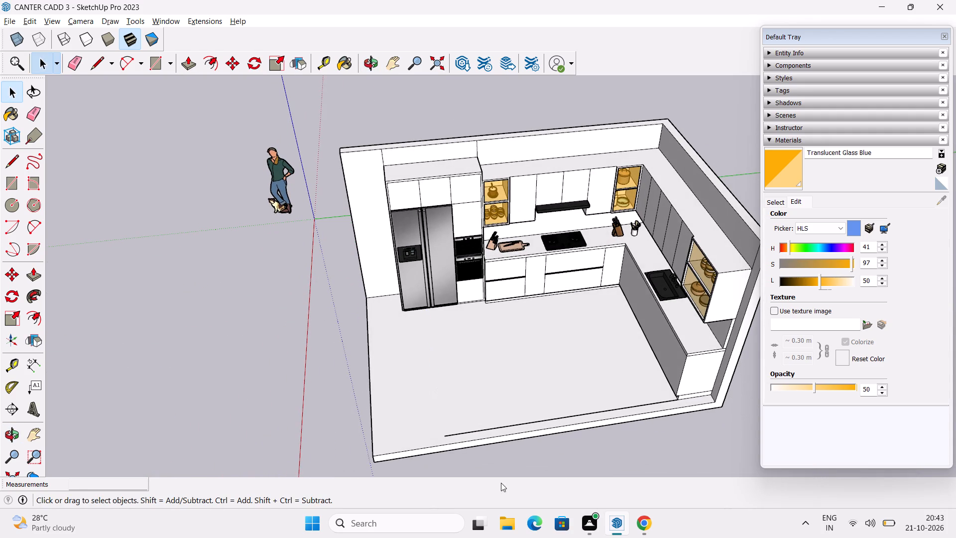
left_click(519, 423)
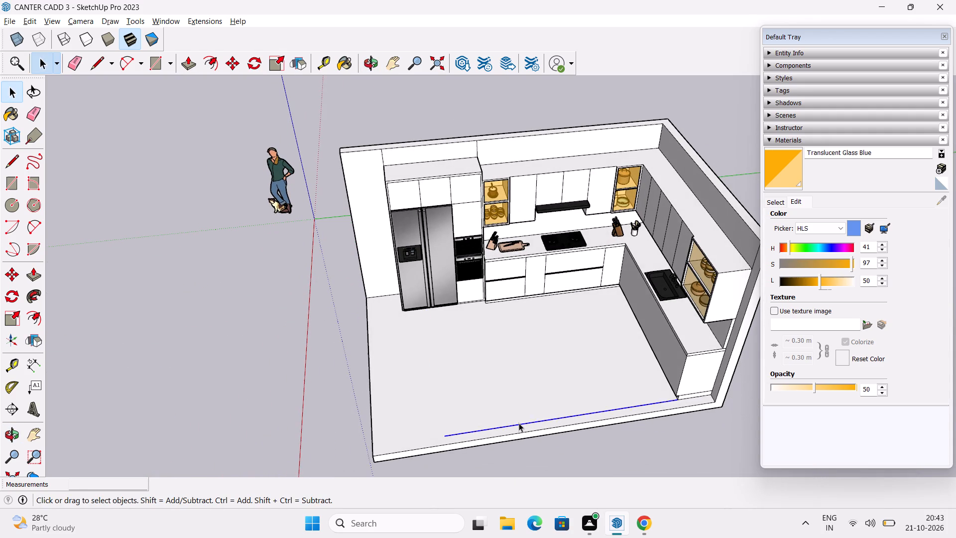
key("Delete")
Draw an island rectangle about 8' 4 1/2" by 2' 9" on the open floor in front of the cabinets.
scroll(519, 423, "down", 2)
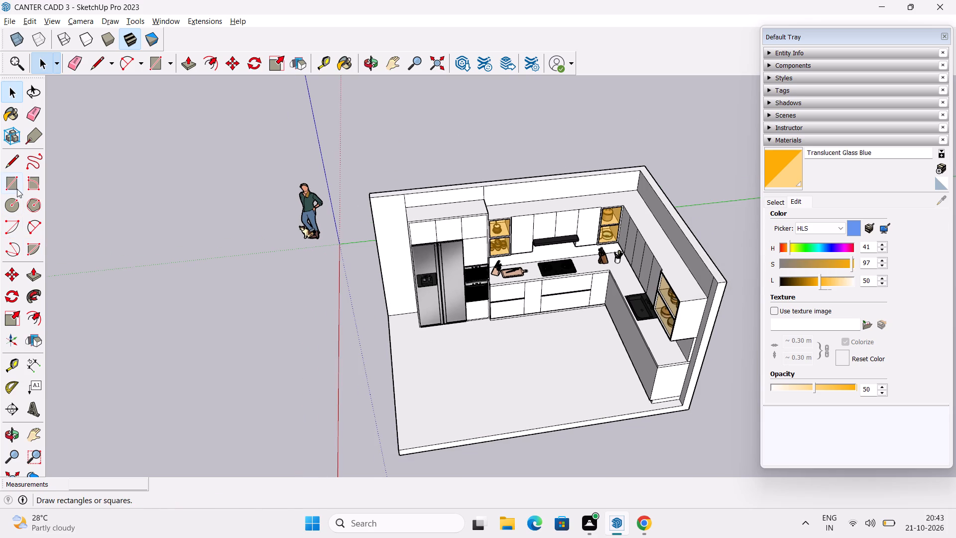
left_click(17, 187)
middle_click_drag(393, 436, 408, 469)
middle_click_drag(468, 443, 406, 377)
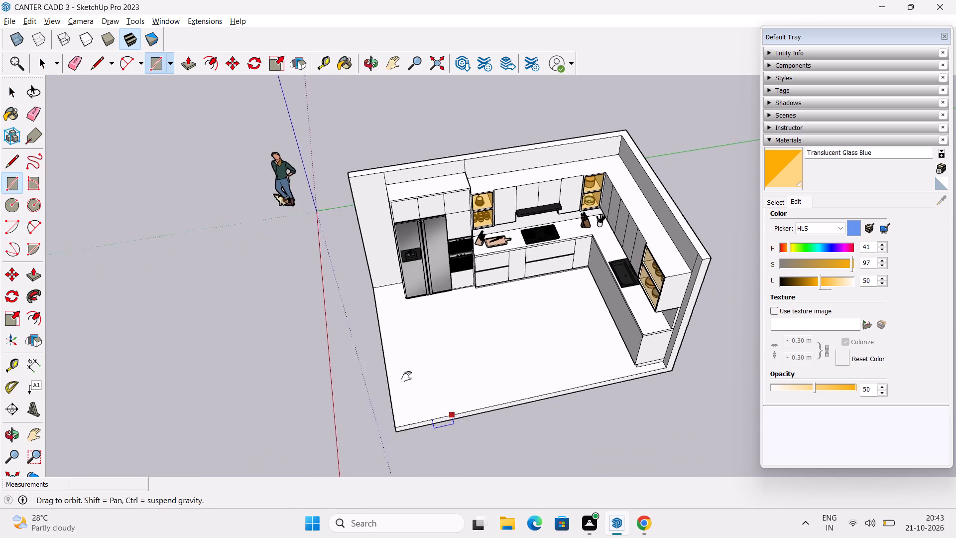
middle_click_drag(406, 377, 369, 369)
middle_click_drag(417, 375, 425, 446)
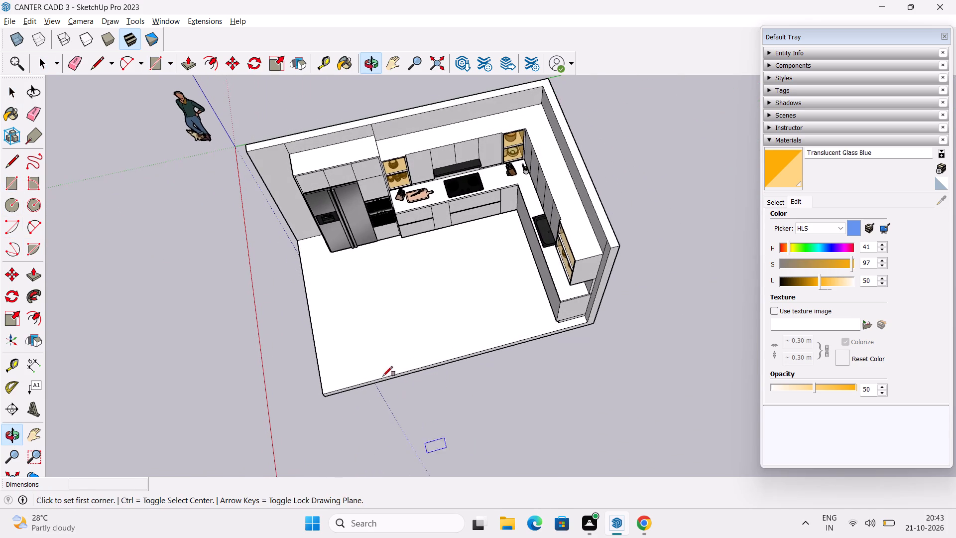
scroll(359, 332, "up", 2)
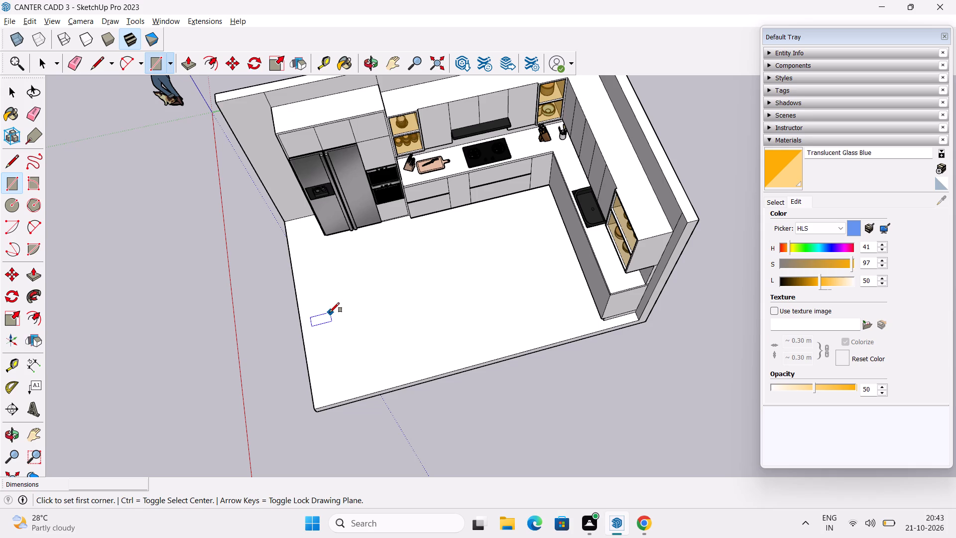
left_click(330, 312)
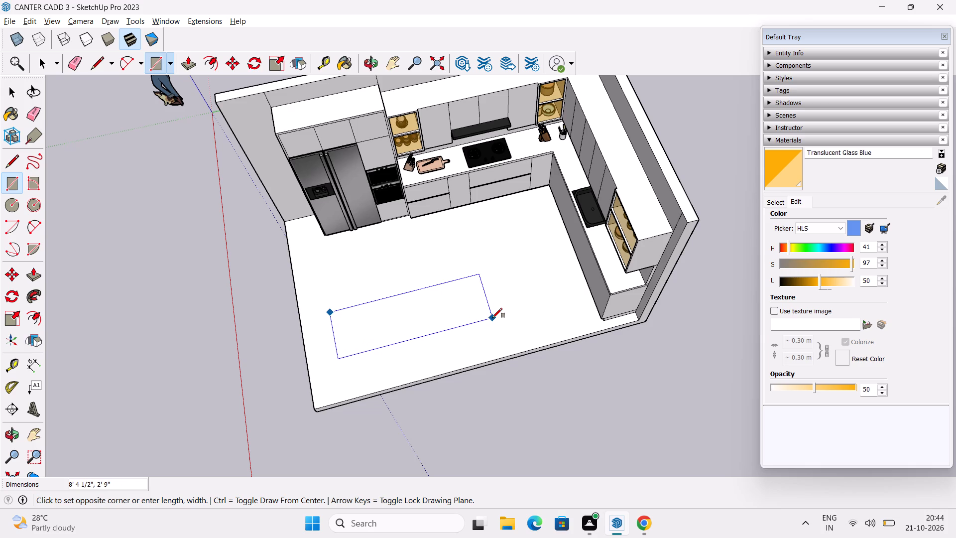
left_click(494, 319)
key("space")
Pull the floor rectangle up 2' with Push/Pull, and raise its top face by a further 2' to form the island.
key("p")
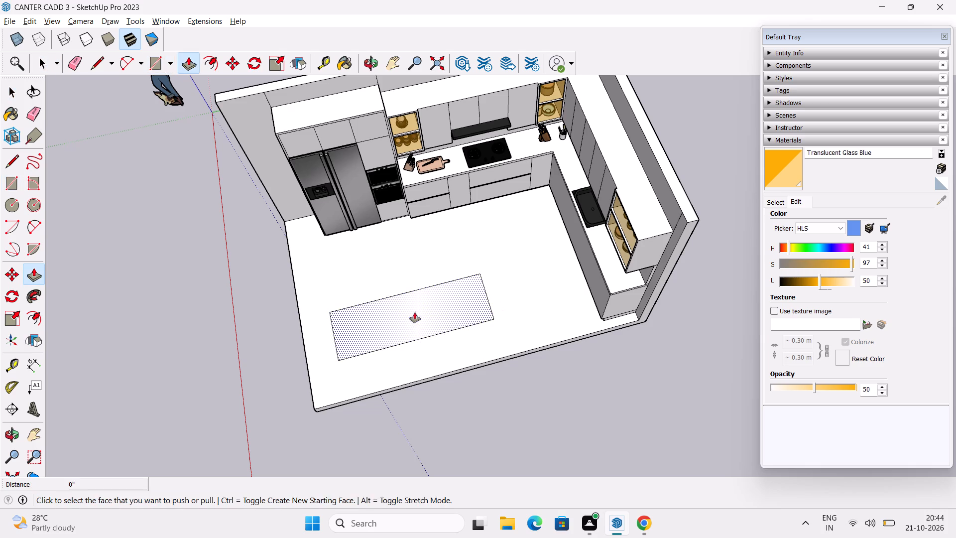
left_click(415, 311)
type("2'")
key("Return")
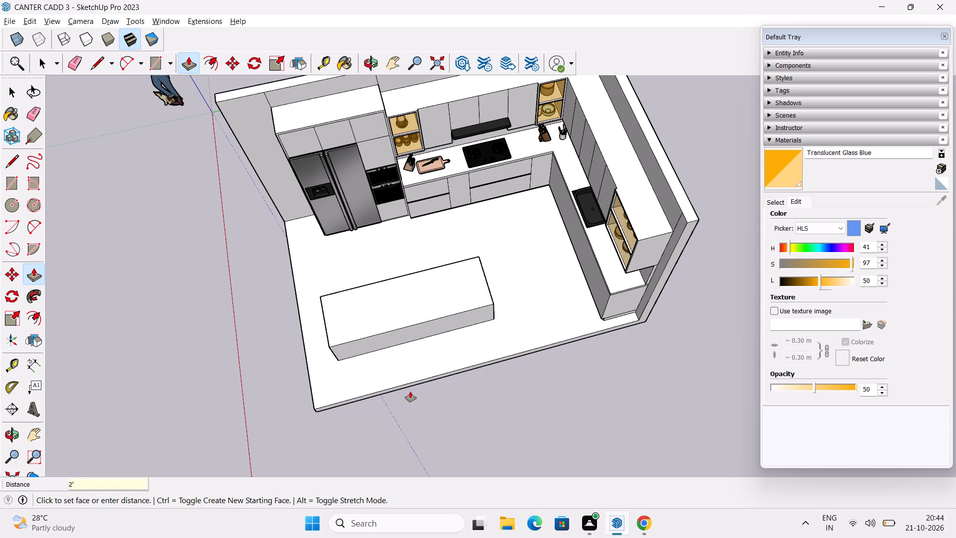
middle_click_drag(409, 394, 508, 211)
scroll(389, 326, "up", 3)
left_click(401, 308)
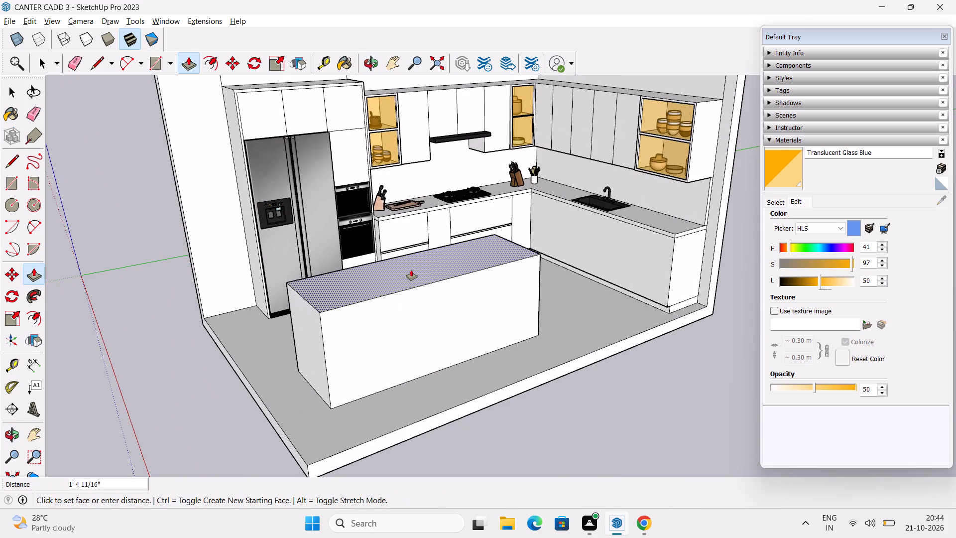
type("2'")
key("Return")
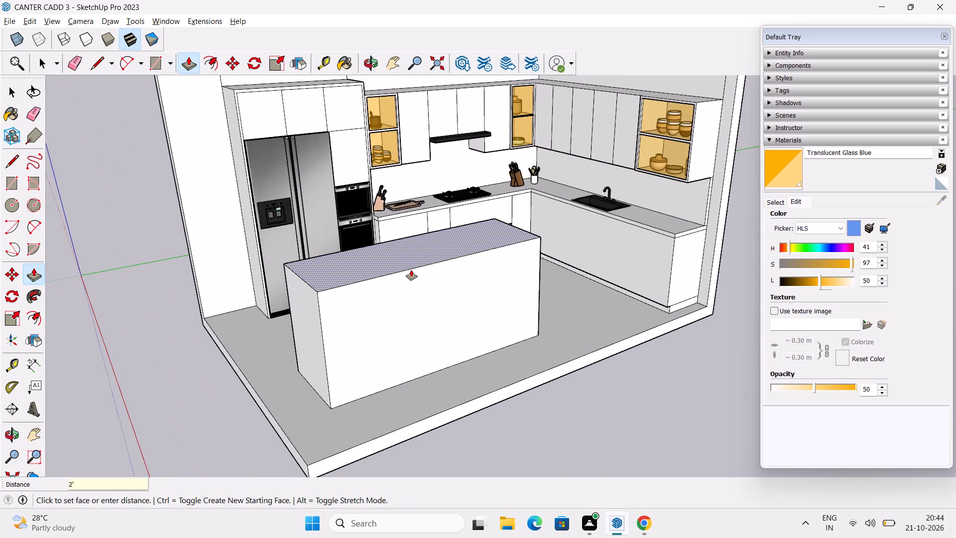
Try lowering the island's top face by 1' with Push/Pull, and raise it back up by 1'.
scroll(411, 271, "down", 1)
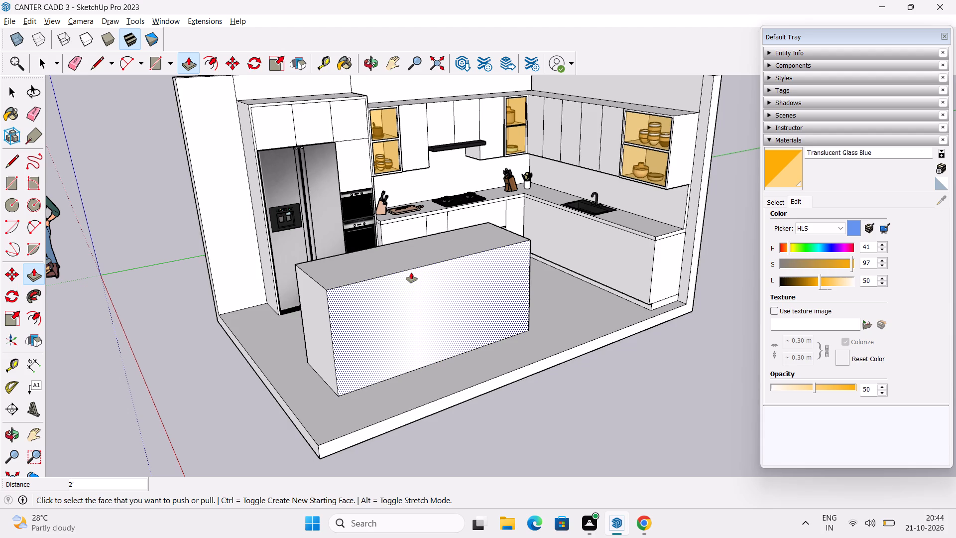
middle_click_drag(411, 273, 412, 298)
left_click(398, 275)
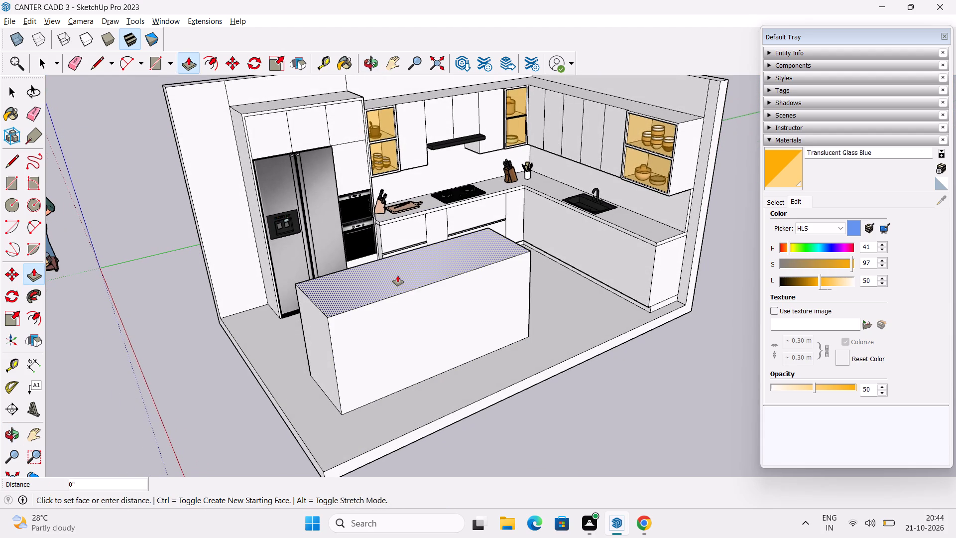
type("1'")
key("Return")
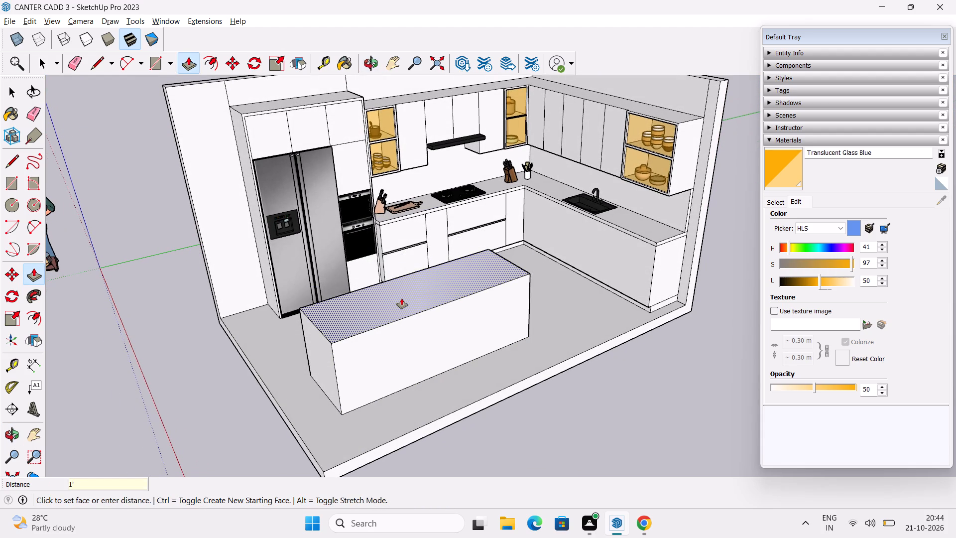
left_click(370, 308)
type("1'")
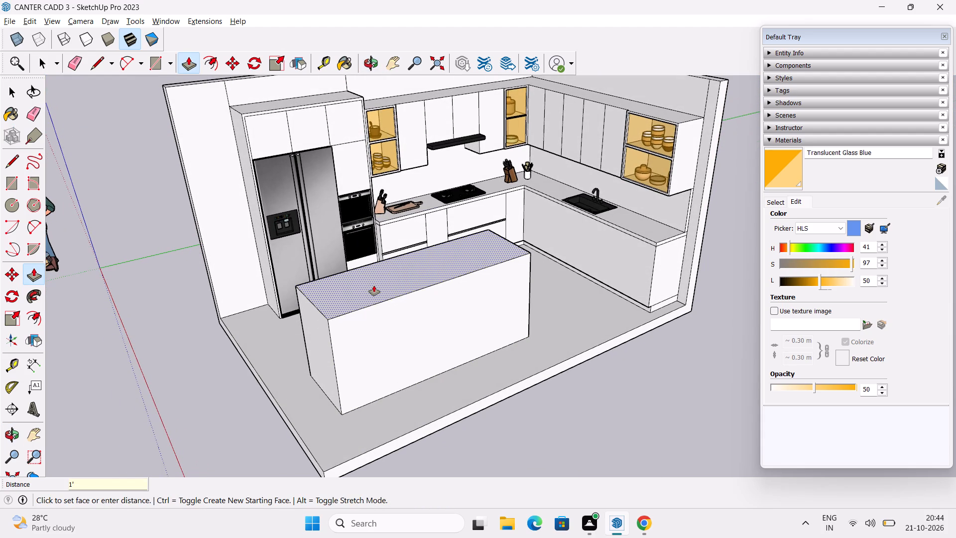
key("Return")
Offset the outline of the island's long outer face inward, trying 6", 4", 3" and 2" before setting it to 3".
key("space")
middle_click_drag(361, 339, 483, 210)
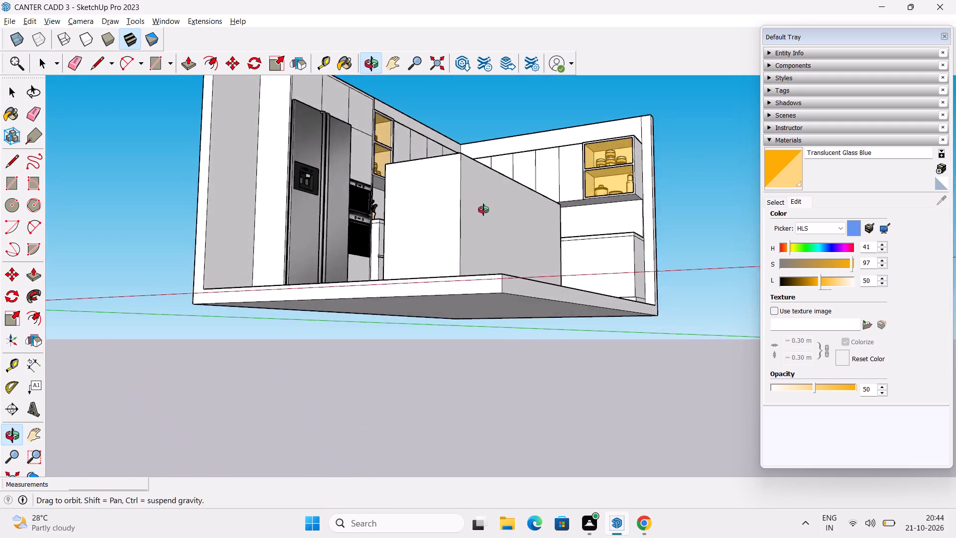
middle_click_drag(483, 210, 299, 281)
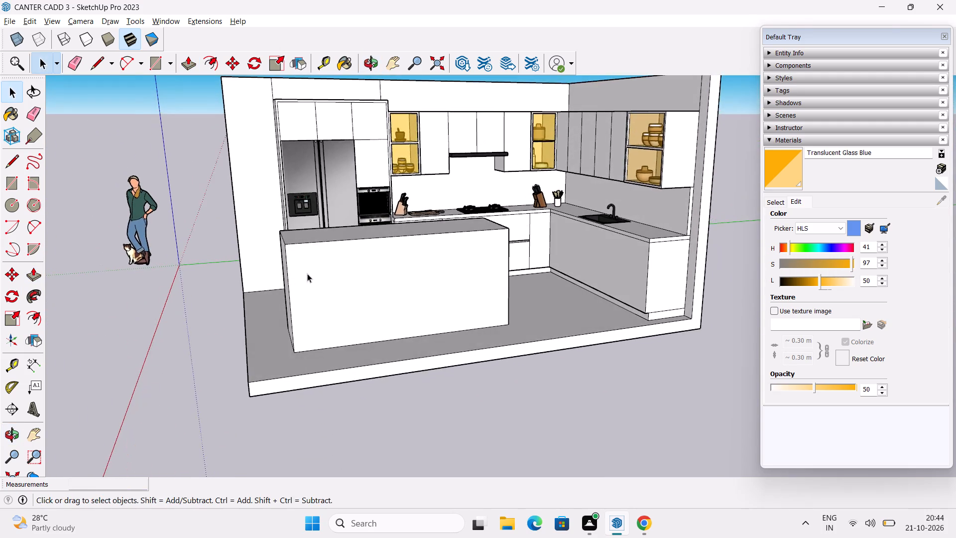
scroll(319, 275, "up", 2)
left_click(38, 319)
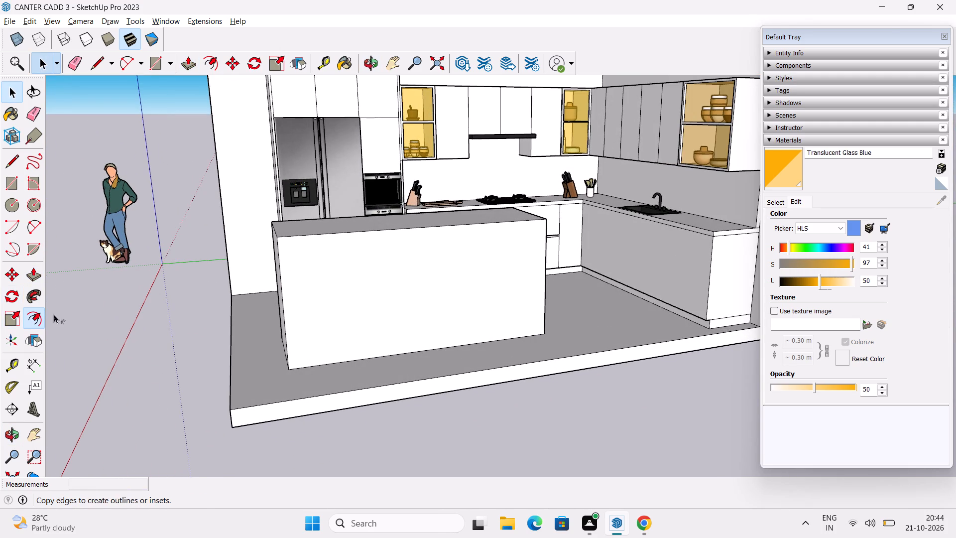
left_click(293, 289)
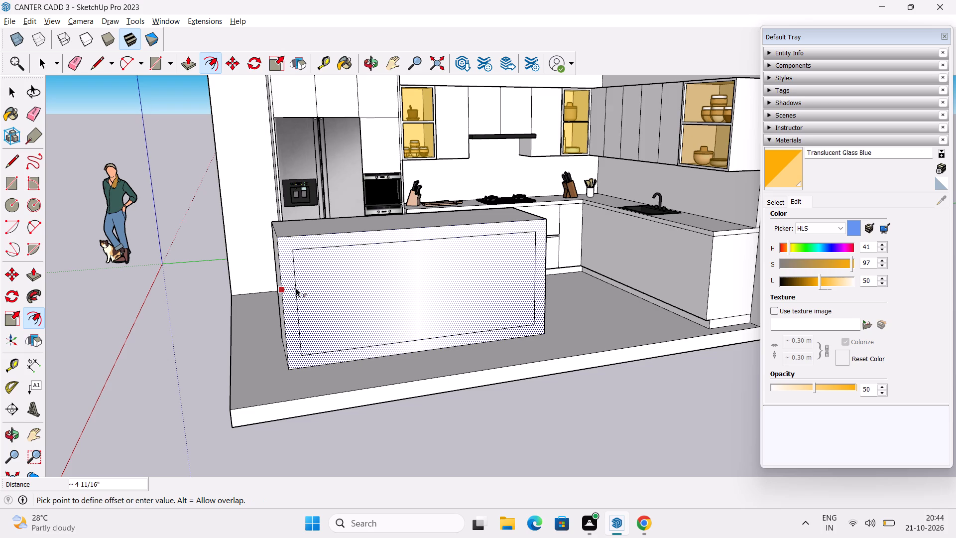
type("6\"")
key("Return")
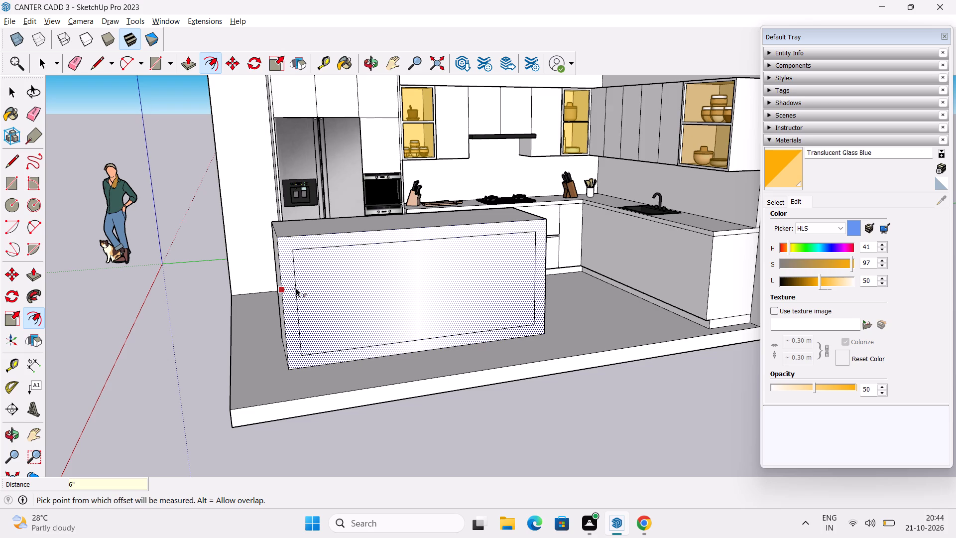
type("4\"")
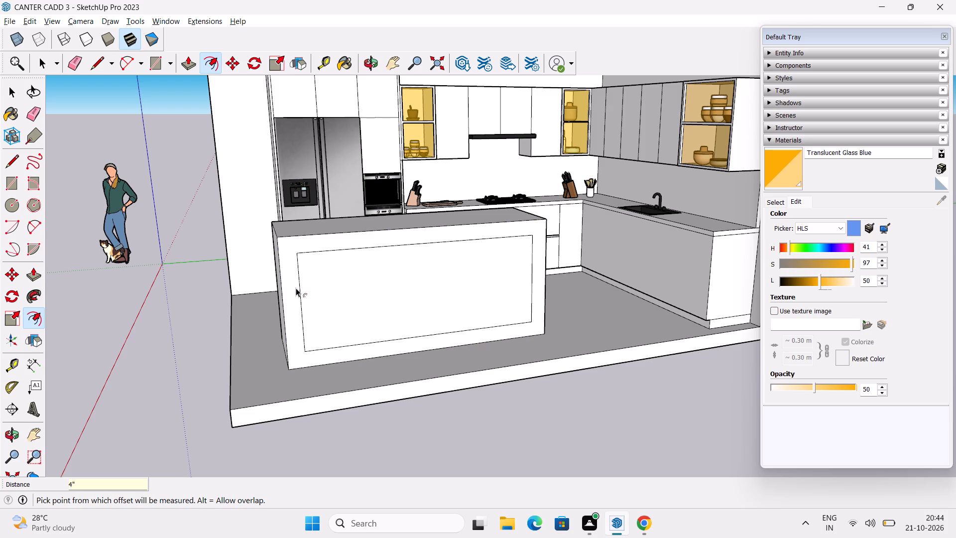
key("Return")
type("3\"")
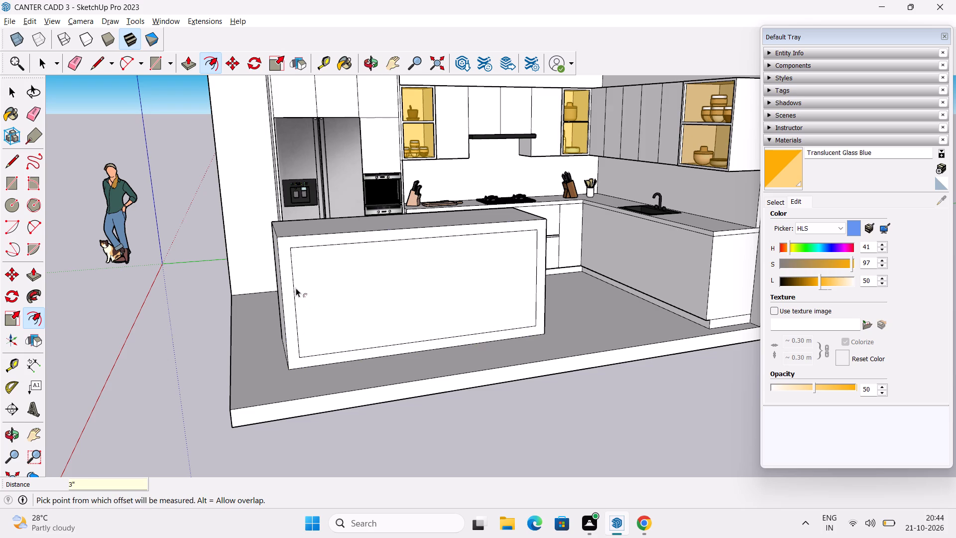
key("Return")
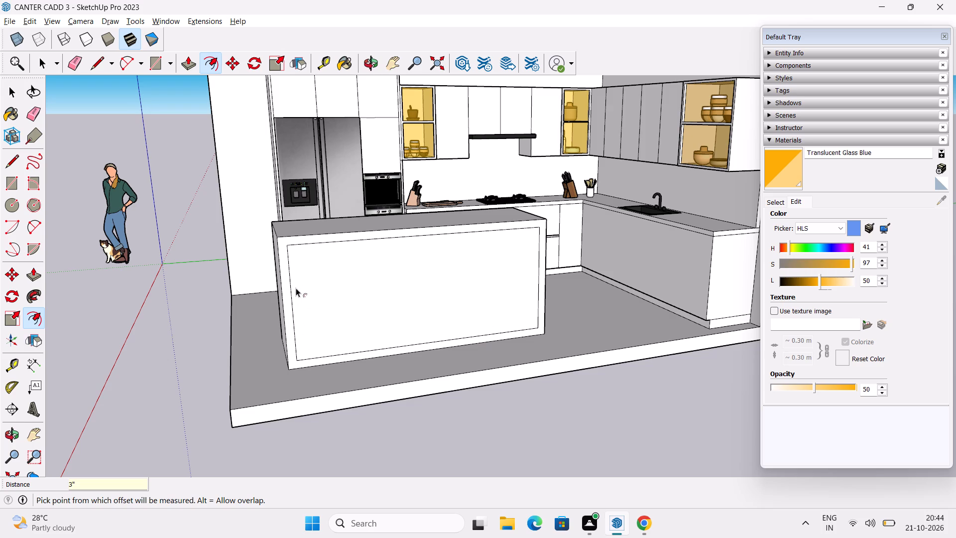
type("2\"")
key("Return")
type("3\"")
key("Return")
Move the inset outline's bottom line down 3" onto the island face's bottom edge, leaving a frame on three sides.
key("space")
scroll(335, 344, "up", 5)
left_click(339, 361)
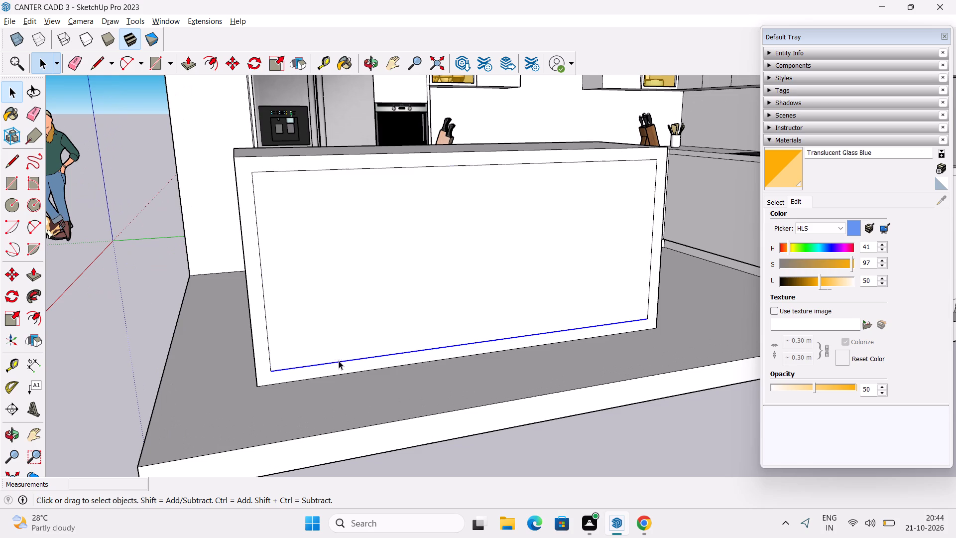
middle_click_drag(385, 371, 386, 329)
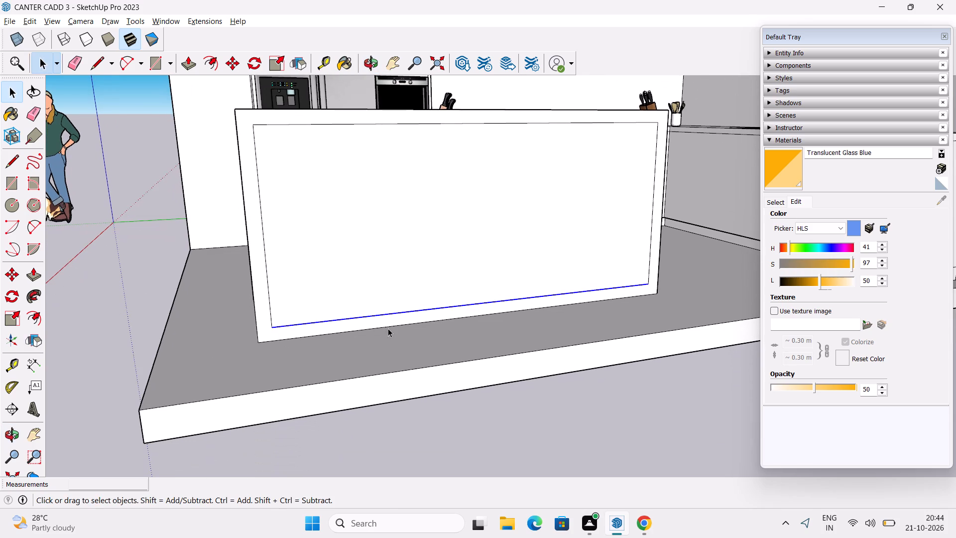
key("m")
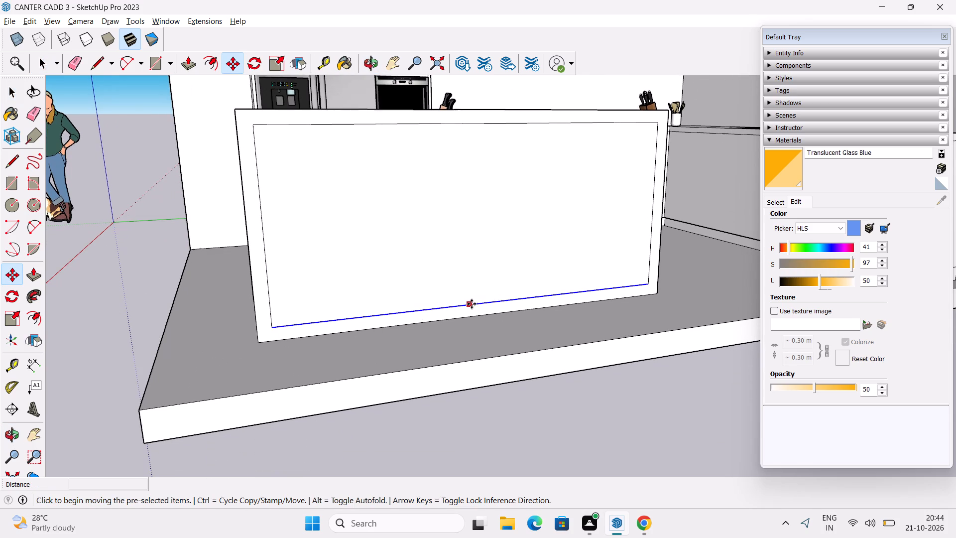
left_click(483, 303)
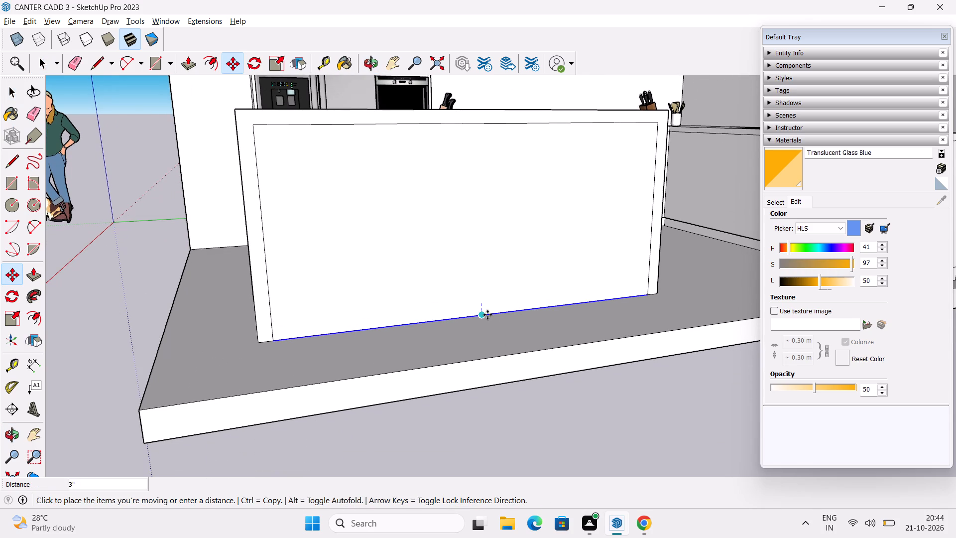
left_click(487, 315)
key("space")
scroll(441, 326, "down", 3)
middle_click_drag(439, 327, 412, 332)
scroll(399, 295, "up", 2)
middle_click_drag(388, 292, 386, 254)
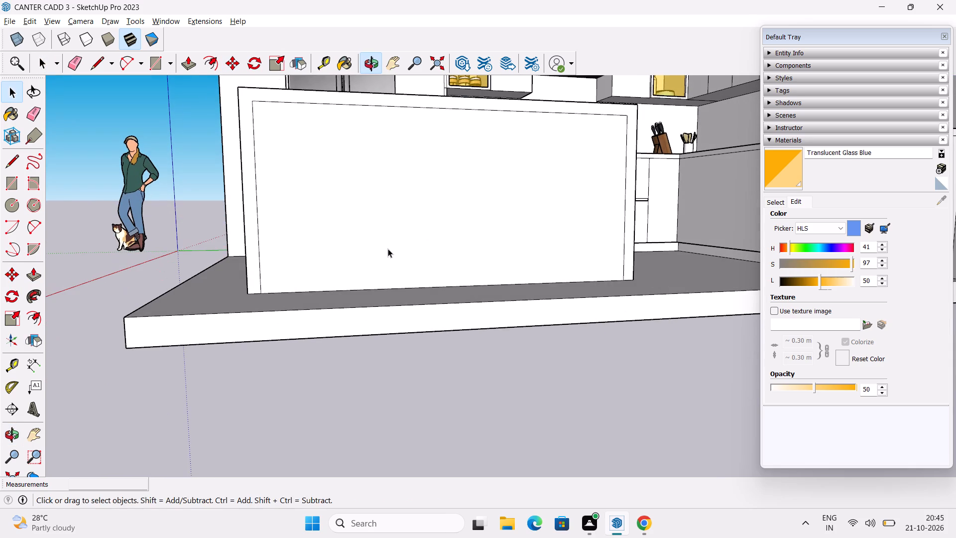
Push the framed panel of the island's long outer face inward, trying depths of 6", 9" and 8" before setting 6".
key("p")
left_click(395, 237)
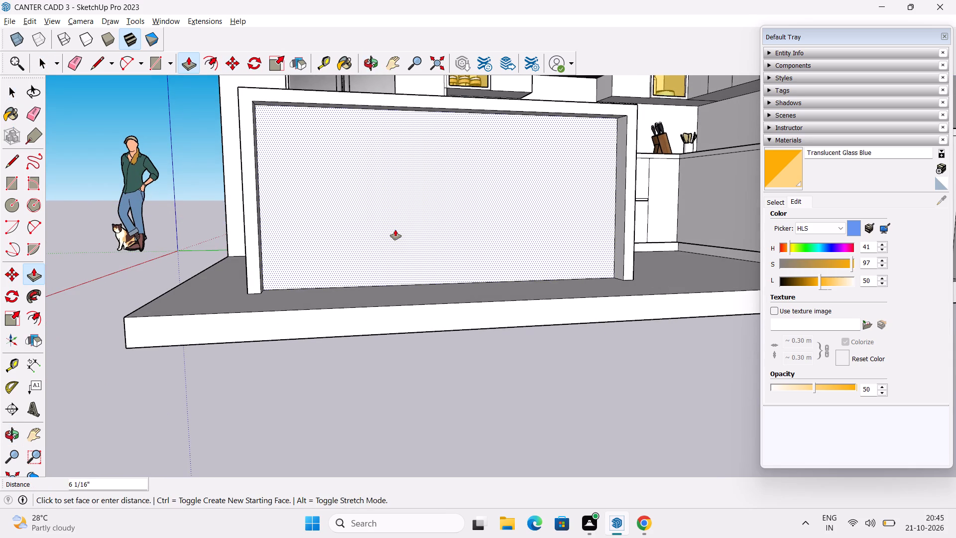
type("6\"")
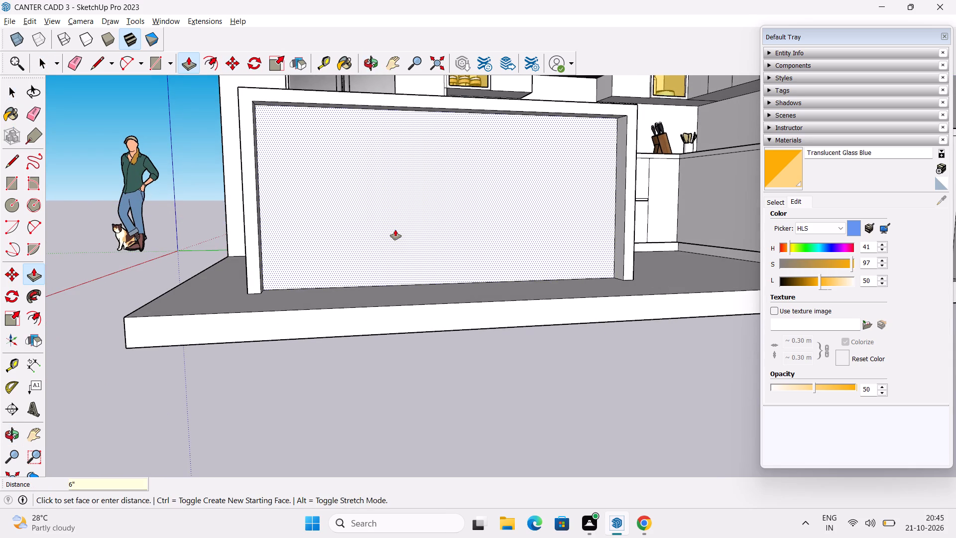
key("Return")
type("9\"")
key("Return")
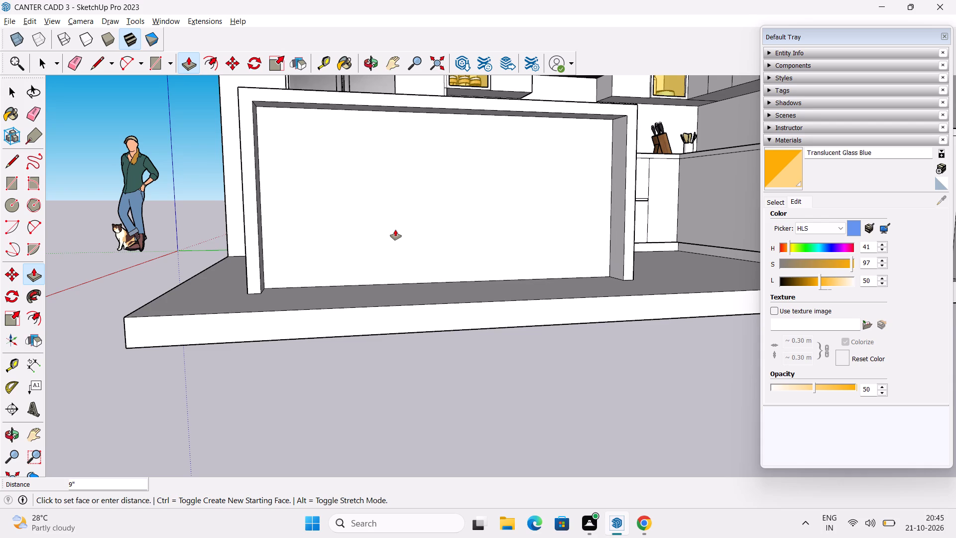
type("8\"")
key("Return")
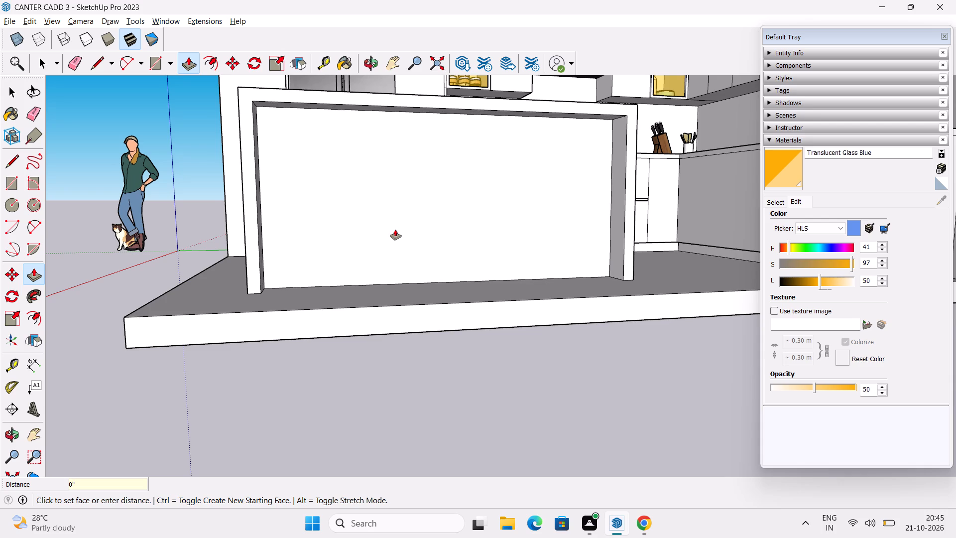
middle_click_drag(395, 226, 313, 270)
type("6\"")
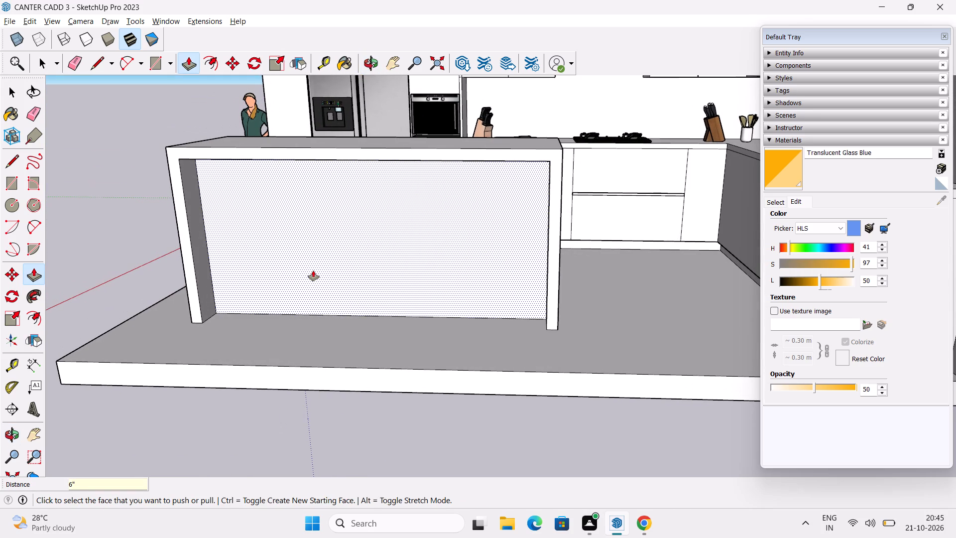
key("Return")
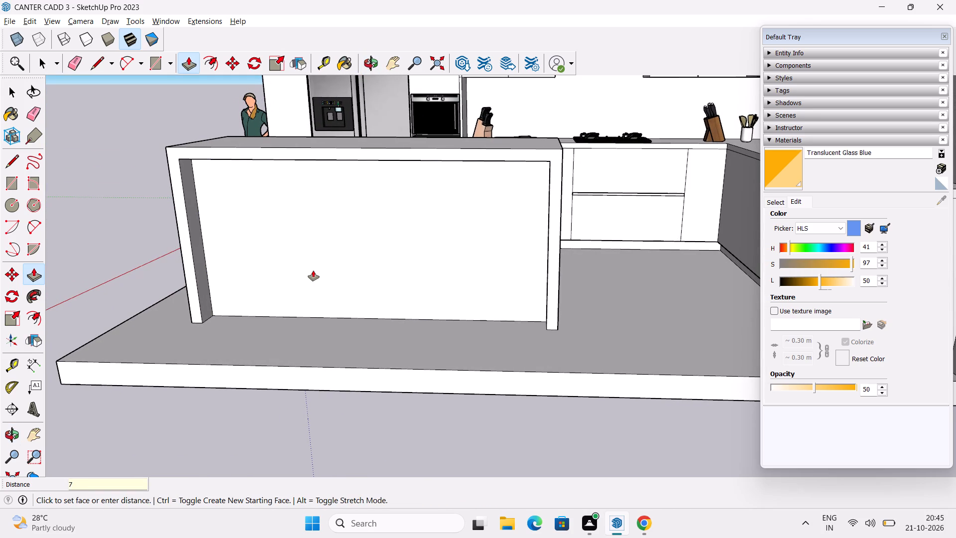
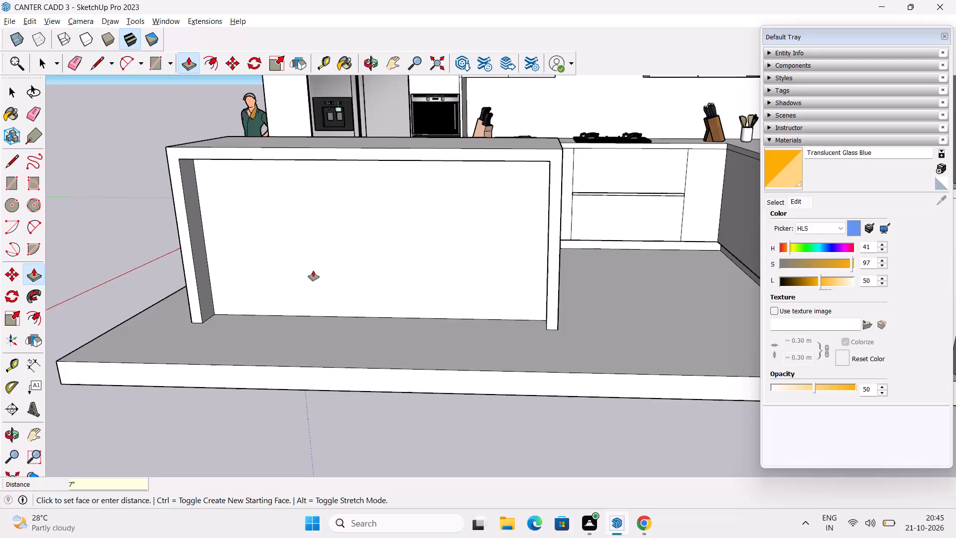
Set the recess depth of the framed panel on the island's long outer face to 8".
type("8\"")
key("Return")
key("space")
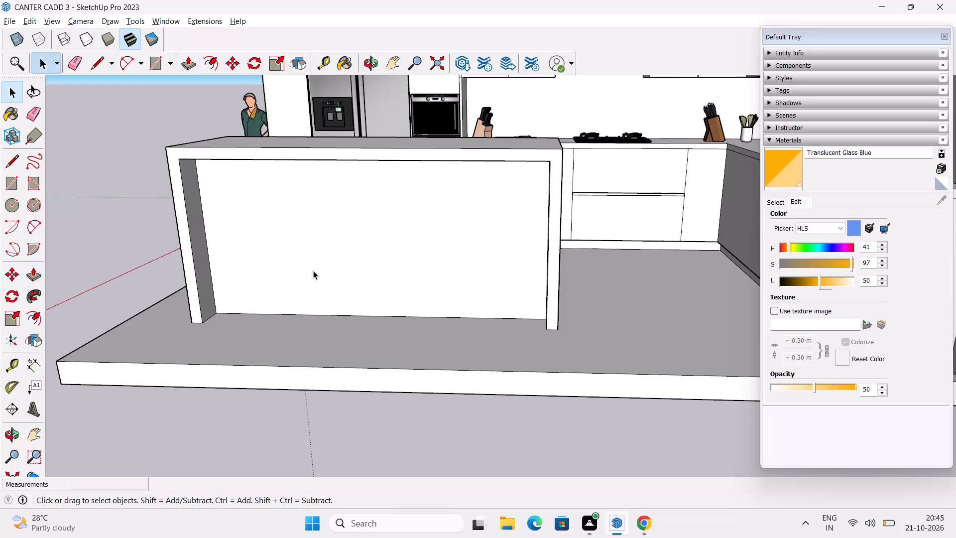
Copy the recessed panel's vertical side edge across to its opposite side, dividing the span into 25 equal strips.
middle_click_drag(277, 292, 314, 161)
middle_click_drag(305, 176, 297, 243)
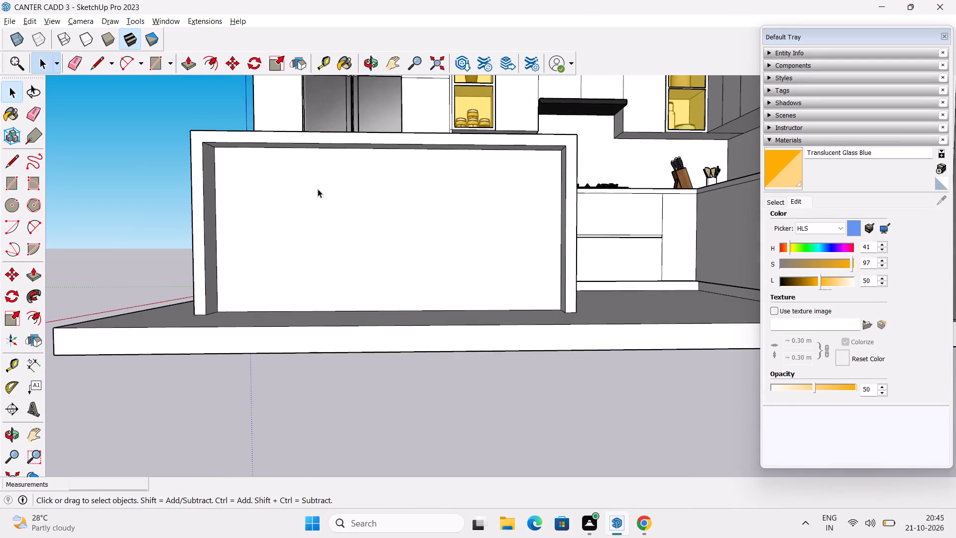
middle_click_drag(318, 189, 270, 318)
left_click(175, 370)
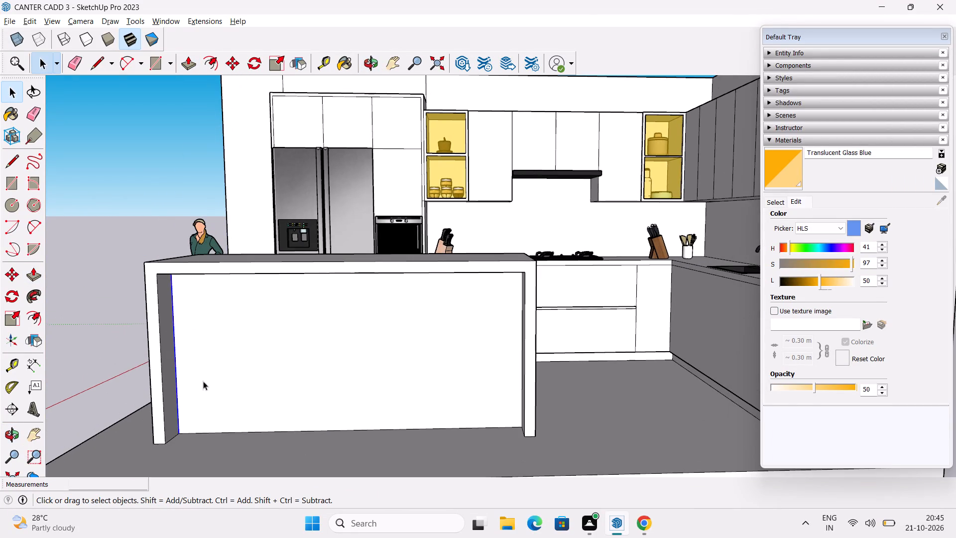
middle_click_drag(285, 420, 309, 380)
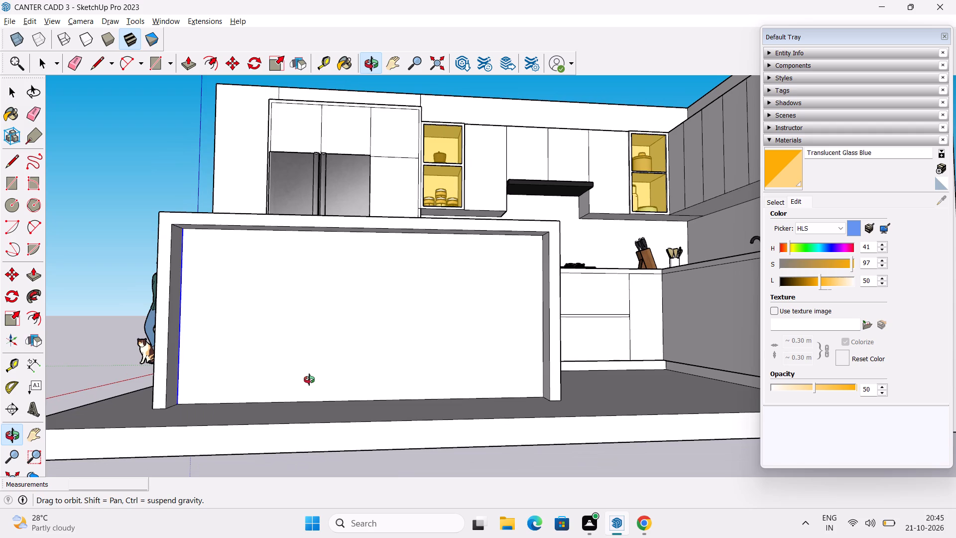
middle_click_drag(309, 380, 309, 403)
middle_click_drag(328, 401, 332, 333, "shift")
middle_click_drag(324, 341, 336, 387)
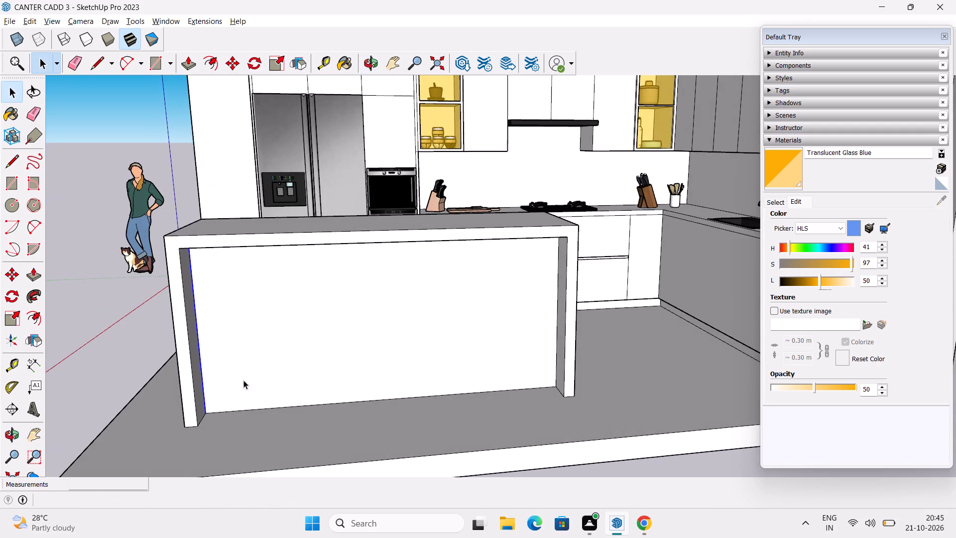
scroll(231, 379, "up", 2)
key("m")
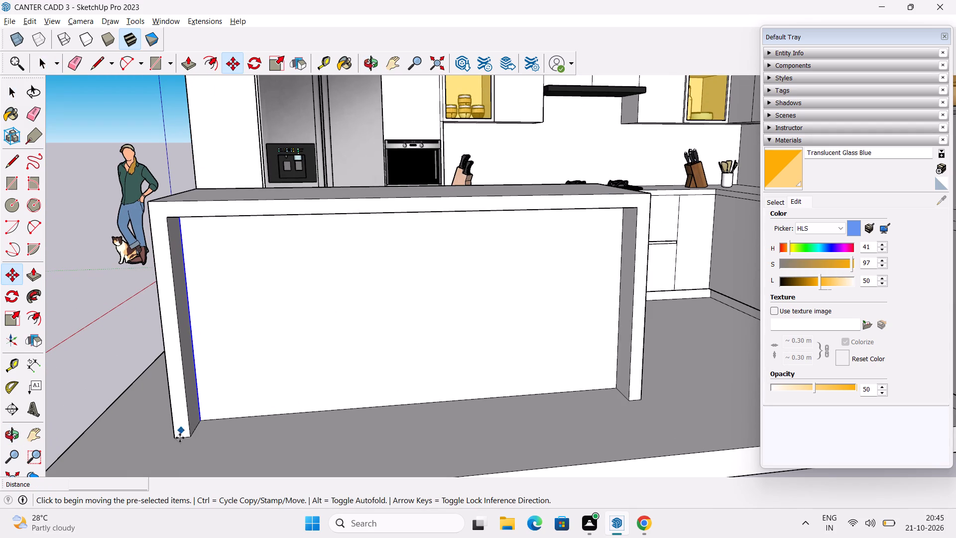
left_click(203, 421)
middle_click_drag(473, 405, 484, 409)
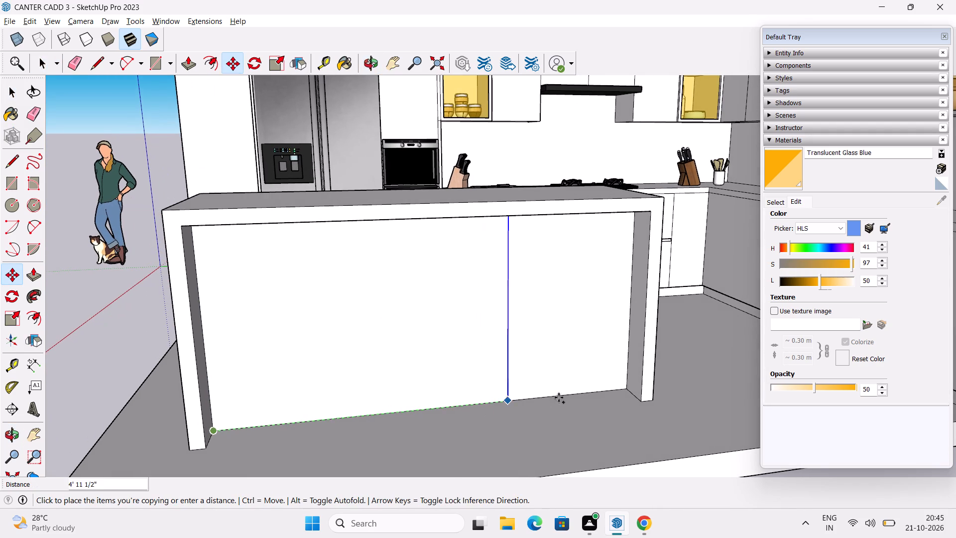
left_click(629, 389)
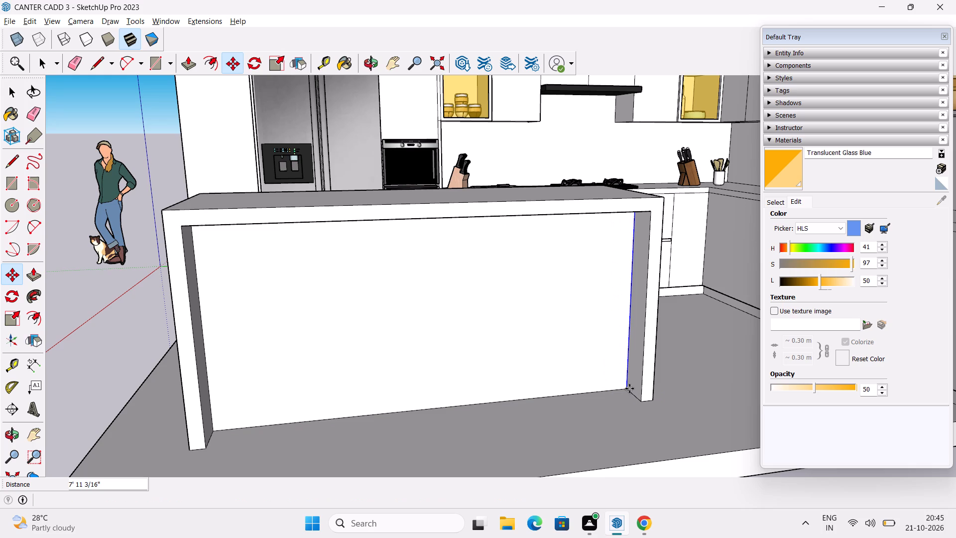
key("slash")
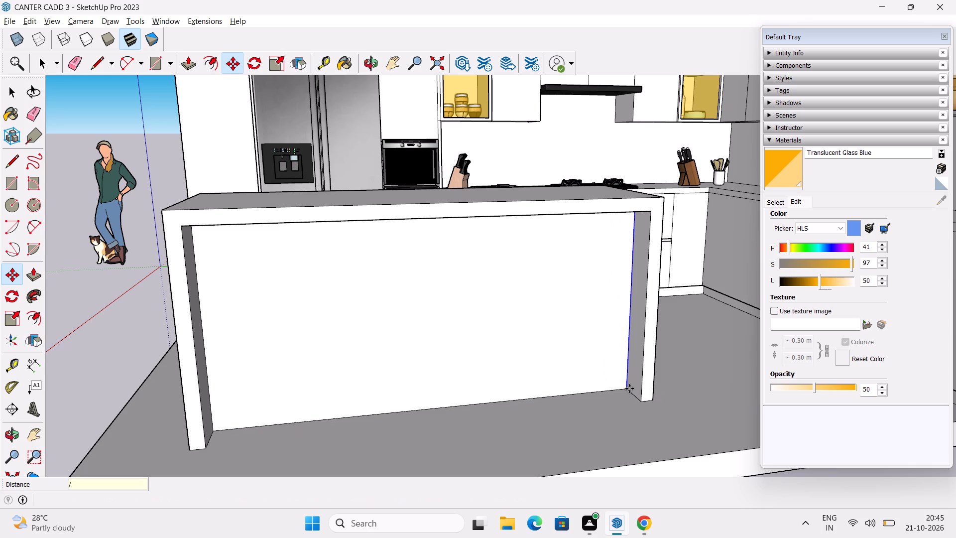
type("25")
key("Return")
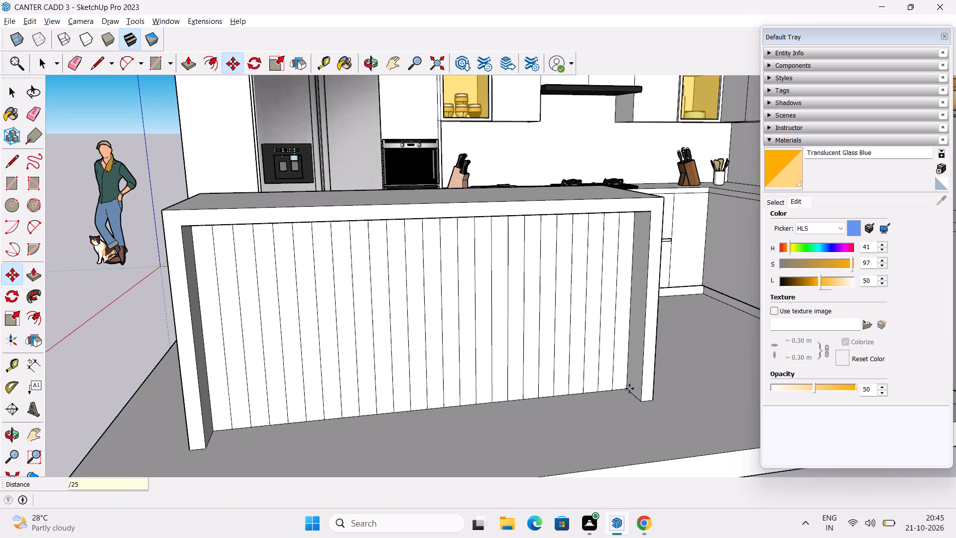
Increase the division of the recessed panel's vertical lines, trying 51 before setting 61 equal strips.
key("slash")
key("5")
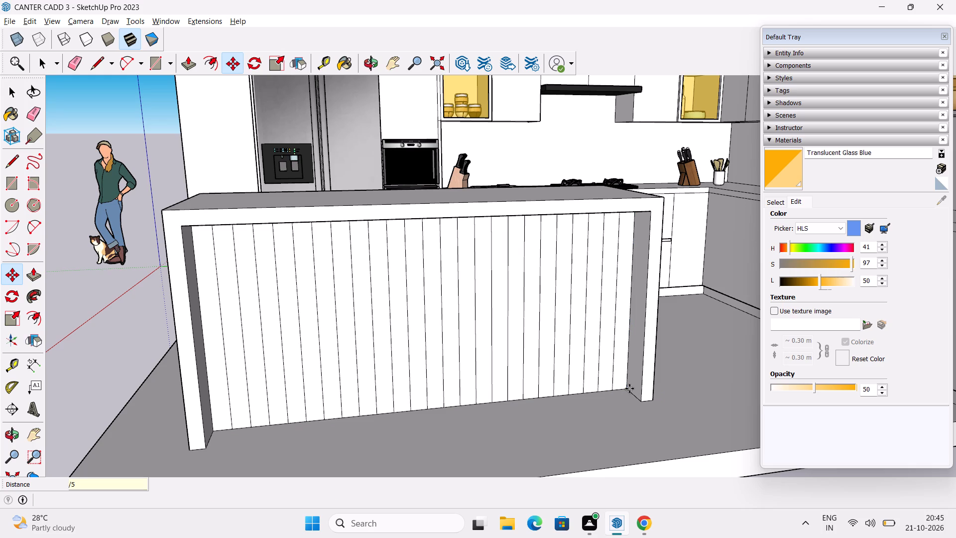
key("1")
key("Return")
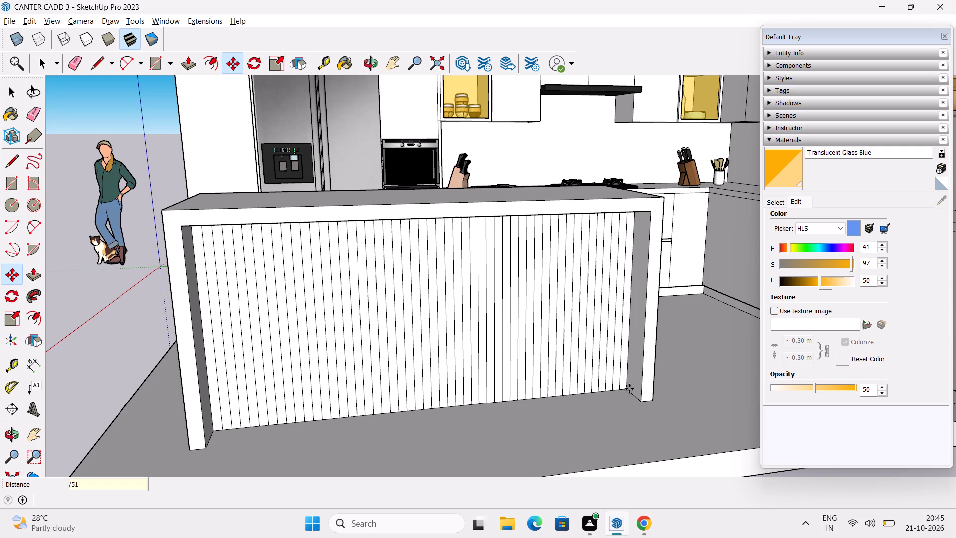
key("slash")
type("61")
key("Return")
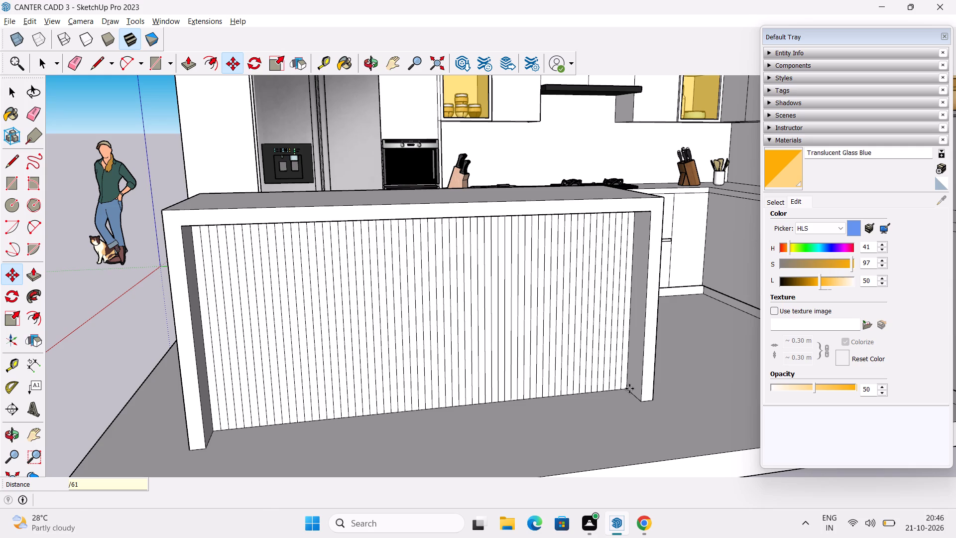
key("space")
Save the kitchen model with the fluted island panel.
middle_click_drag(774, 403, 552, 341)
scroll(500, 333, "down", 1)
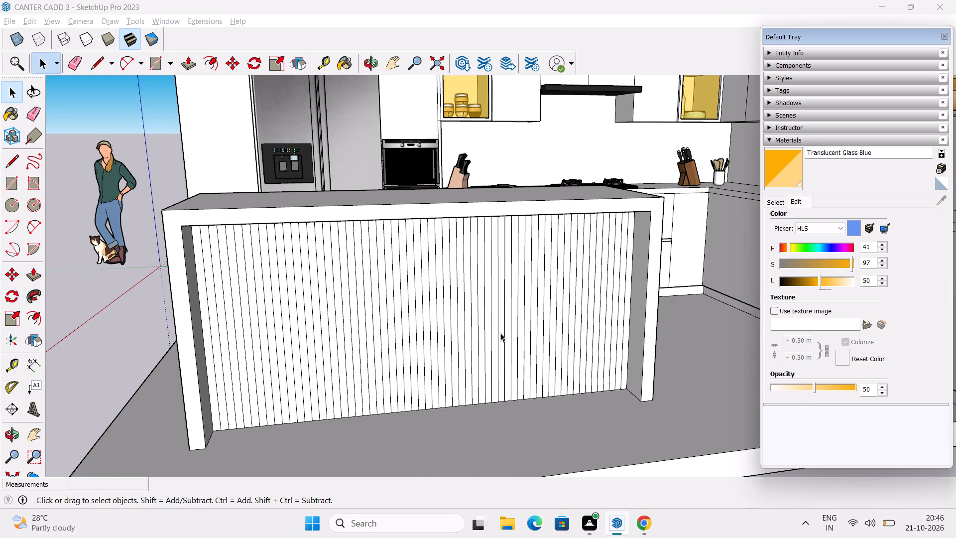
scroll(500, 333, "down", 1)
middle_click_drag(500, 333, 515, 401)
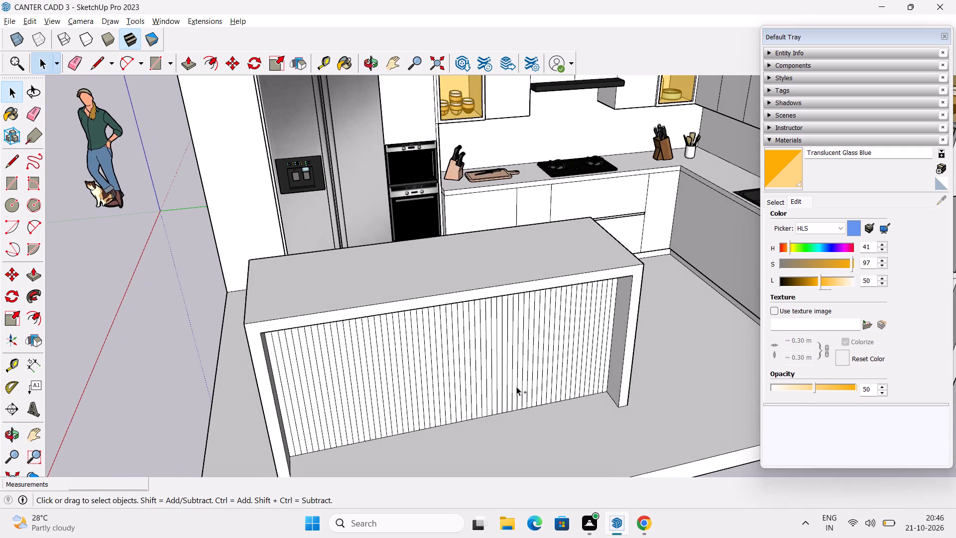
key("ctrl+s")
key("ctrl+s")
key("ctrl+s")
Switch to the 3D Warehouse page in Chrome.
key("alt+Tab")
key("alt+Tab")
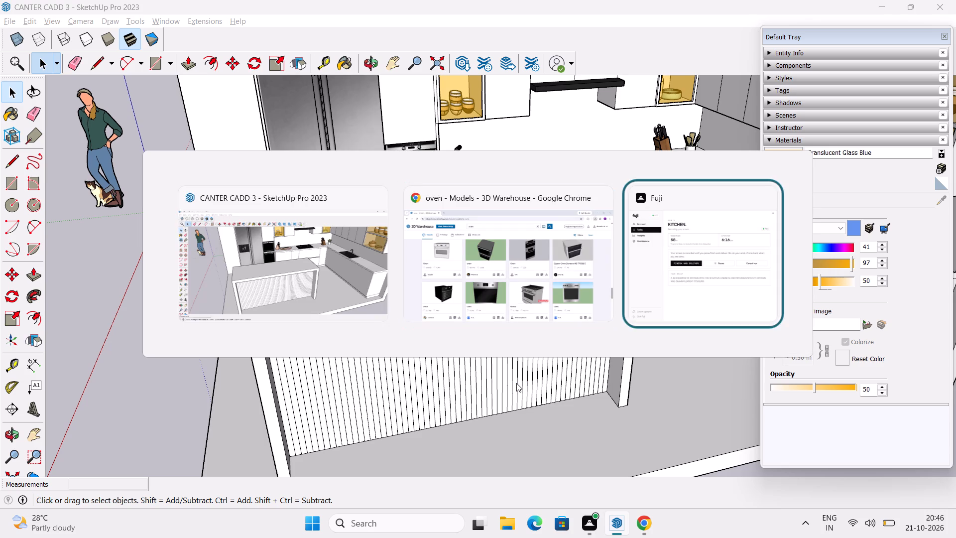
key("alt+Tab")
key("alt+Tab")
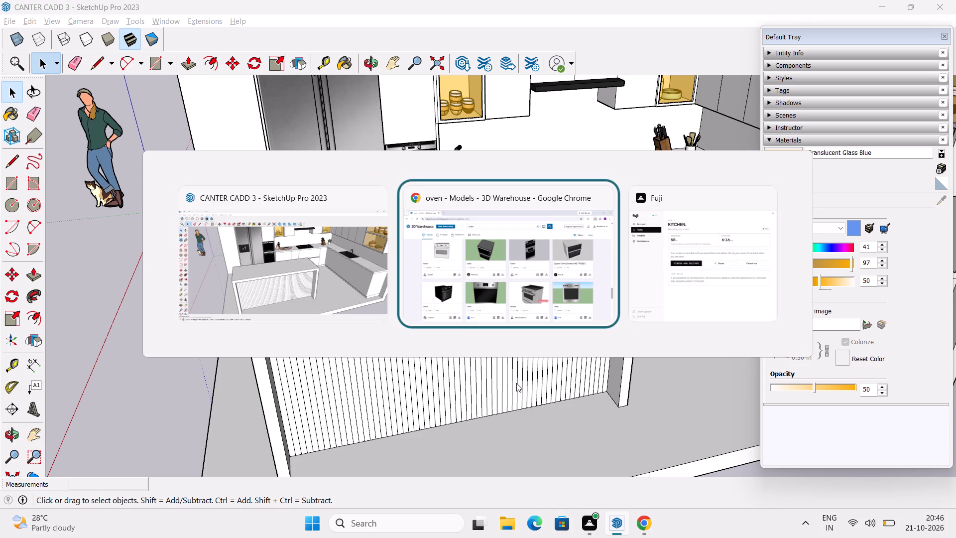
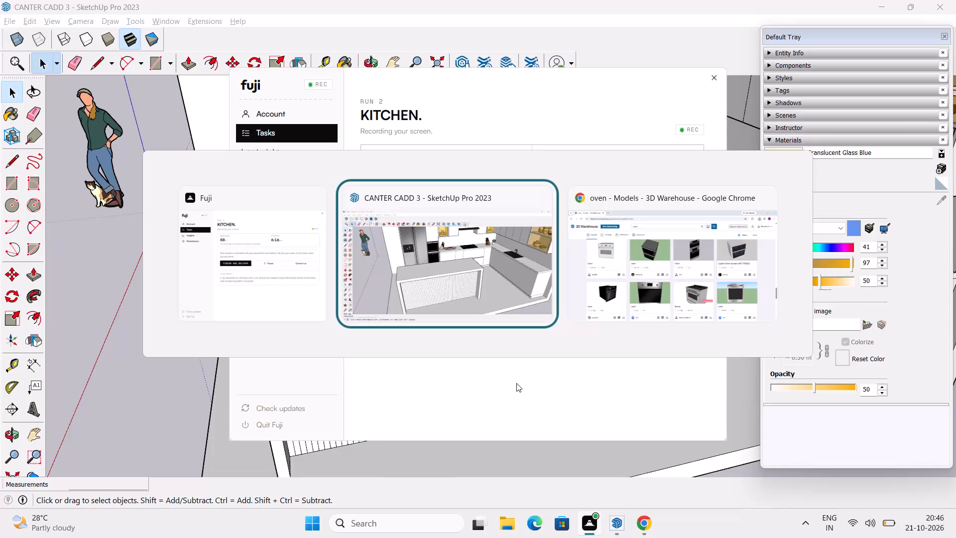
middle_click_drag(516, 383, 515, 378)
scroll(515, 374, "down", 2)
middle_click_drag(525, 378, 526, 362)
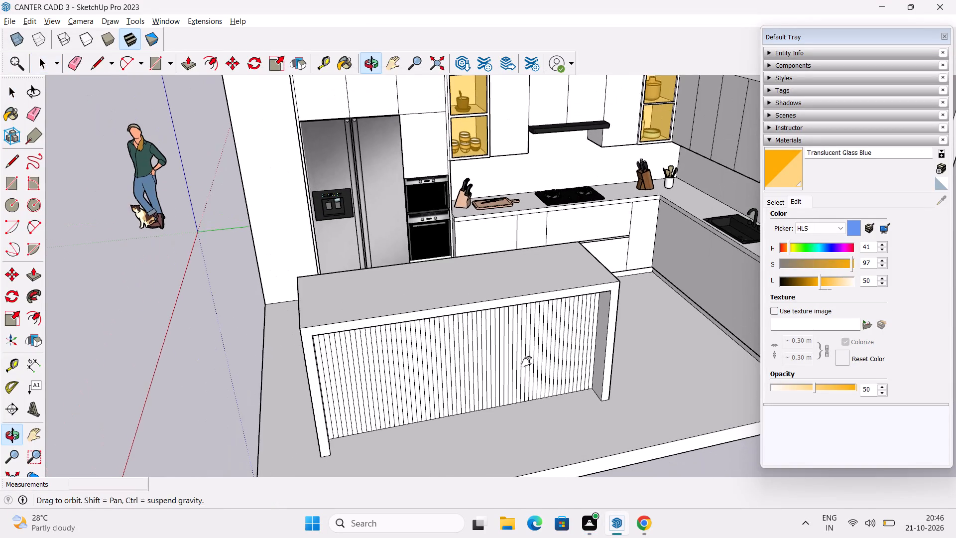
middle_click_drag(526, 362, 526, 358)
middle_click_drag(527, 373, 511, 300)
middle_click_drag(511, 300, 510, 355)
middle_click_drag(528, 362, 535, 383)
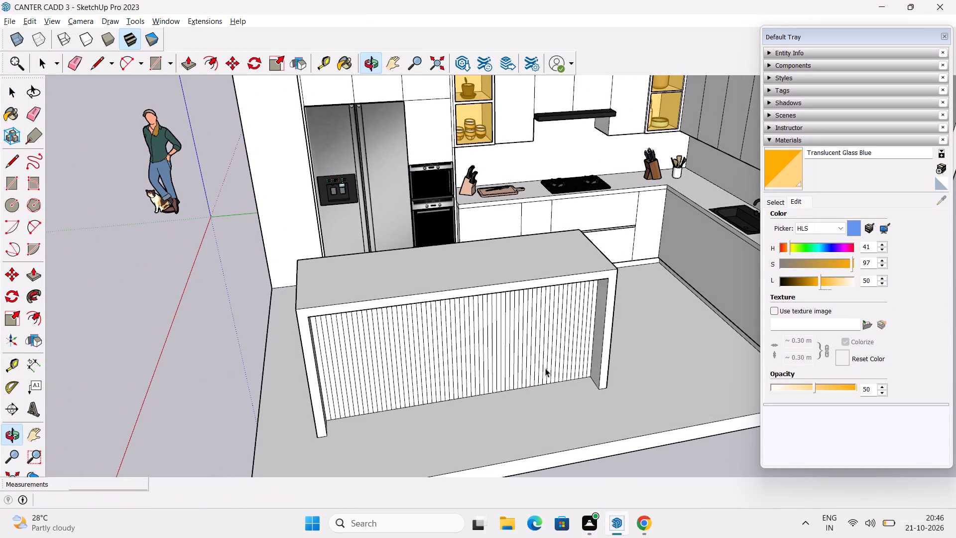
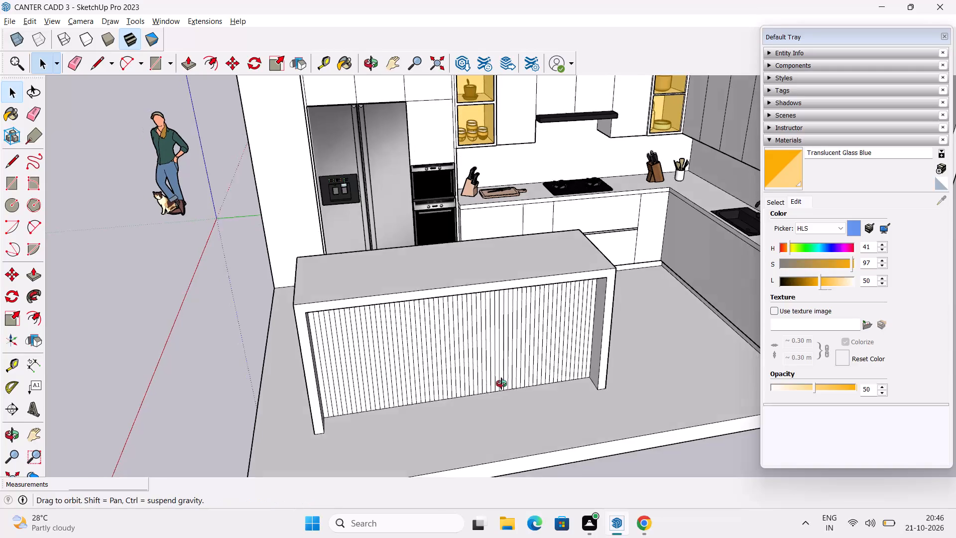
Pull the first vertical strip at the refrigerator end of the island's recessed outer face out by 1".
scroll(261, 328, "up", 5)
scroll(382, 316, "up", 2)
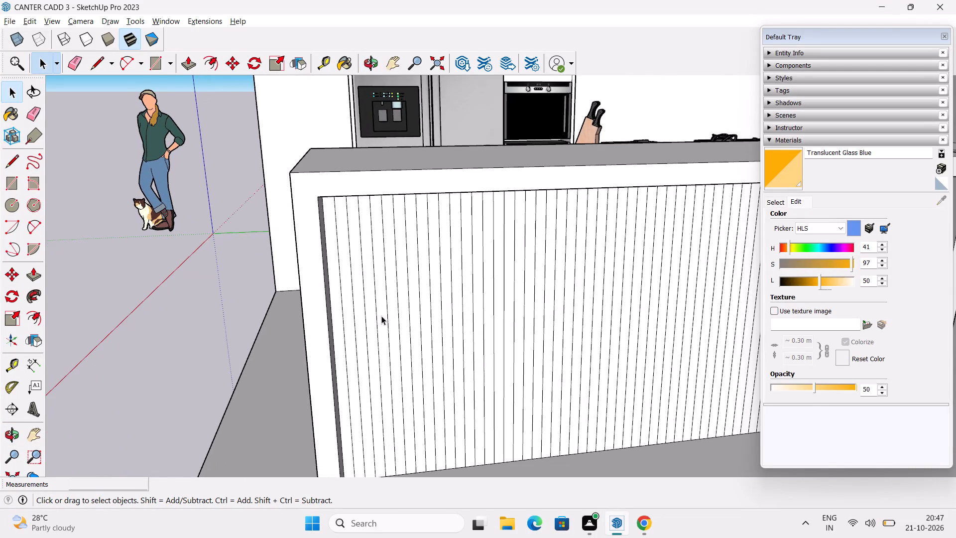
middle_click_drag(381, 316, 332, 335)
middle_click_drag(333, 334, 304, 332)
key("p")
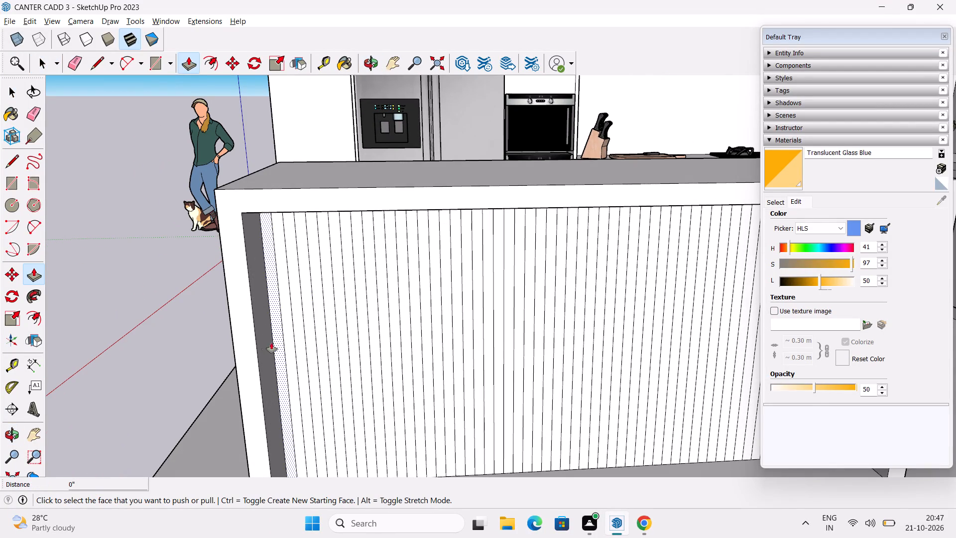
left_click(281, 342)
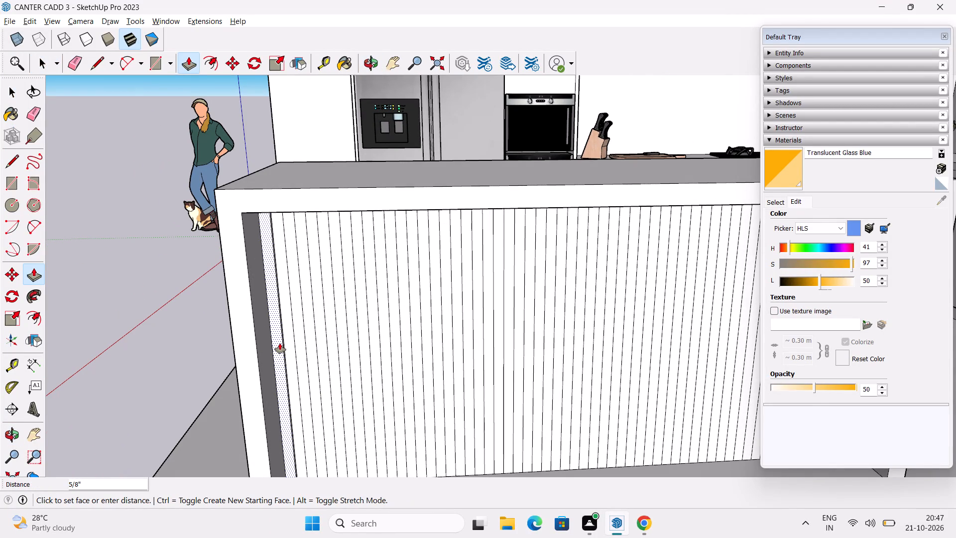
type("1\"")
key("Return")
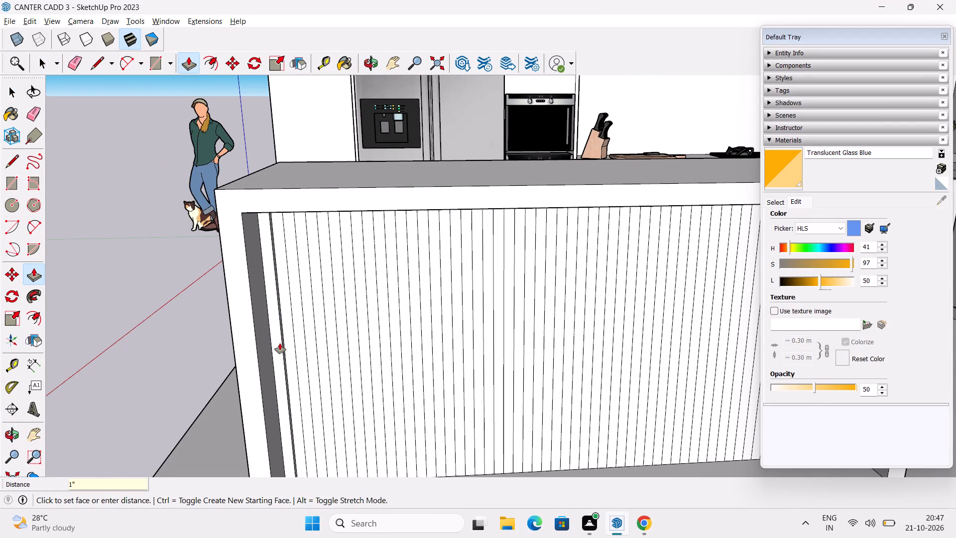
Repeat the 1" Push/Pull on the next six alternate strips, working from the refrigerator end and leaving a flat strip between each.
scroll(310, 310, "up", 1)
scroll(304, 332, "down", 4)
middle_click_drag(439, 369, 424, 378)
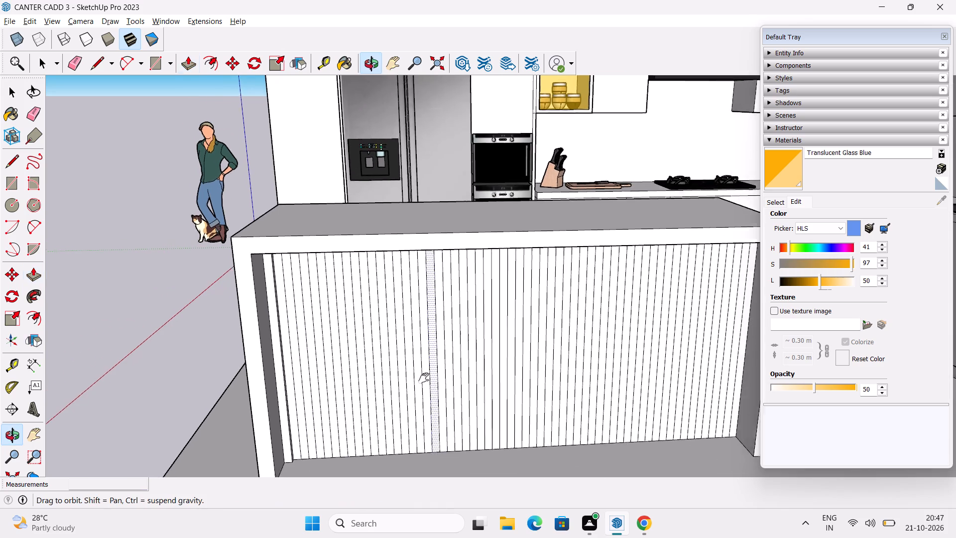
middle_click_drag(424, 378, 363, 395)
middle_click_drag(420, 389, 427, 392)
scroll(231, 367, "up", 3)
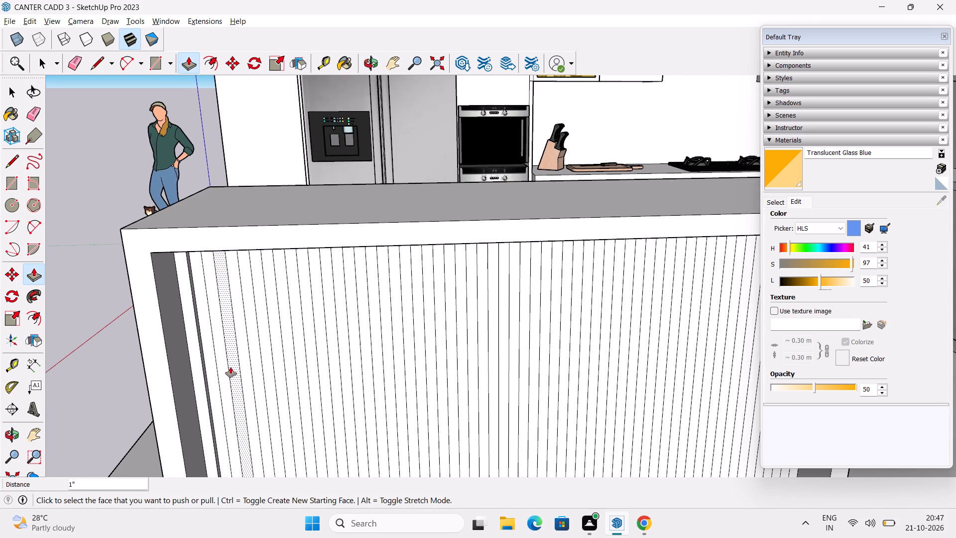
double_click(221, 359)
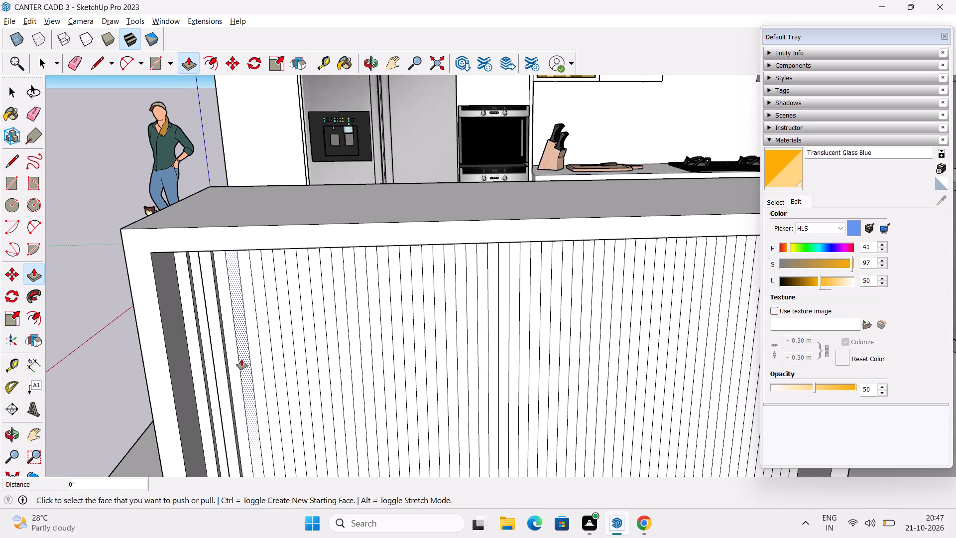
double_click(241, 359)
double_click(271, 356)
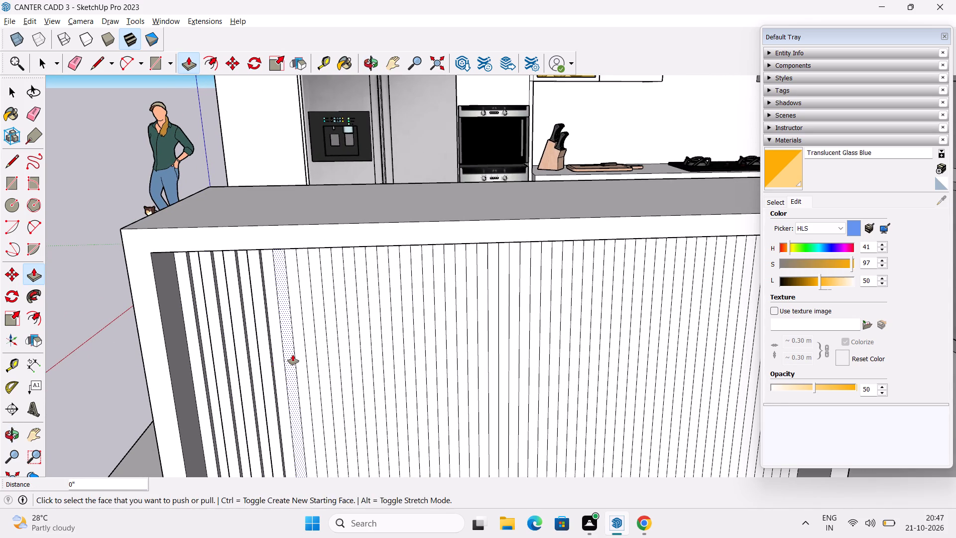
double_click(293, 355)
double_click(311, 355)
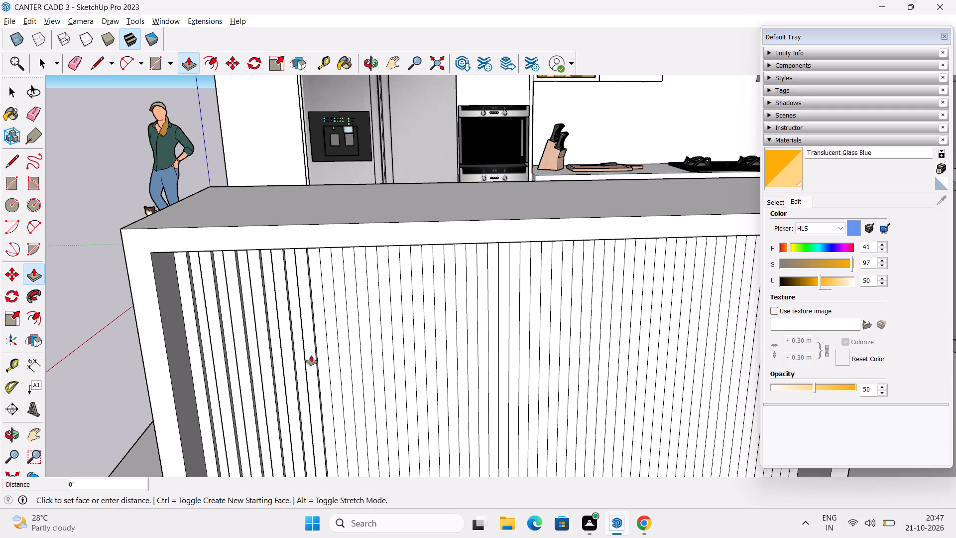
double_click(336, 360)
Extrude five more alternate strips by the same 1", continuing the slat pattern toward the middle of the island face.
middle_click_drag(342, 362, 455, 370)
middle_click_drag(563, 352, 506, 384)
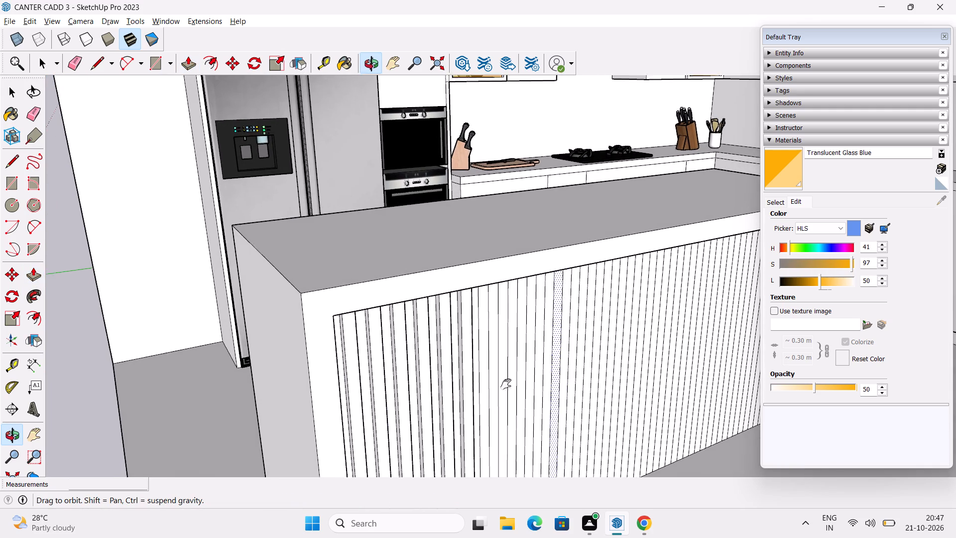
middle_click_drag(506, 384, 394, 373)
scroll(310, 386, "up", 2)
middle_click_drag(310, 385, 305, 389)
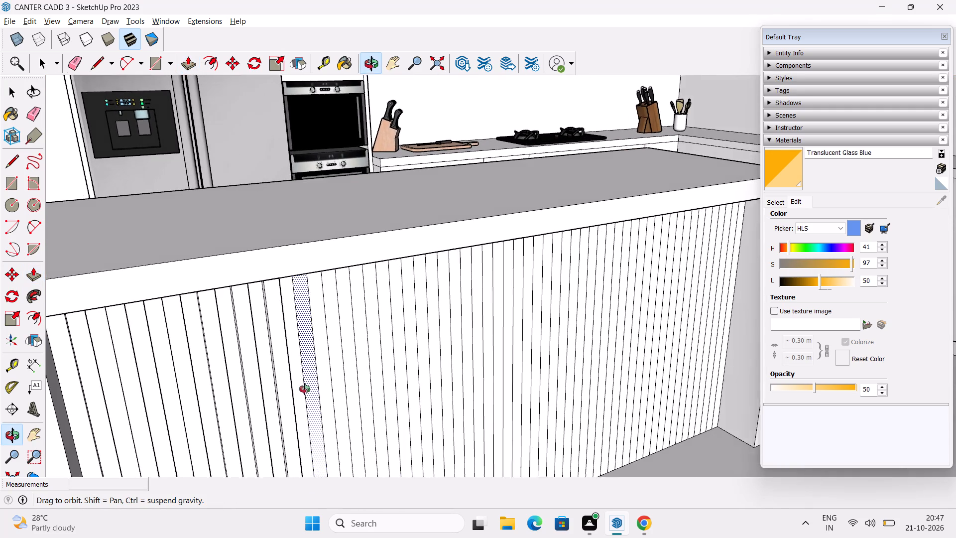
middle_click_drag(305, 389, 329, 368)
double_click(319, 362)
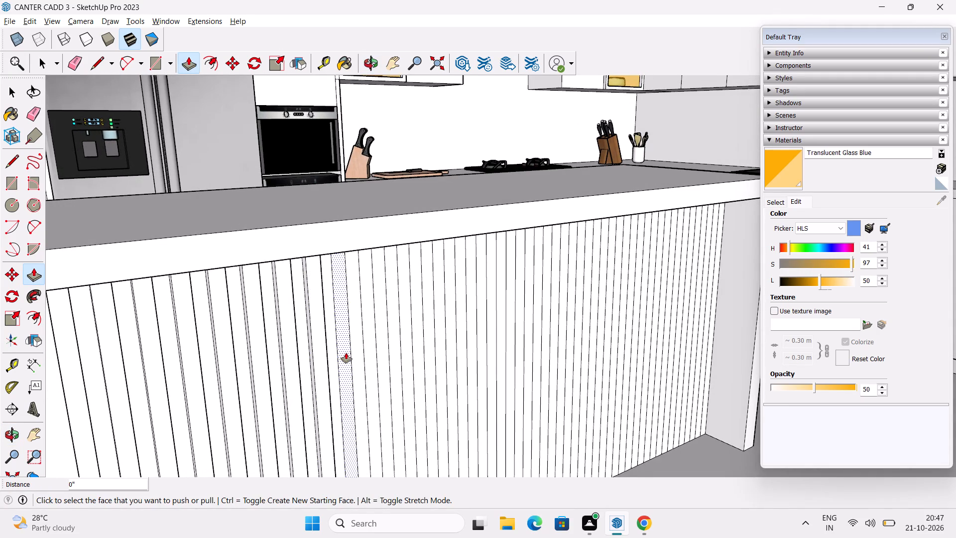
double_click(346, 353)
double_click(370, 346)
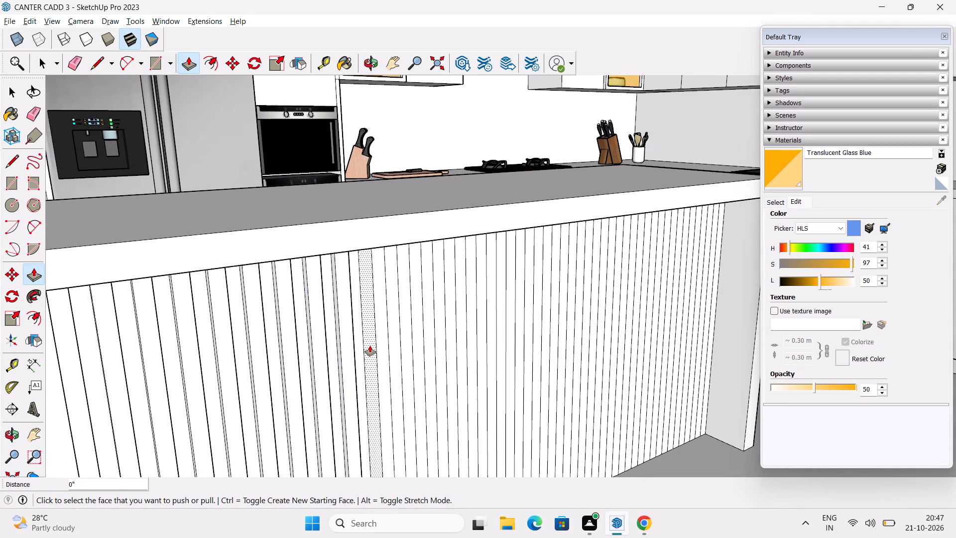
double_click(395, 341)
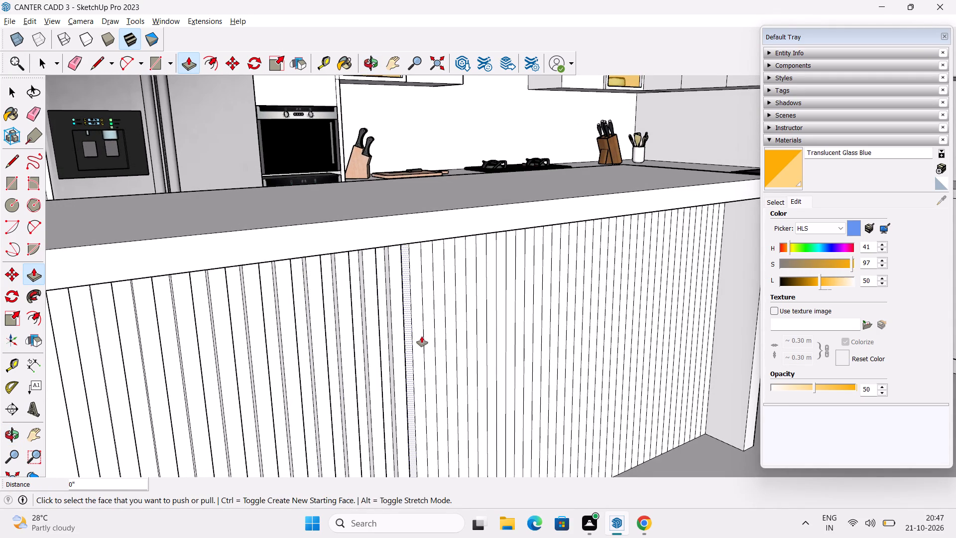
double_click(422, 336)
Extrude the next seven alternate strips by the same 1" across the middle of the island face.
middle_click_drag(430, 337, 363, 358)
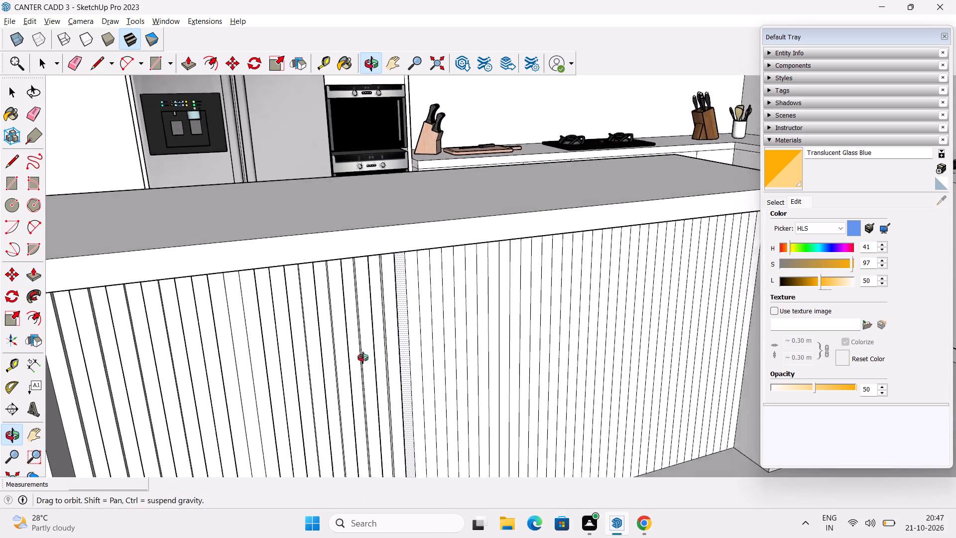
middle_click_drag(363, 358, 117, 315)
scroll(313, 303, "up", 2)
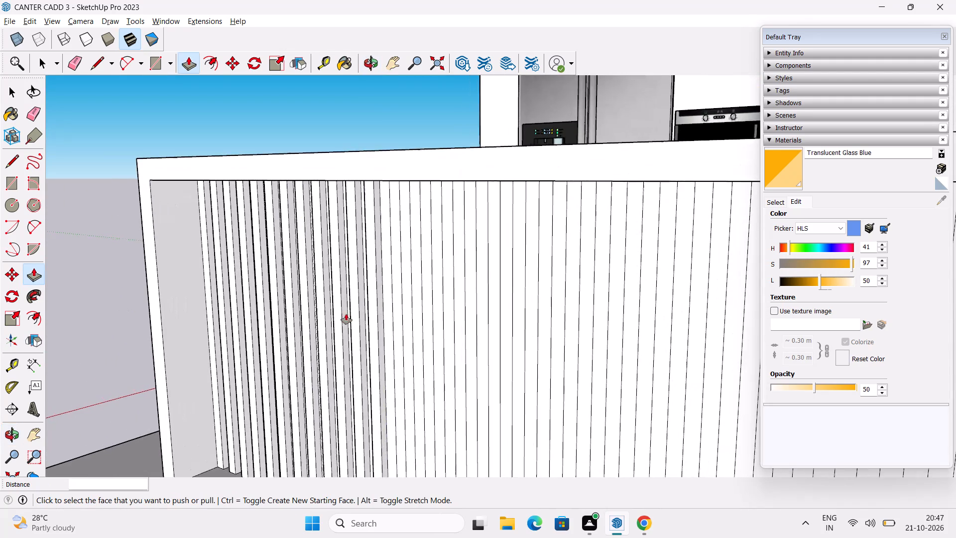
middle_click_drag(399, 338, 488, 374)
middle_click_drag(510, 360, 425, 374)
scroll(386, 349, "up", 2)
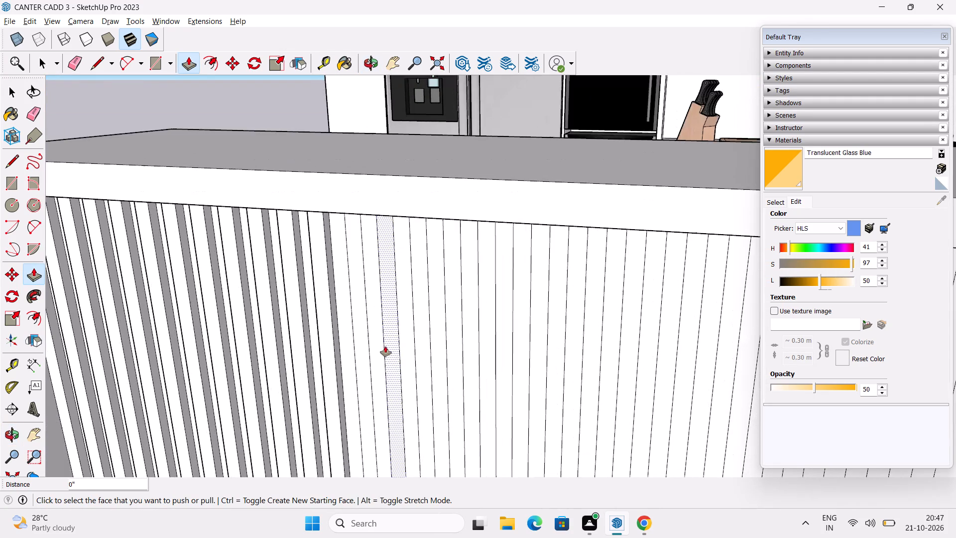
double_click(363, 326)
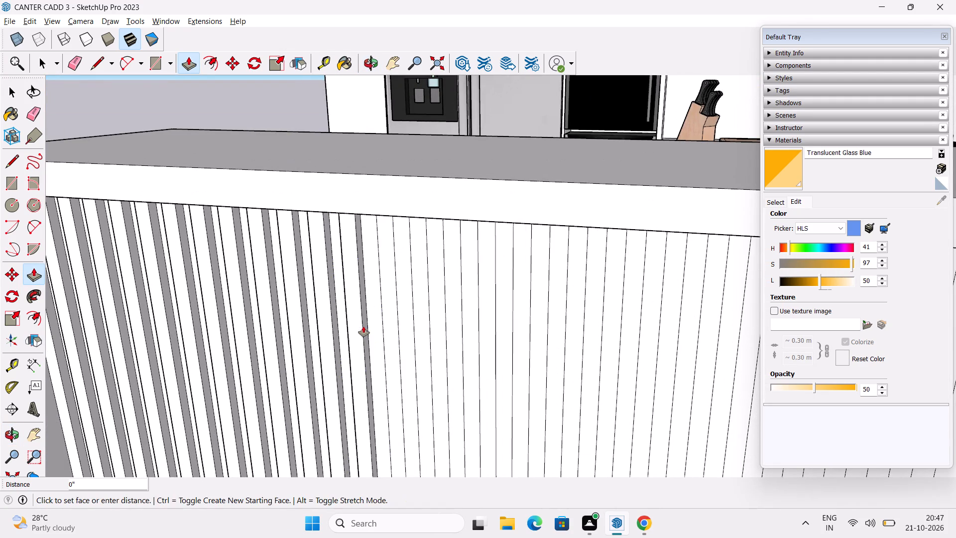
double_click(390, 327)
double_click(422, 327)
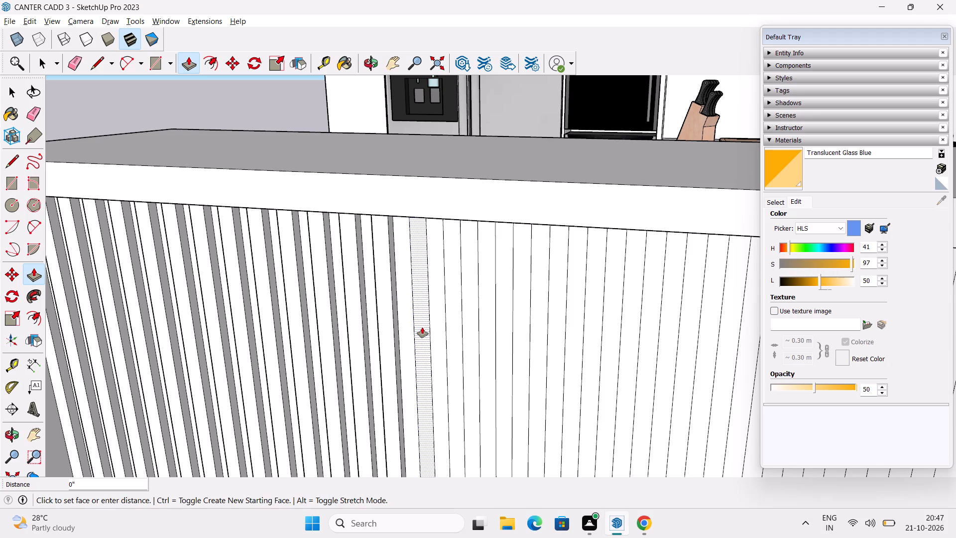
double_click(448, 331)
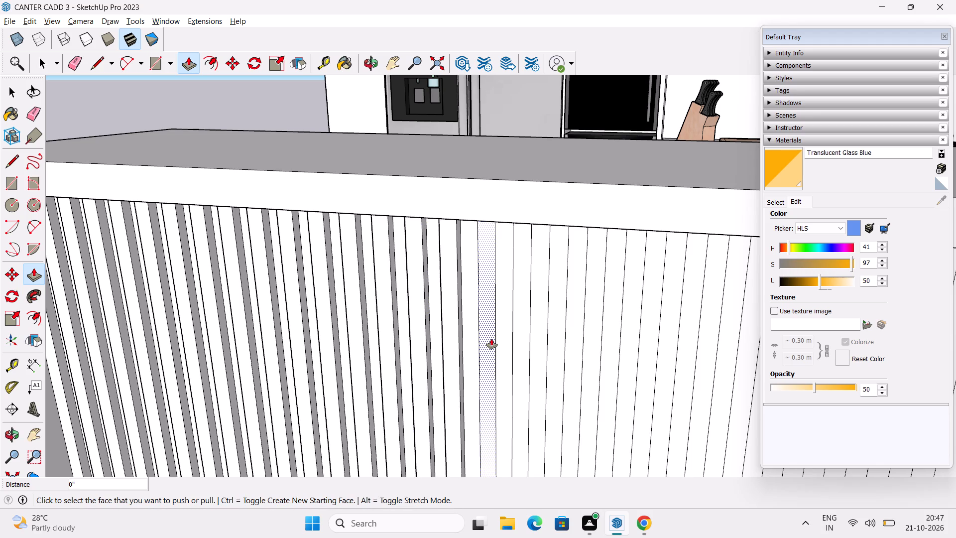
double_click(490, 340)
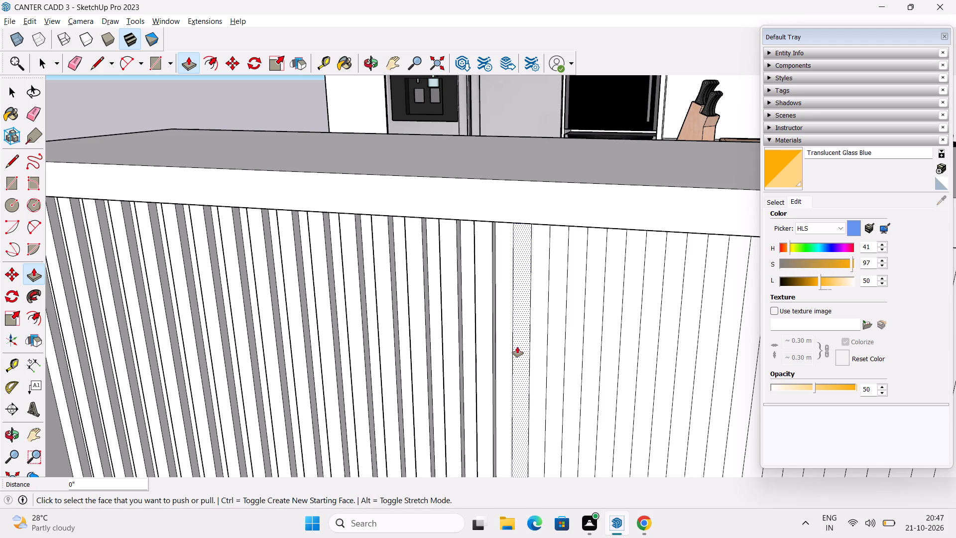
double_click(518, 347)
double_click(552, 359)
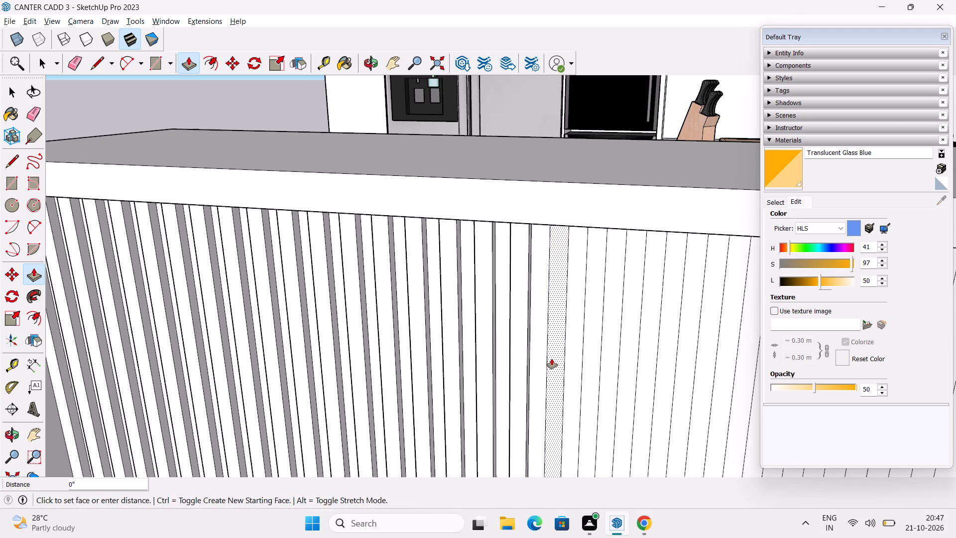
Extrude another seven alternate strips by the same 1", continuing toward the far end of the island face.
middle_click_drag(552, 359, 343, 337)
double_click(386, 330)
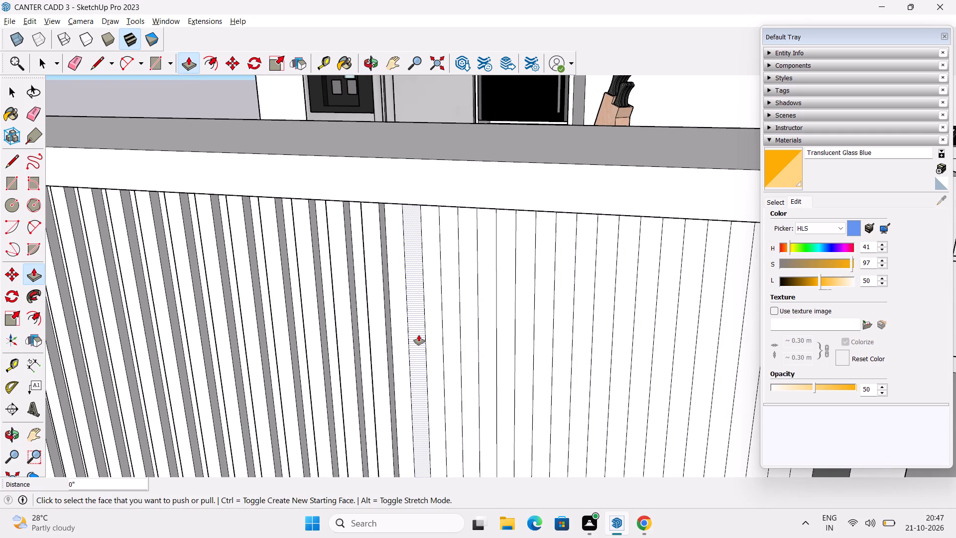
double_click(419, 335)
double_click(453, 339)
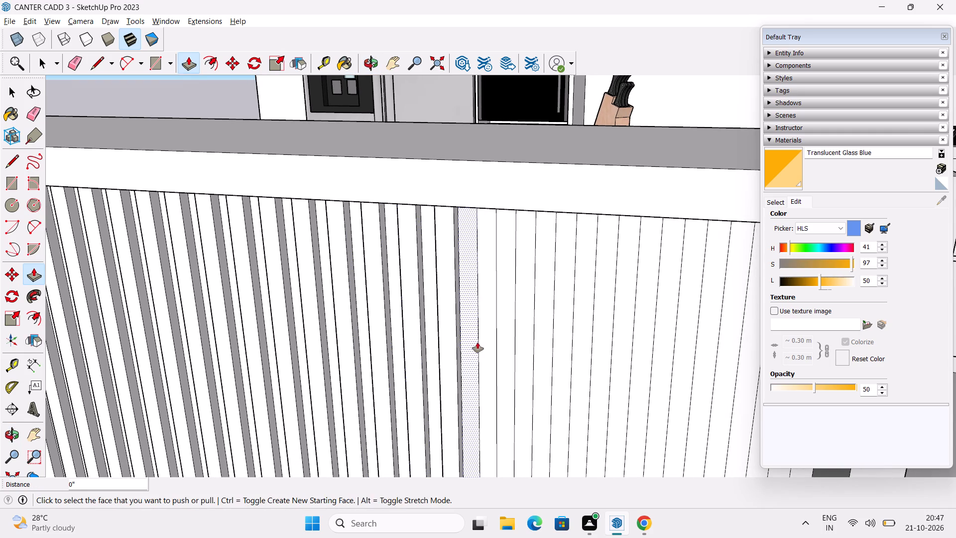
double_click(490, 345)
double_click(519, 352)
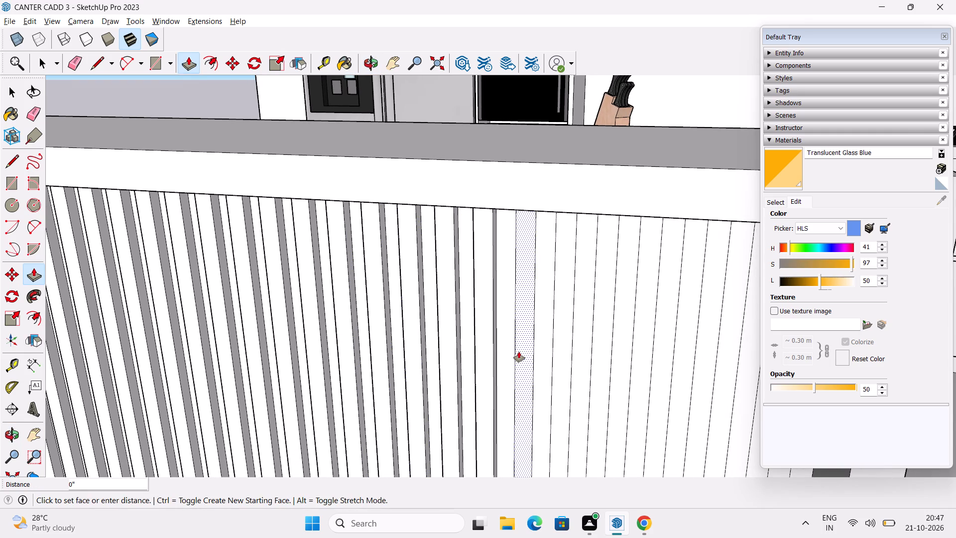
double_click(559, 360)
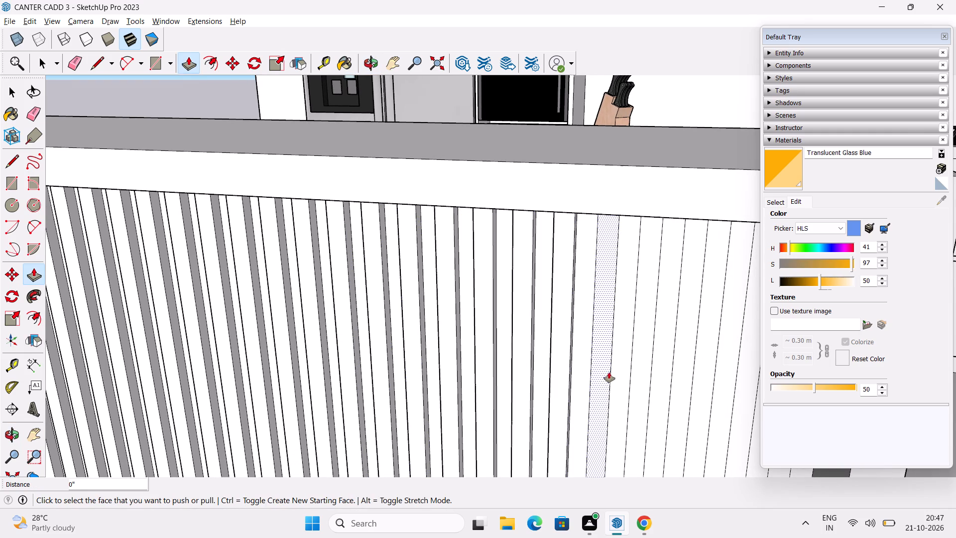
double_click(603, 376)
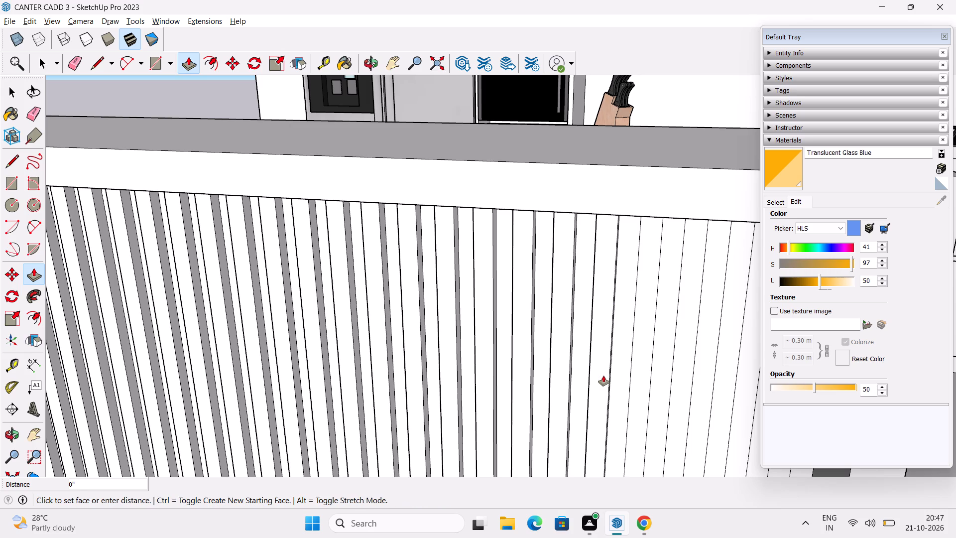
Extrude the last five alternate strips by the same 1", ending with the strip against the island's far side frame.
middle_click_drag(622, 380, 431, 324, "shift")
middle_click_drag(464, 327, 403, 341)
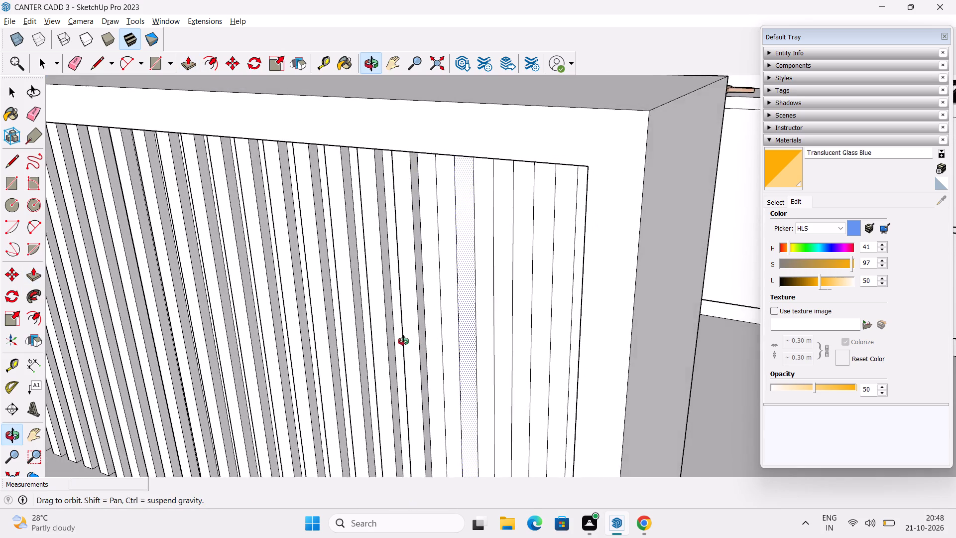
middle_click_drag(403, 341, 387, 339)
scroll(431, 314, "up", 2)
middle_click_drag(442, 311, 491, 339)
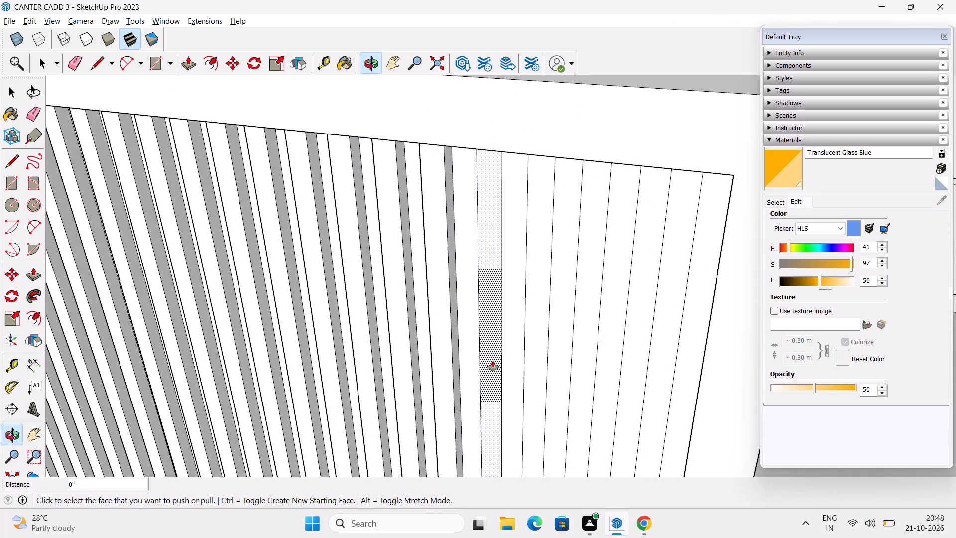
double_click(493, 361)
double_click(529, 361)
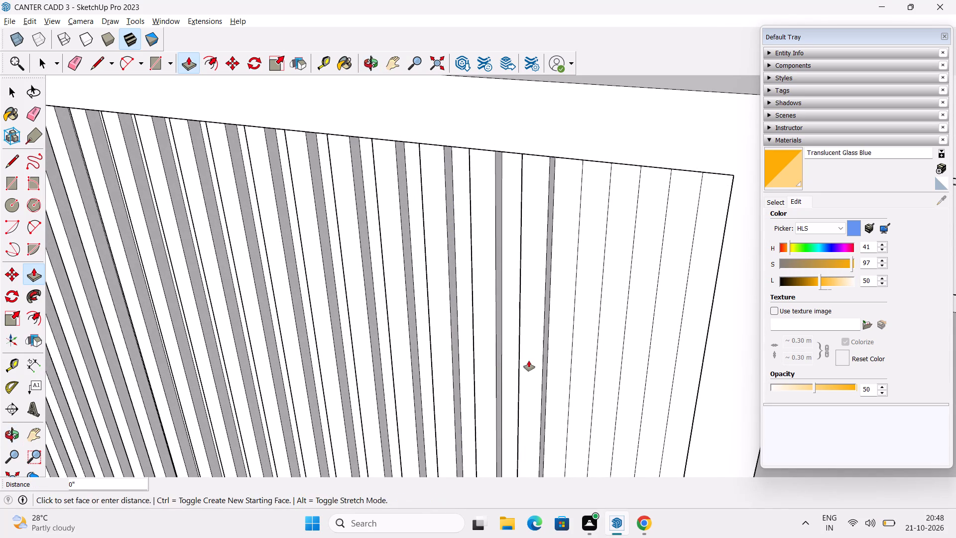
double_click(582, 366)
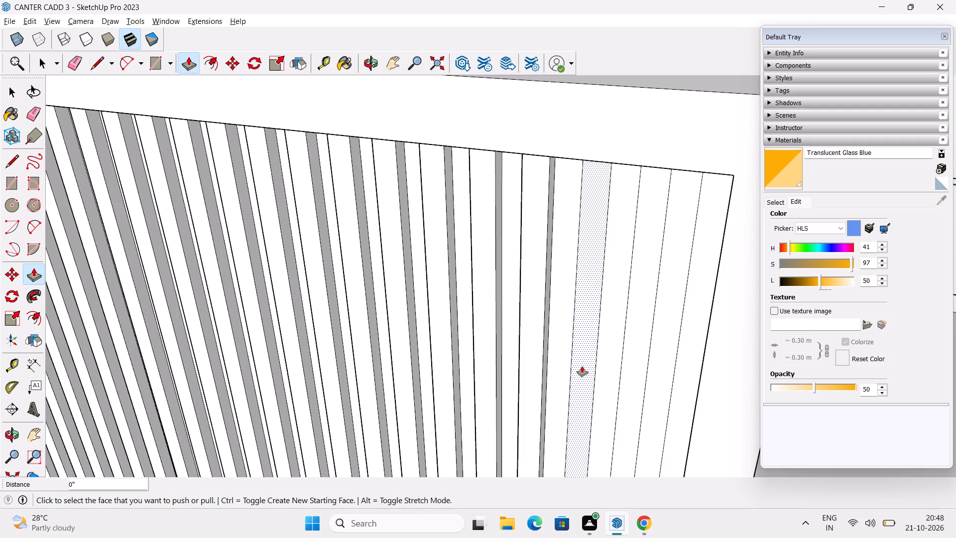
double_click(637, 370)
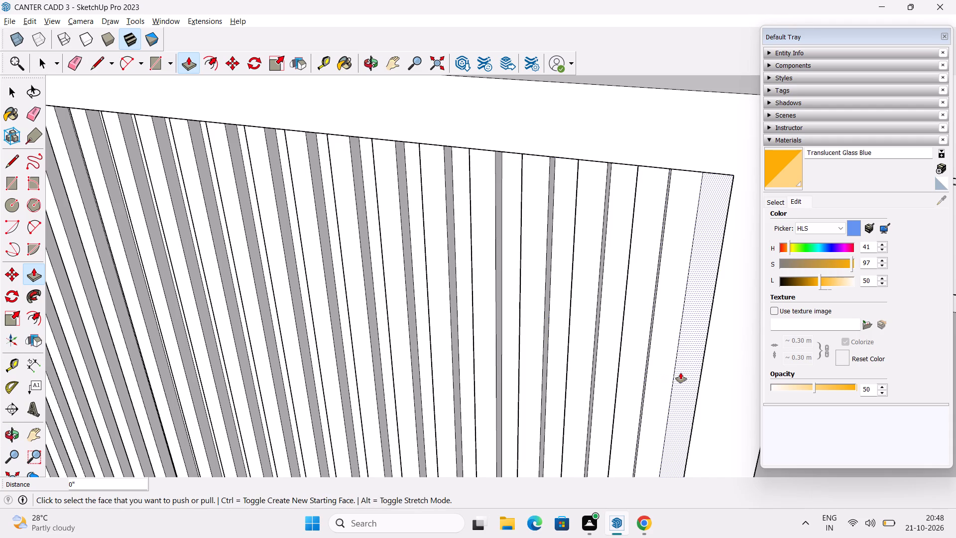
double_click(681, 373)
scroll(681, 373, "down", 2)
key("space")
Examine the island's slatted outer face from several angles, including its underside and both ends.
scroll(543, 367, "down", 2)
middle_click_drag(543, 367, 570, 336)
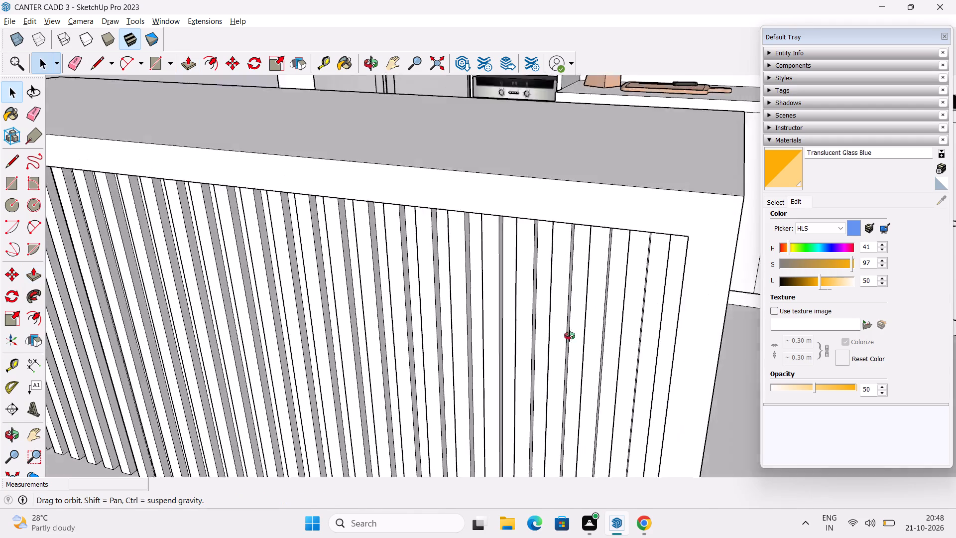
middle_click_drag(570, 336, 717, 254)
scroll(717, 254, "down", 5)
middle_click_drag(654, 298, 655, 279)
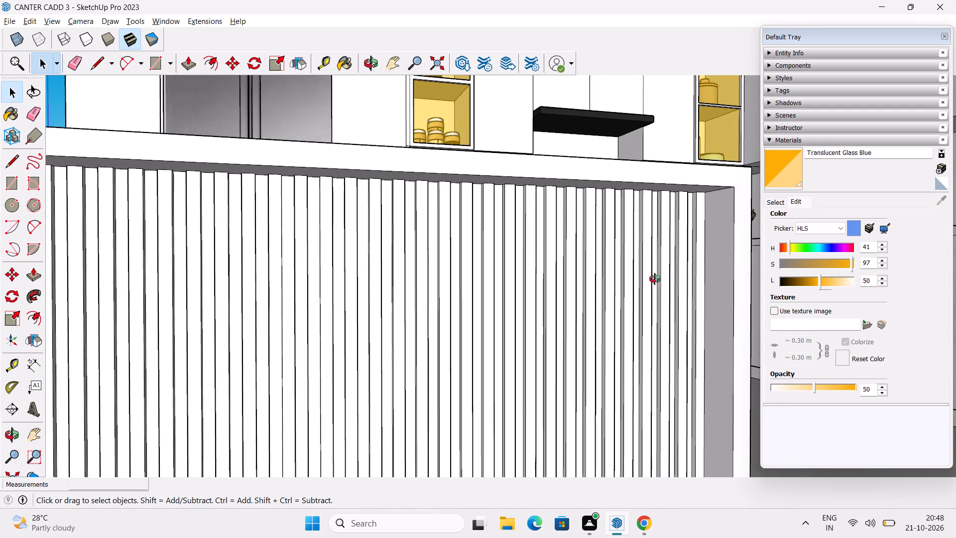
middle_click_drag(655, 279, 631, 302)
scroll(631, 297, "down", 3)
middle_click_drag(579, 305, 750, 287)
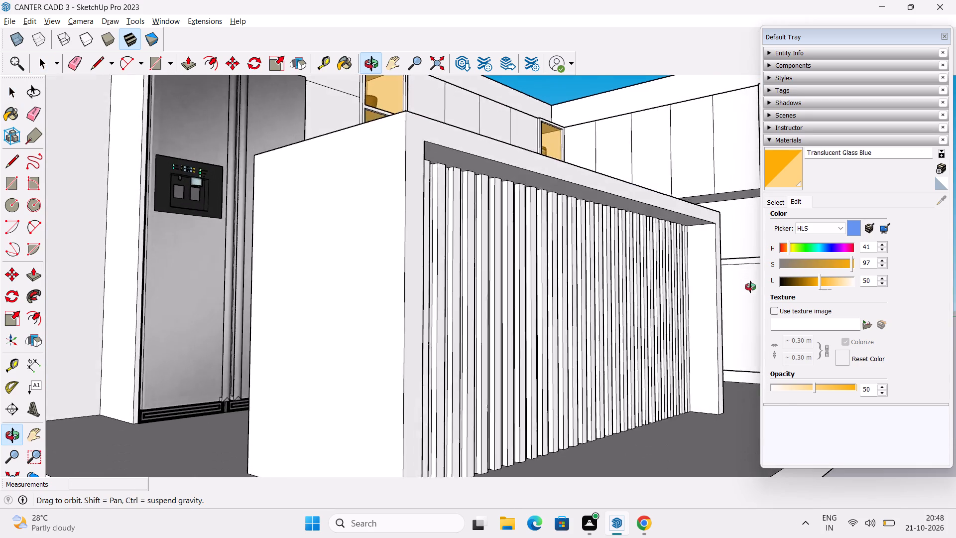
Examine the slatted island and the surrounding kitchen from several angles, from below the floor up to an overhead view.
middle_click_drag(750, 287, 550, 321)
scroll(552, 314, "down", 3)
middle_click_drag(529, 335, 555, 387)
scroll(558, 358, "down", 1)
middle_click_drag(560, 356, 559, 349, "shift")
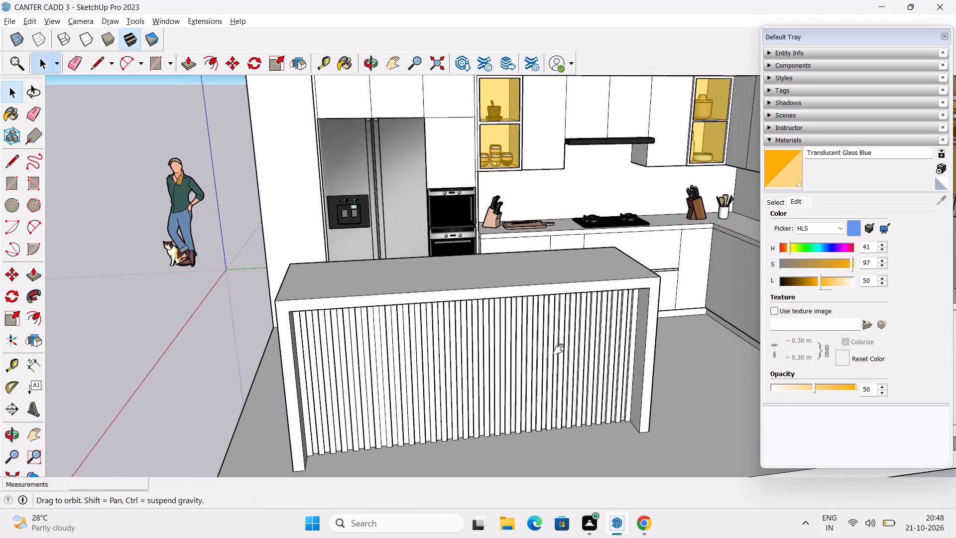
middle_click_drag(559, 349, 546, 327, "shift")
middle_click_drag(540, 312, 573, 340)
scroll(536, 314, "up", 2)
middle_click_drag(535, 309, 542, 365)
scroll(544, 342, "down", 3)
middle_click_drag(544, 342, 504, 111)
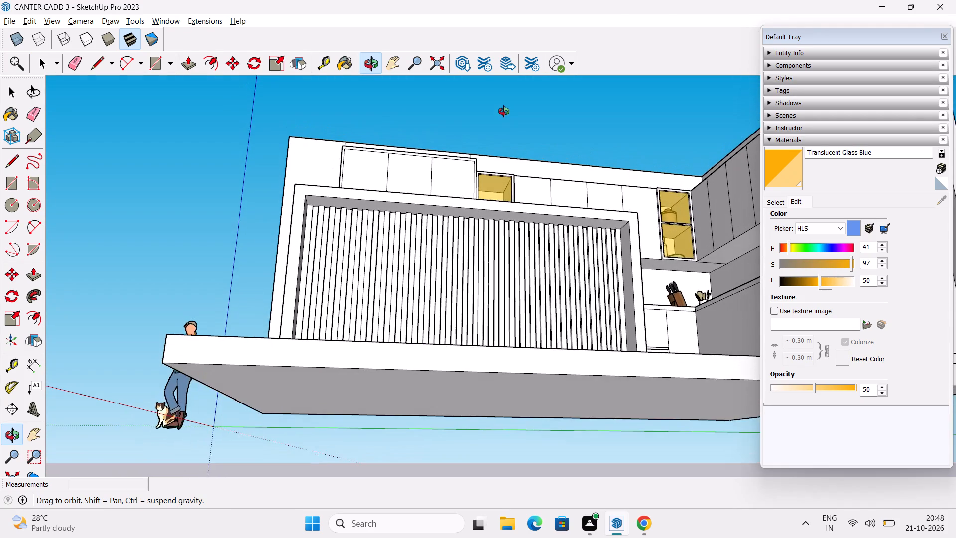
middle_click_drag(504, 111, 512, 402)
scroll(511, 384, "down", 1)
middle_click_drag(510, 381, 403, 383, "shift")
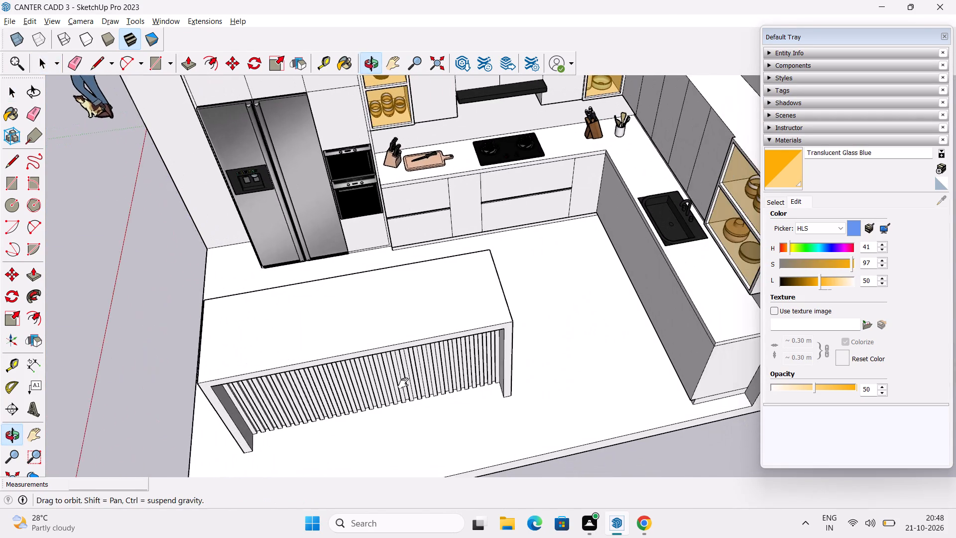
middle_click_drag(403, 383, 400, 382, "shift")
middle_click_drag(470, 349, 580, 409)
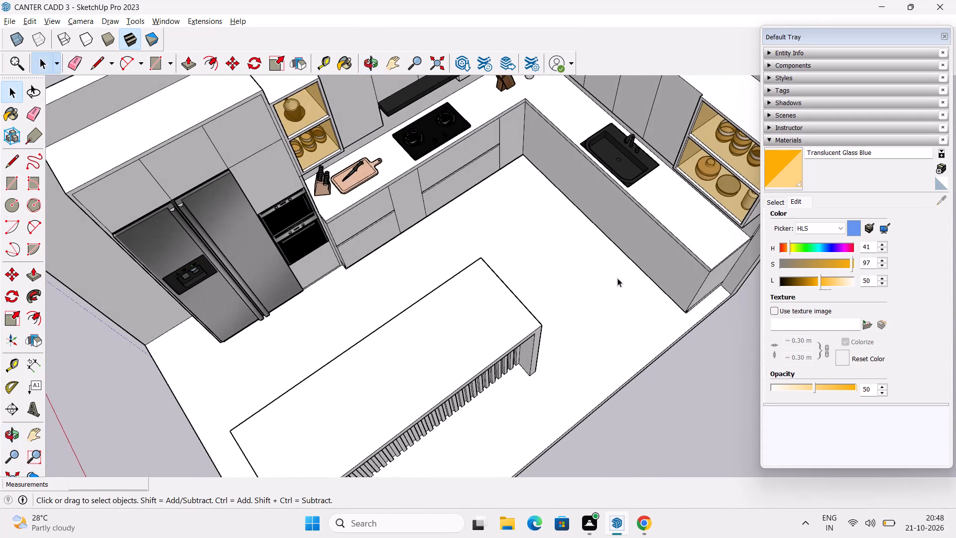
Copy the black counter sink onto the open floor between the island's end and the sink counter.
left_click(630, 153)
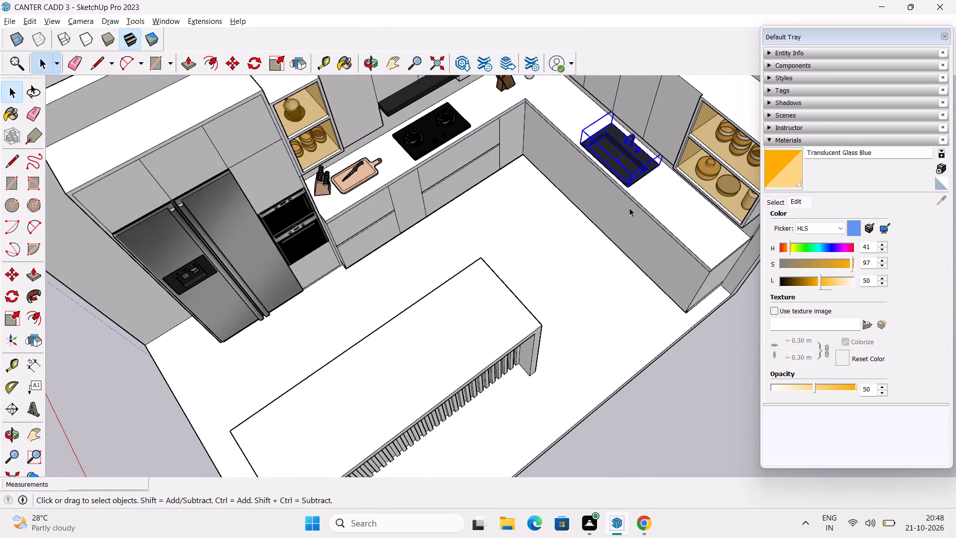
scroll(639, 227, "up", 2)
middle_click_drag(639, 229, 652, 223)
key("c")
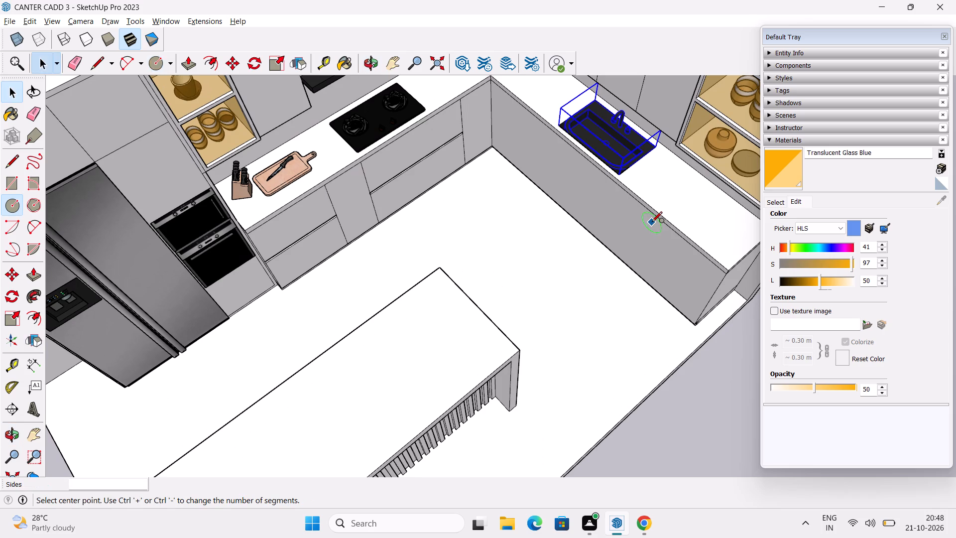
key("space")
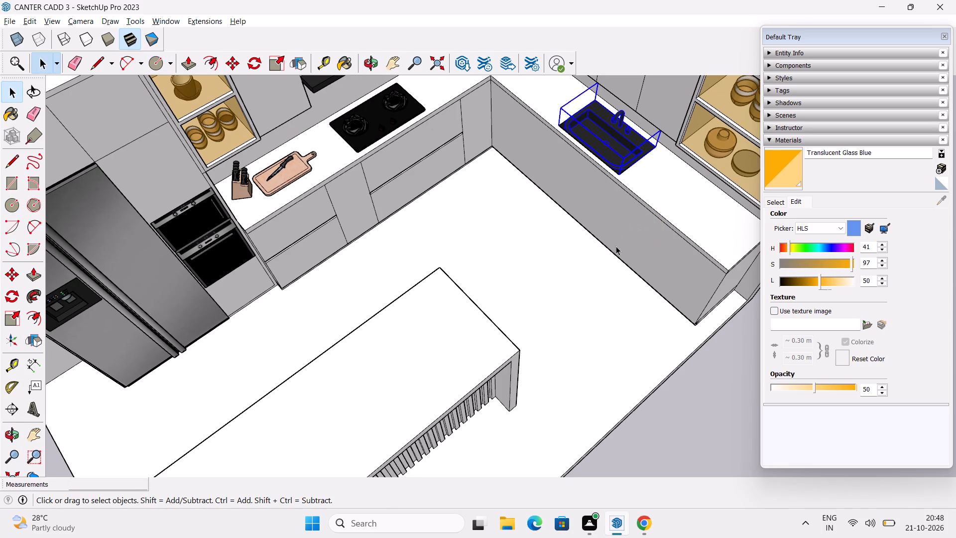
key("m")
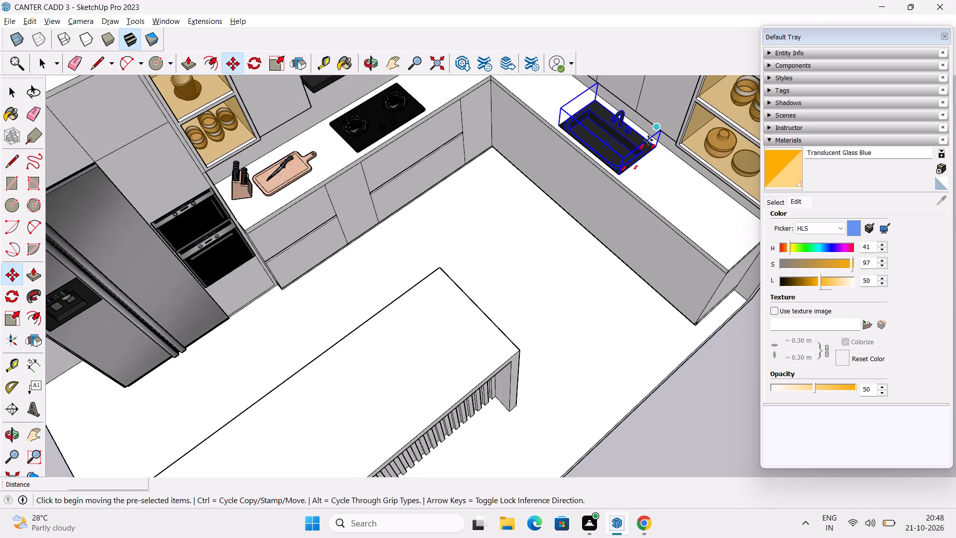
left_click(655, 150)
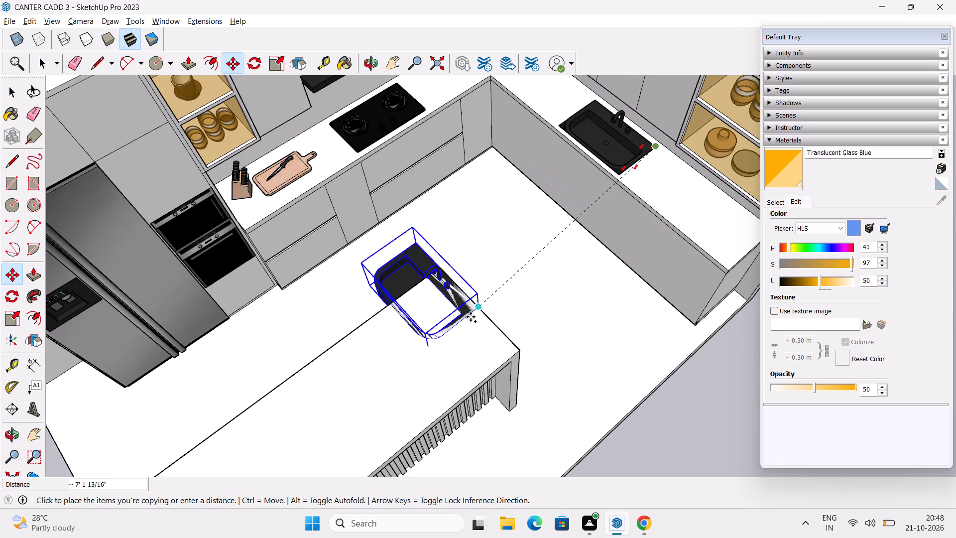
scroll(395, 355, "down", 2)
middle_click_drag(394, 357, 422, 273)
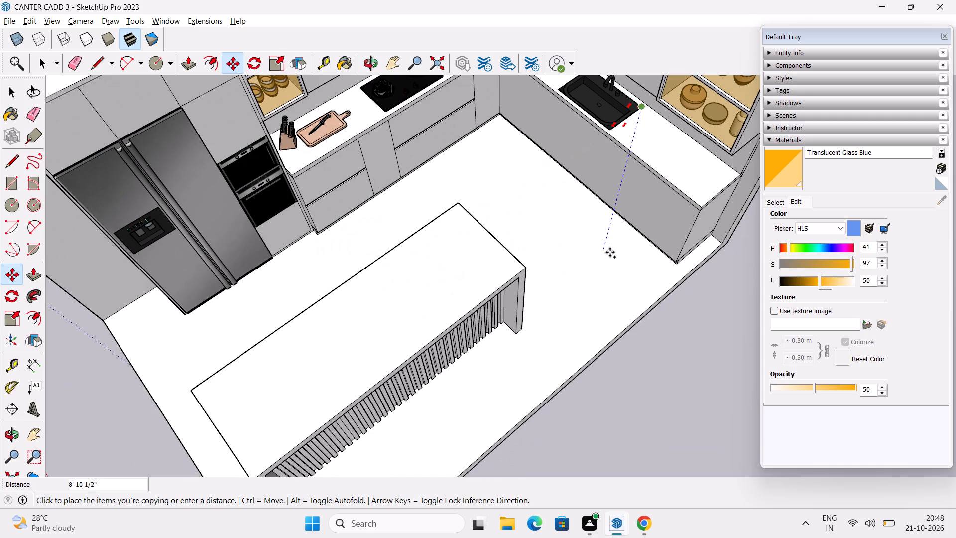
left_click(586, 222)
Raise the copied sink straight up about 10 1/2" so it clears the floor.
middle_click_drag(612, 280, 538, 254)
scroll(544, 257, "up", 3)
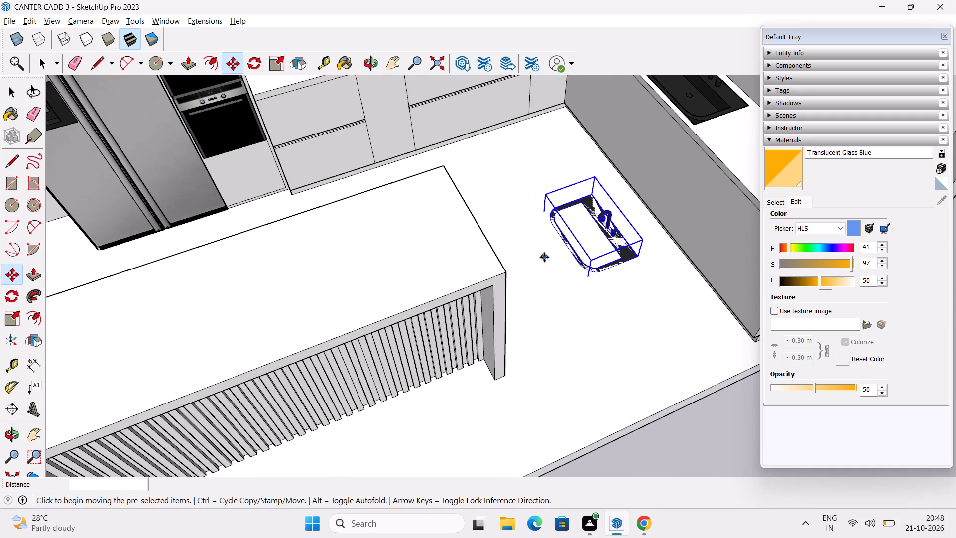
left_click(592, 260)
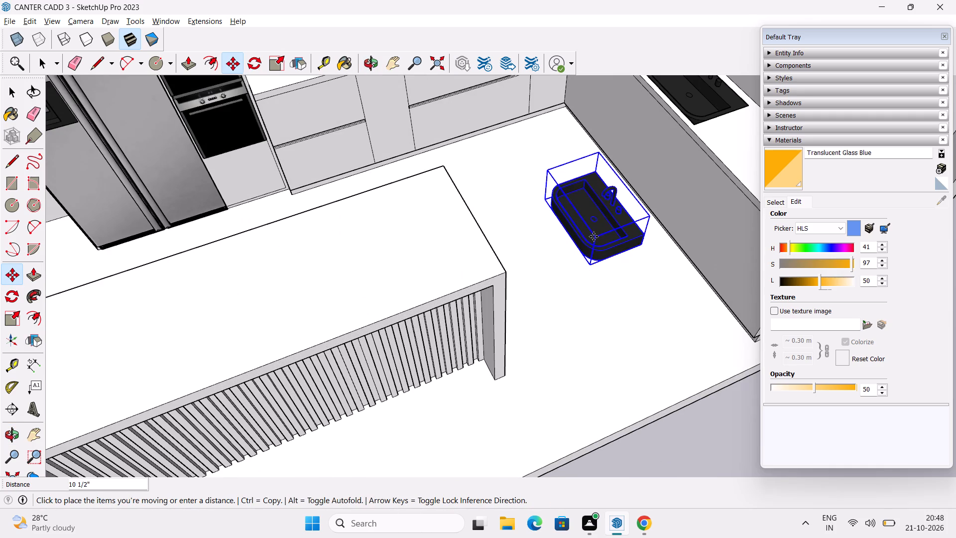
left_click(594, 236)
middle_click_drag(590, 284, 599, 235)
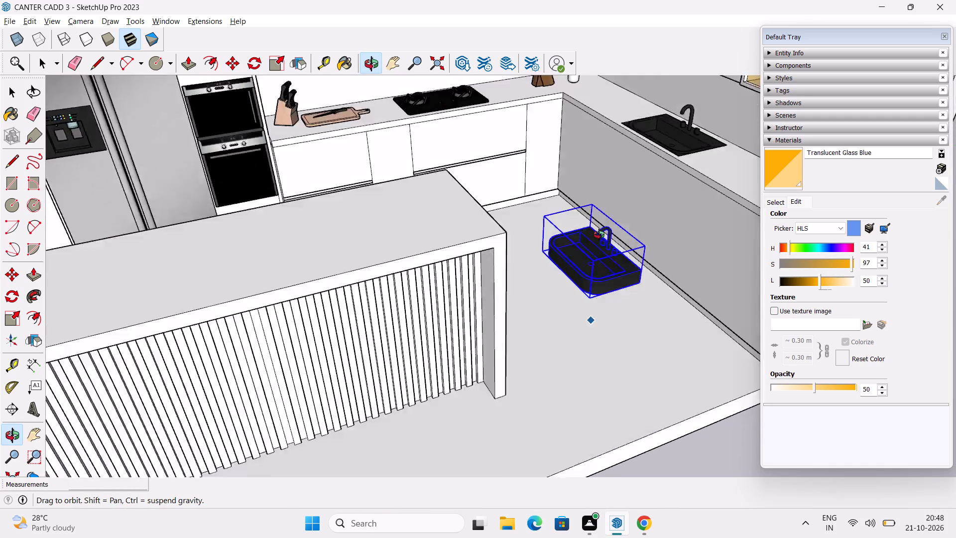
middle_click_drag(599, 235, 606, 311)
key("space")
Draw a rectangle about 2' by 1' 3" near the middle of the island top.
scroll(601, 316, "down", 3)
middle_click_drag(521, 382, 566, 348)
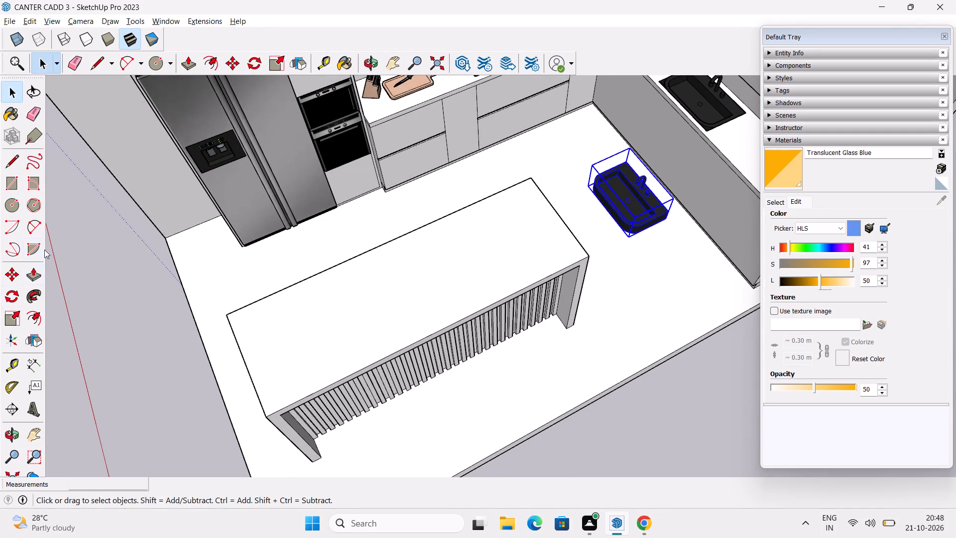
left_click(8, 183)
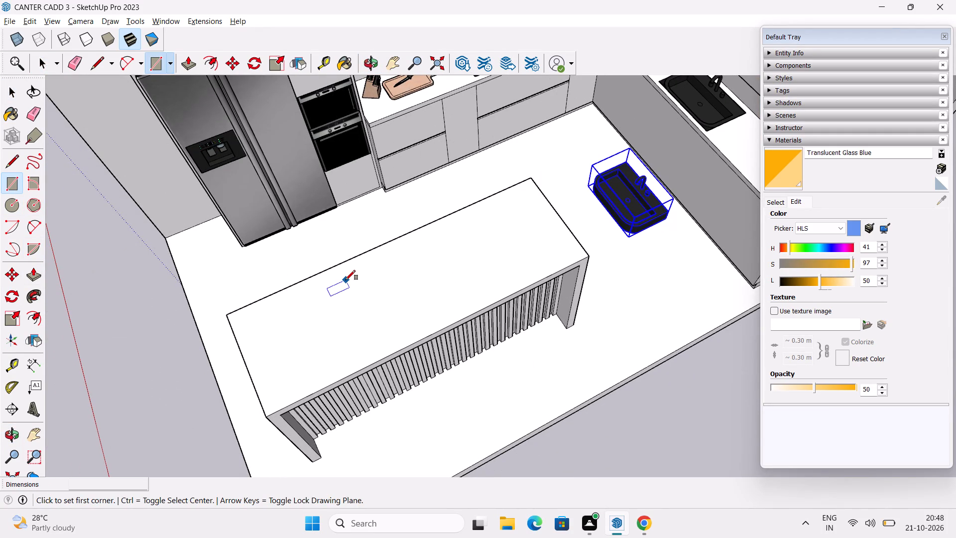
left_click(383, 268)
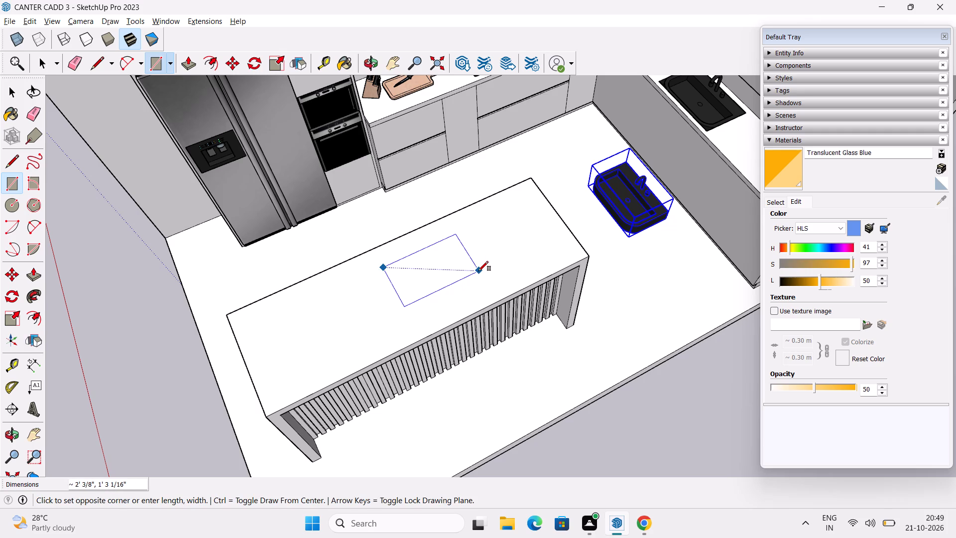
left_click(478, 271)
key("space")
Push the rectangle down into the island top to make a 5" deep sink recess.
key("p")
left_click(431, 274)
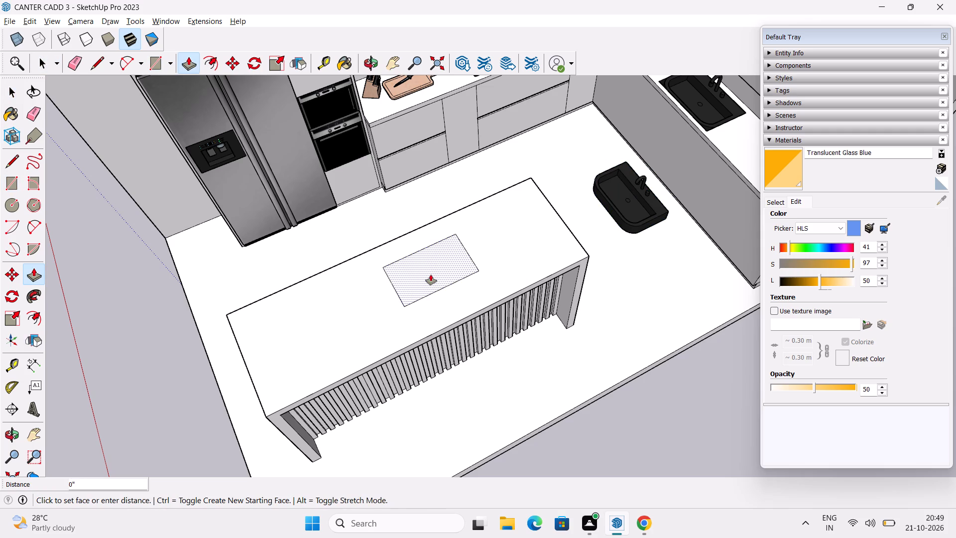
type("6\"")
key("Return")
type("5\"")
key("Return")
type("4\"")
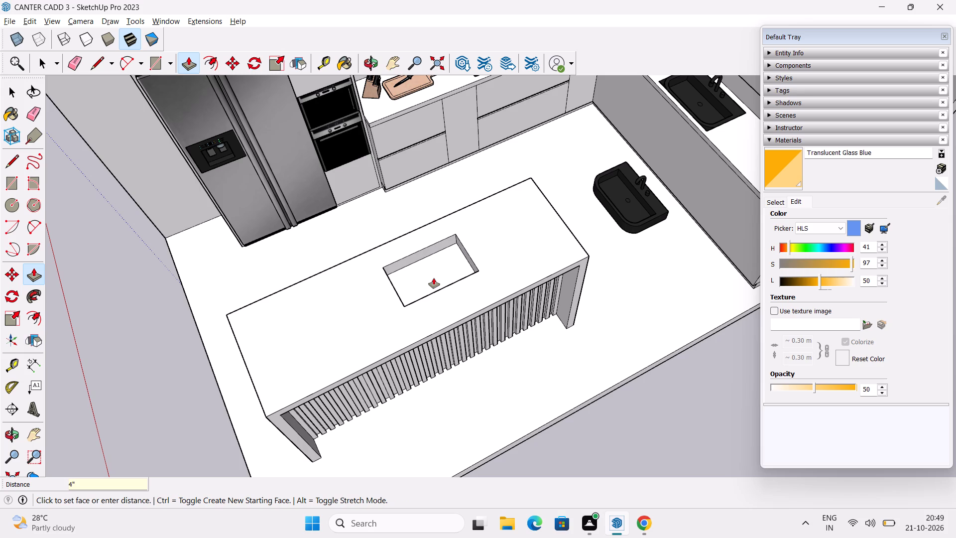
key("Escape")
key("space")
Rotate the copied sink 90 degrees on the horizontal plane to line it up with the island's length.
middle_click_drag(437, 286, 485, 274)
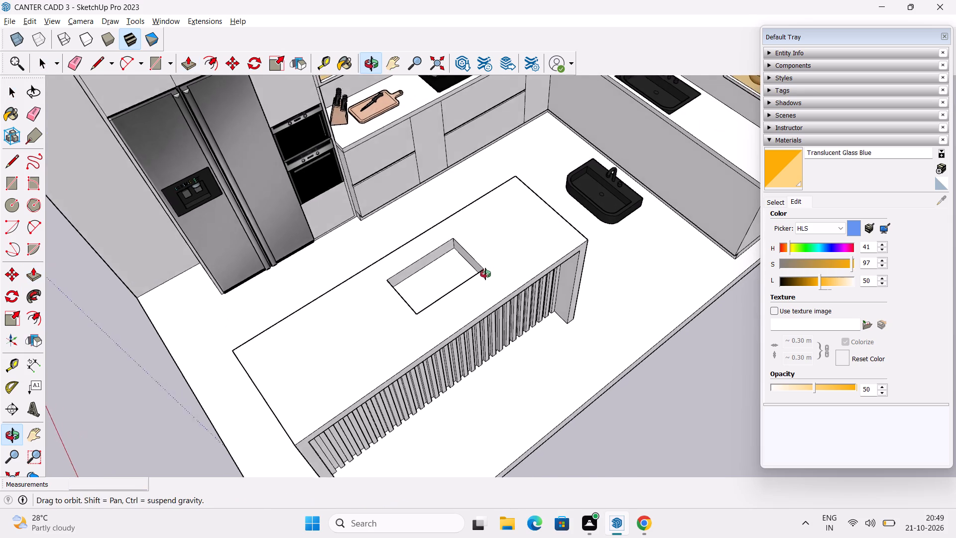
middle_click_drag(485, 274, 487, 276)
left_click(620, 188)
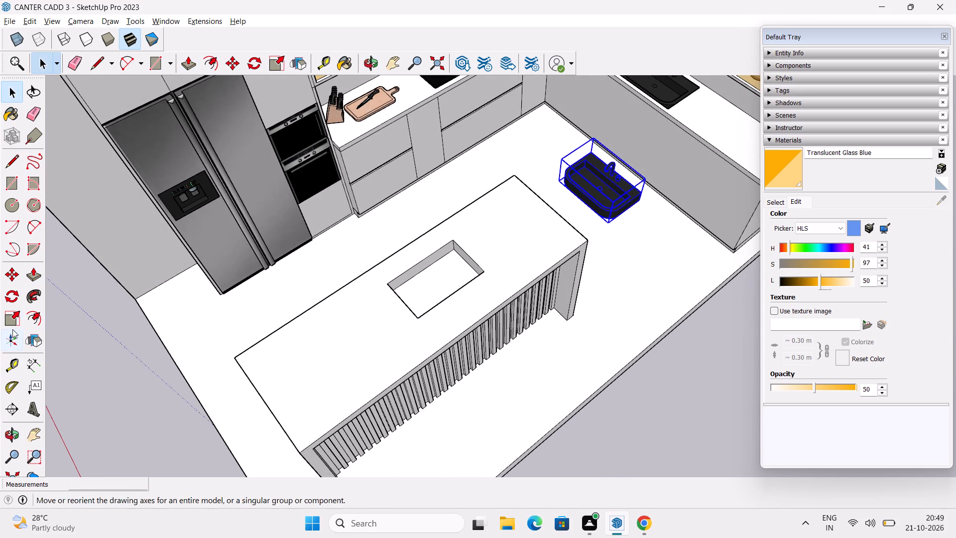
left_click_drag(12, 300, 17, 293)
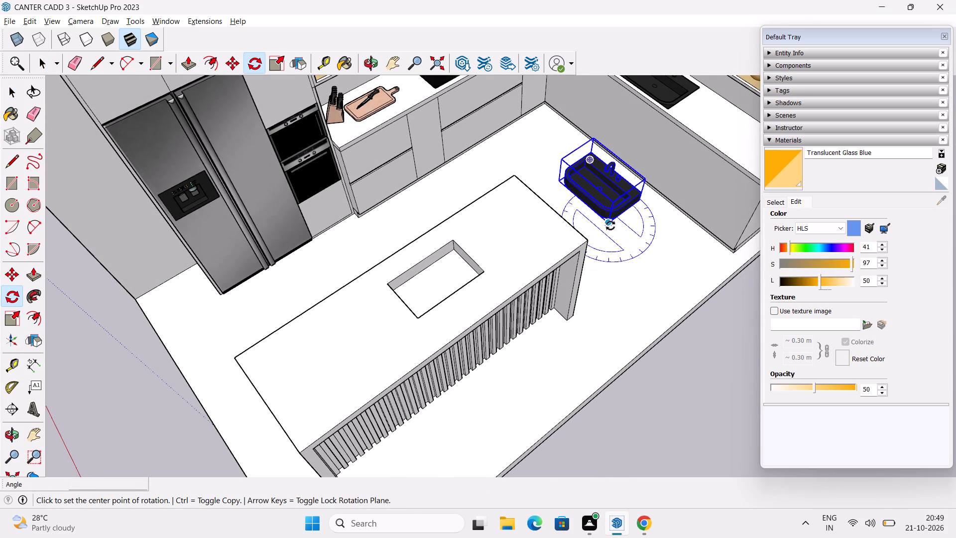
left_click(610, 226)
left_click(549, 186)
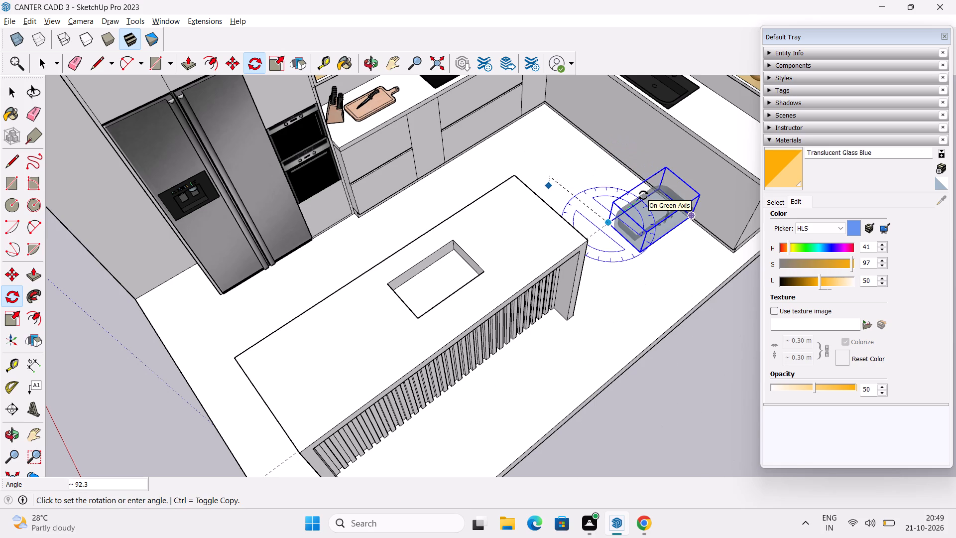
type("90")
key("Return")
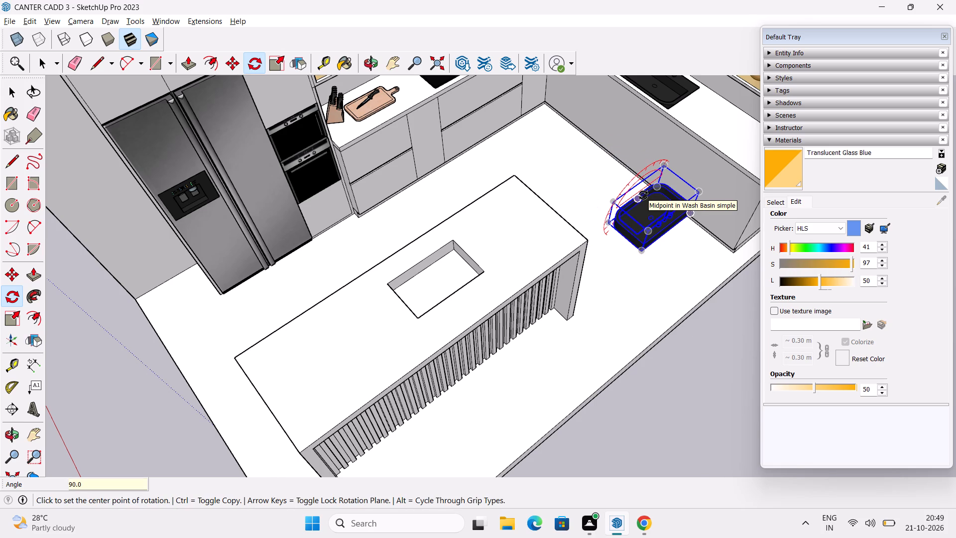
scroll(676, 271, "up", 6)
key("space")
Move the rotated sink by its bottom corner onto the island top, beside the recess.
middle_click_drag(640, 276, 670, 226)
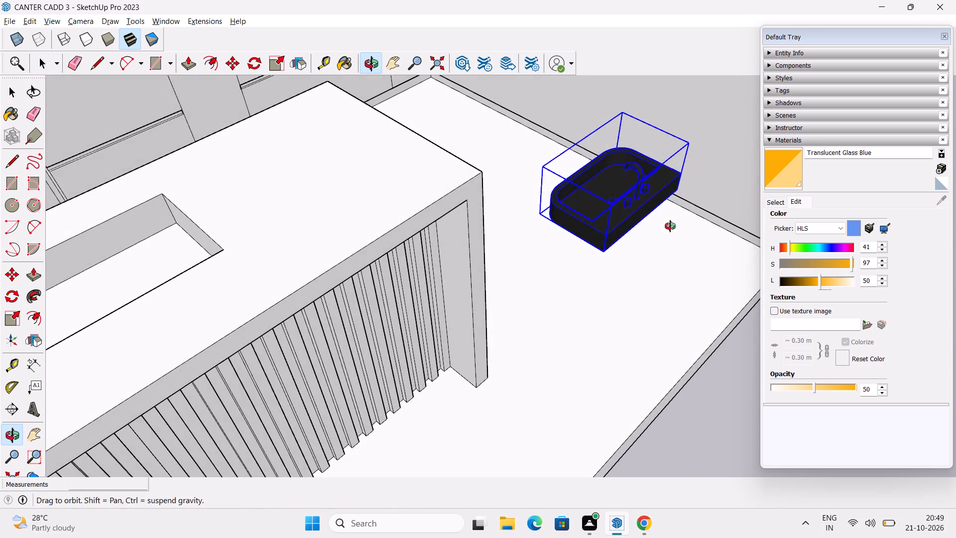
middle_click_drag(670, 226, 670, 227)
key("m")
left_click(603, 252)
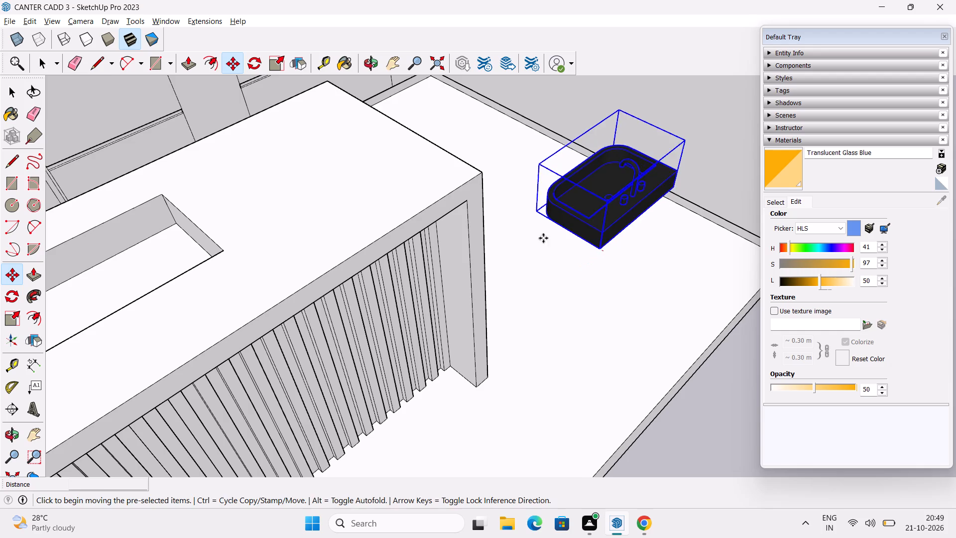
scroll(297, 258, "down", 2)
middle_click_drag(284, 263, 528, 264)
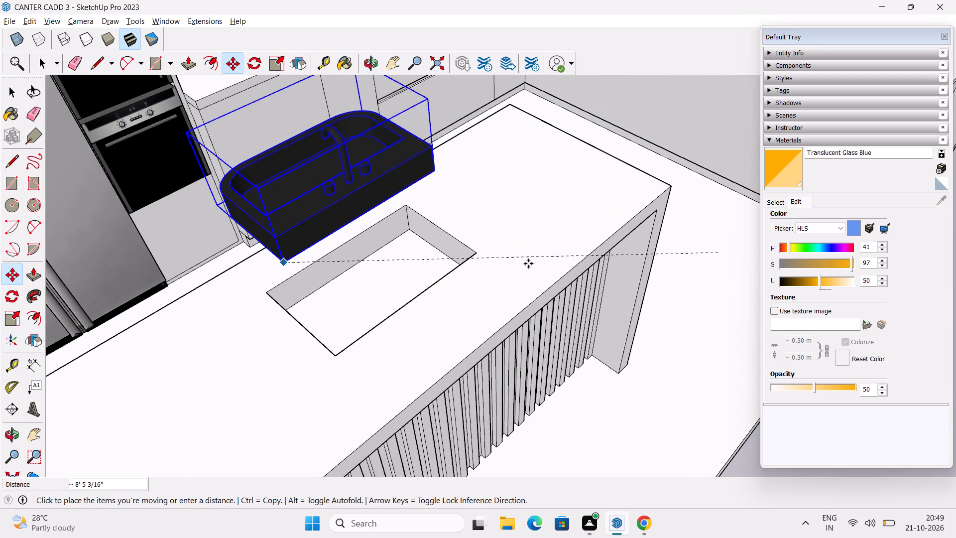
left_click(551, 243)
scroll(562, 215, "up", 2)
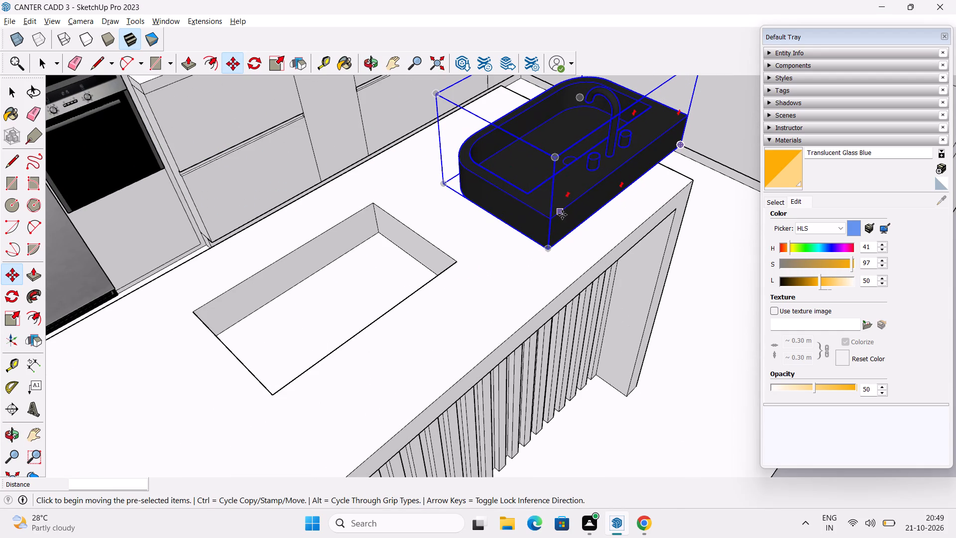
Move the sink into the island recess, snapping its rear corner to the recess's matching corner.
middle_click_drag(555, 164, 538, 111)
scroll(539, 170, "up", 2)
left_click(543, 171)
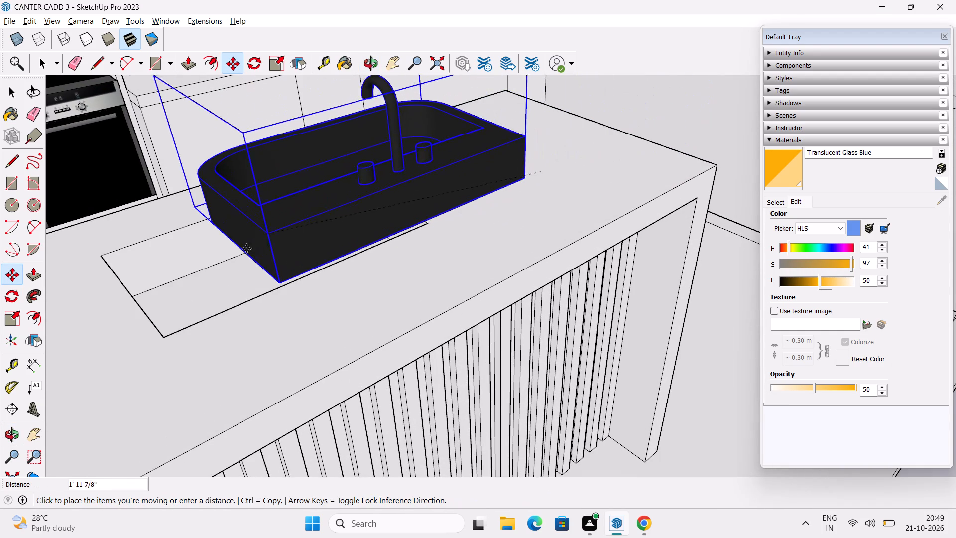
middle_click_drag(156, 291, 375, 200)
scroll(375, 200, "down", 2)
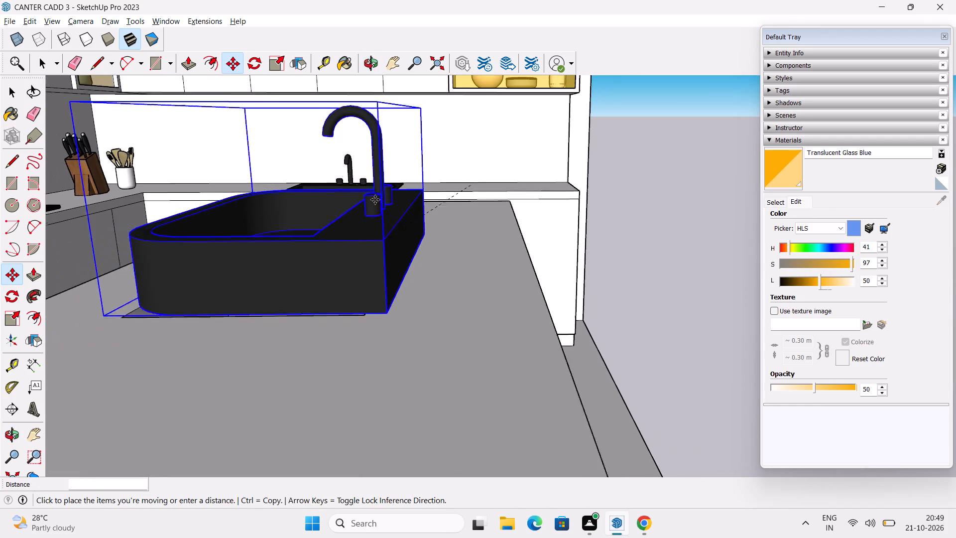
scroll(375, 200, "down", 1)
middle_click_drag(302, 271, 407, 314)
scroll(407, 314, "down", 3)
scroll(402, 339, "up", 2)
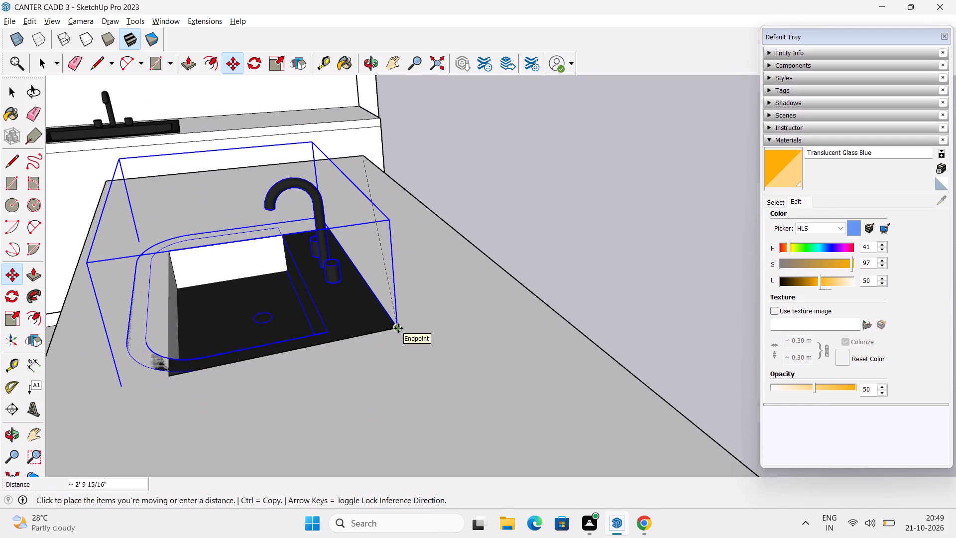
left_click(398, 328)
Scale the sink to fit the recess, adjusting its width and shrinking its length to about 0.86 along the green axis.
scroll(398, 328, "down", 7)
middle_click_drag(365, 361, 382, 407)
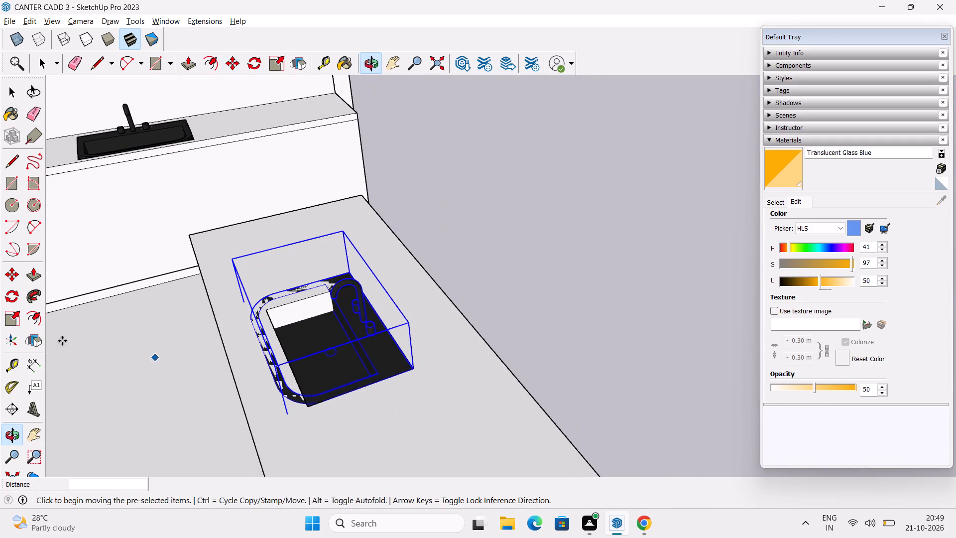
left_click(7, 318)
middle_click_drag(256, 343, 327, 320)
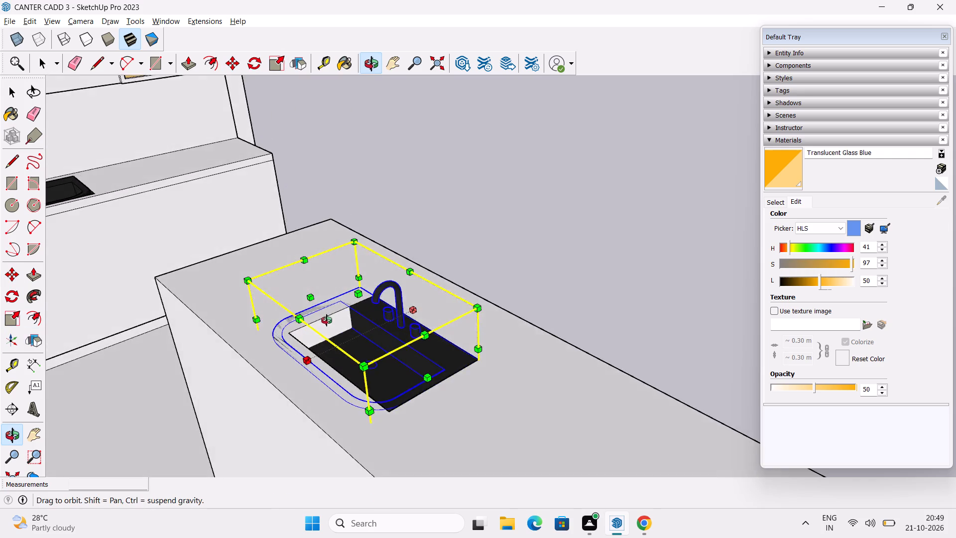
middle_click_drag(327, 320, 271, 375)
left_click_drag(270, 376, 291, 370)
left_click_drag(305, 292, 312, 303)
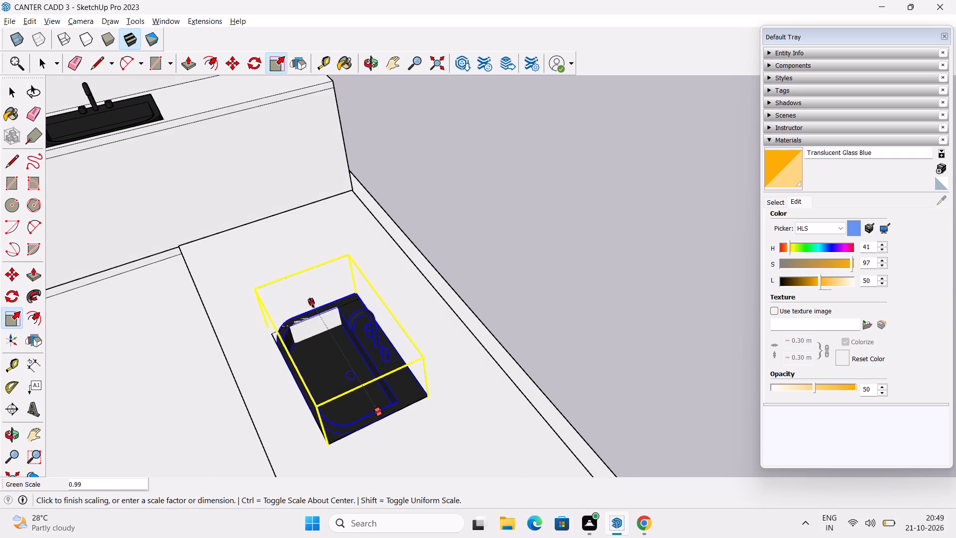
left_click_drag(312, 303, 316, 314)
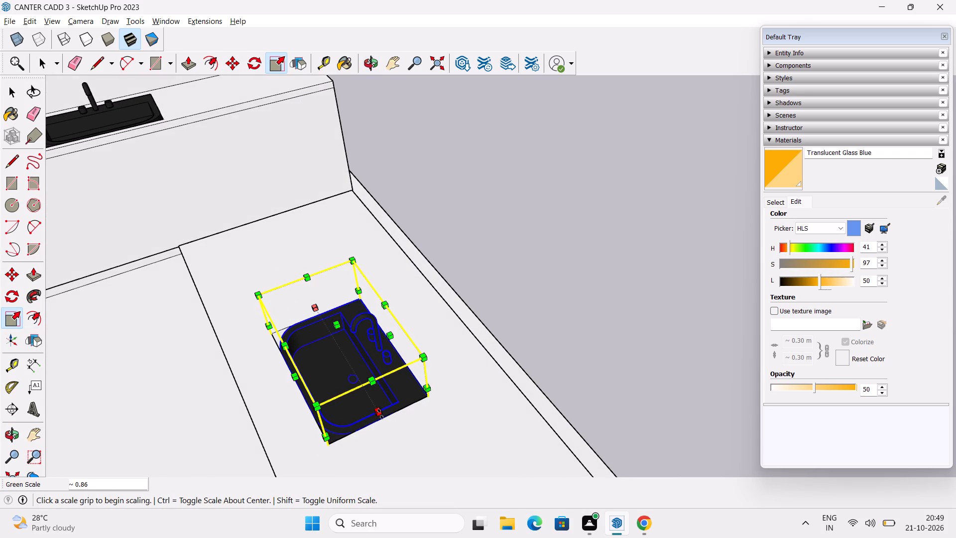
middle_click_drag(380, 414, 361, 412)
key("space")
left_click(554, 314)
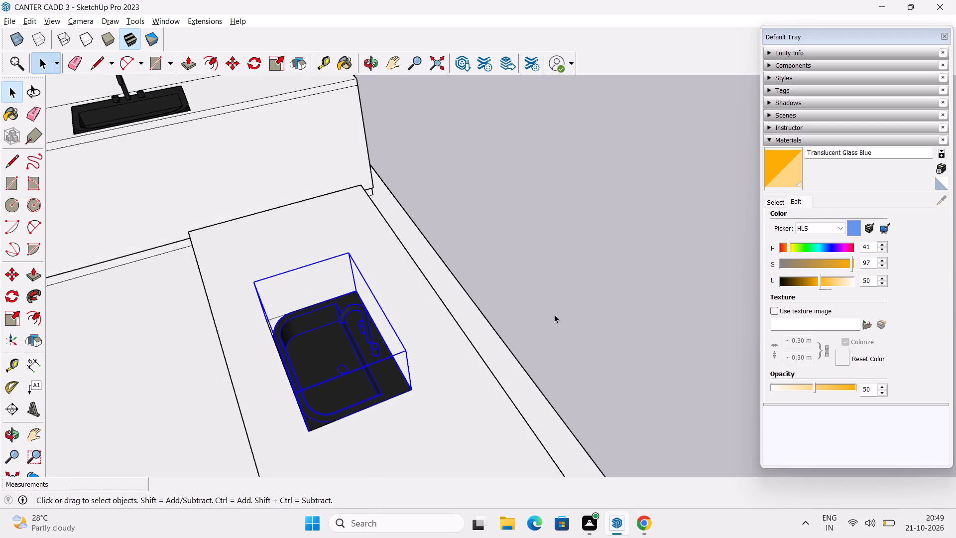
Examine how the scaled sink sits in the island recess, up close and within the whole kitchen.
middle_click_drag(158, 376, 225, 420)
scroll(236, 404, "up", 2)
middle_click_drag(244, 405, 232, 320, "shift")
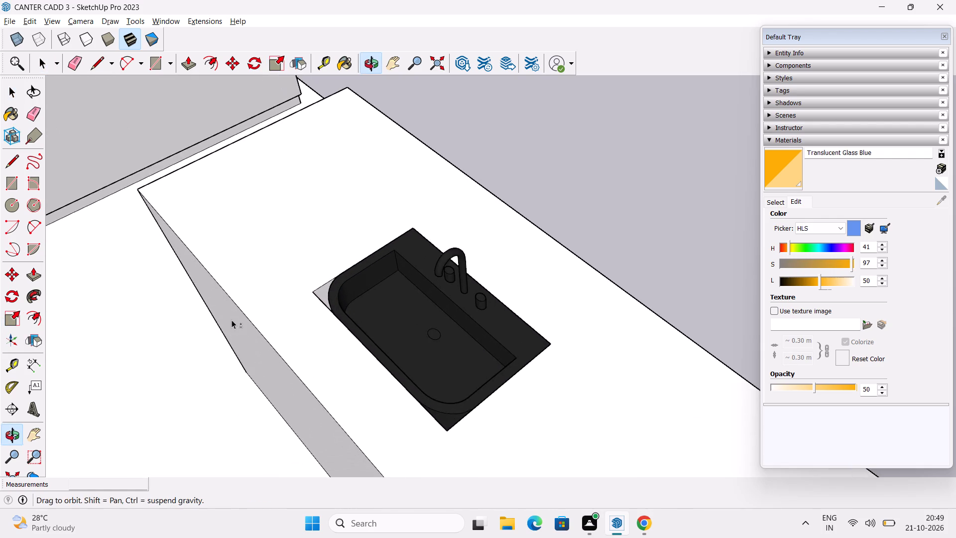
middle_click_drag(254, 335, 205, 331)
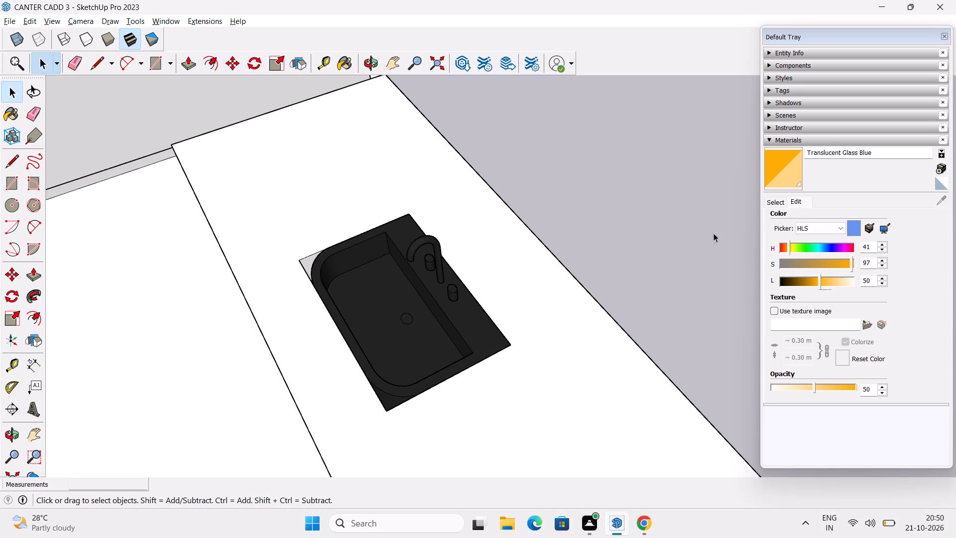
scroll(699, 228, "down", 15)
middle_click_drag(609, 285, 357, 149)
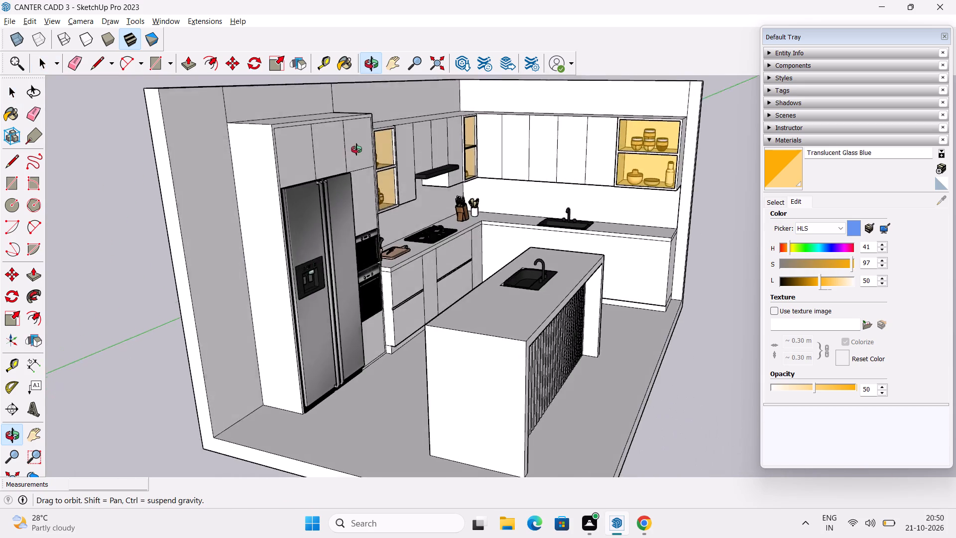
middle_click_drag(357, 149, 291, 215)
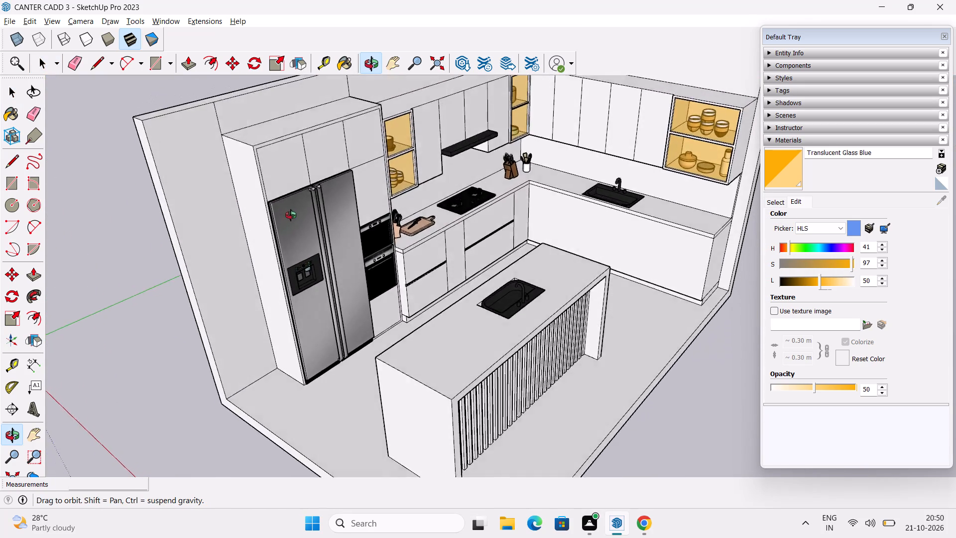
middle_click_drag(291, 215, 326, 251)
scroll(380, 201, "down", 1)
middle_click_drag(382, 199, 263, 251)
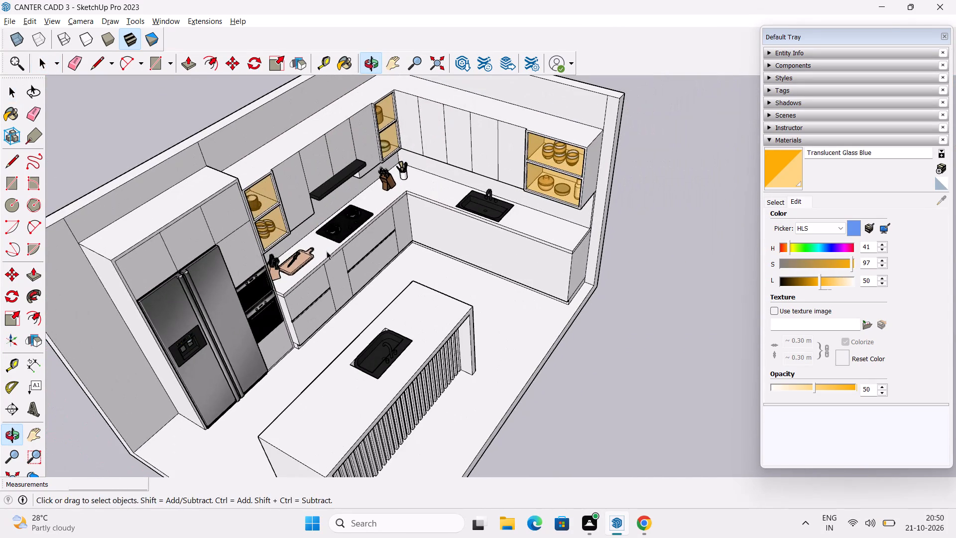
middle_click_drag(392, 252, 392, 235)
Paint the light recess faces exposed at the island sink's rounded corner with 0136_Charcoal from the Colors-Named collection.
left_click(774, 203)
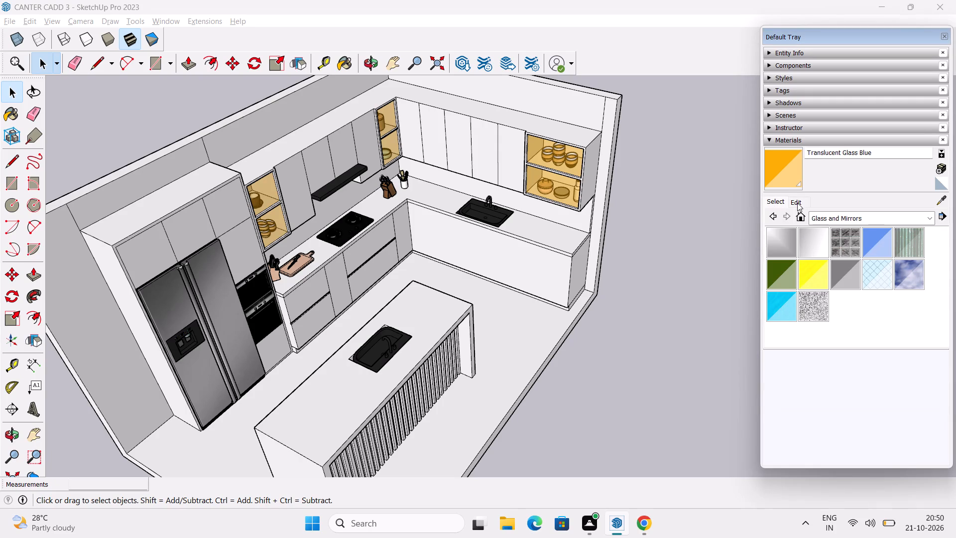
left_click(824, 216)
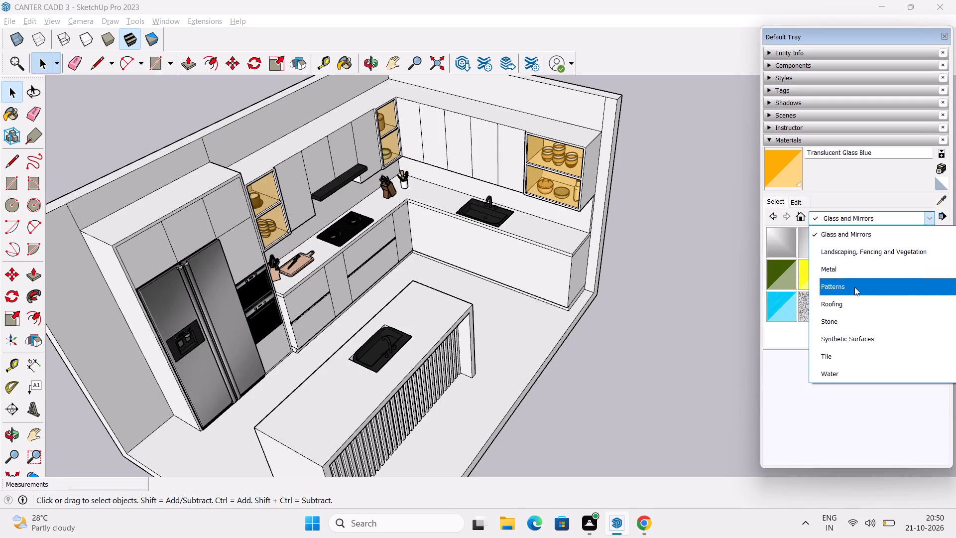
scroll(854, 287, "up", 1)
left_click(877, 269)
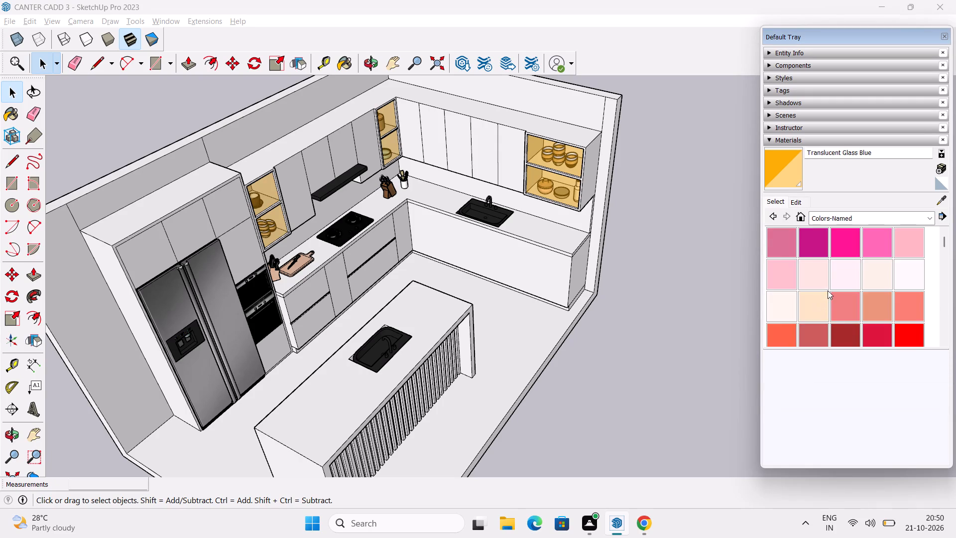
scroll(828, 290, "down", 15)
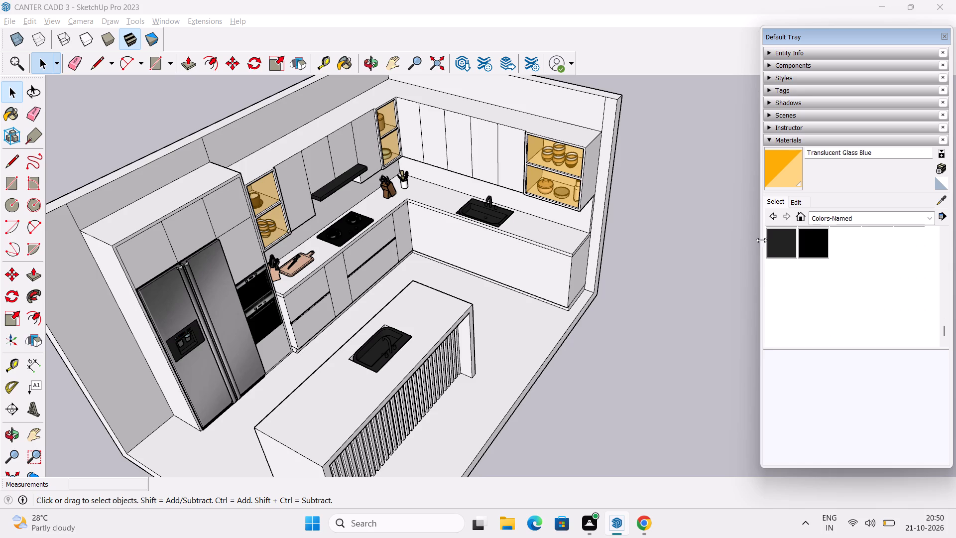
left_click(781, 242)
scroll(548, 311, "up", 8)
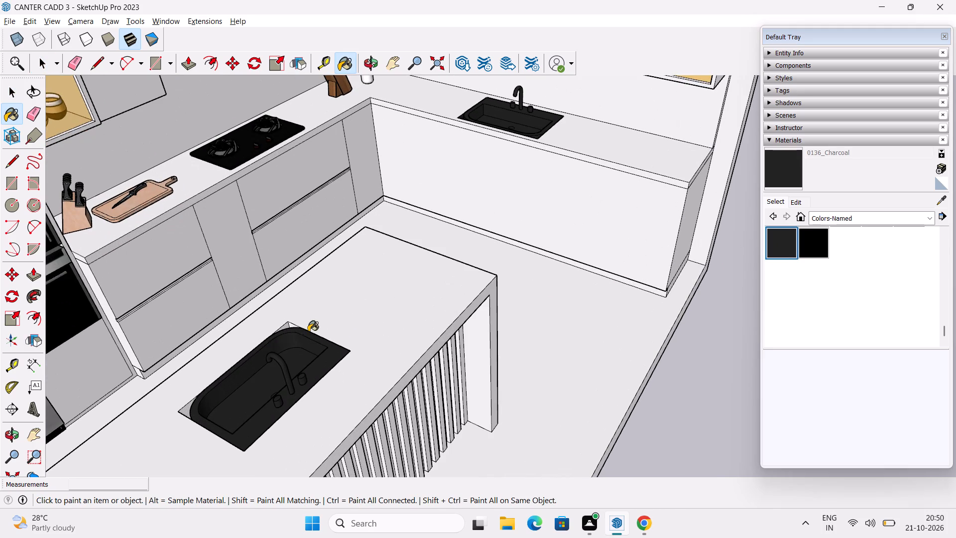
left_click(290, 326)
scroll(289, 327, "up", 8)
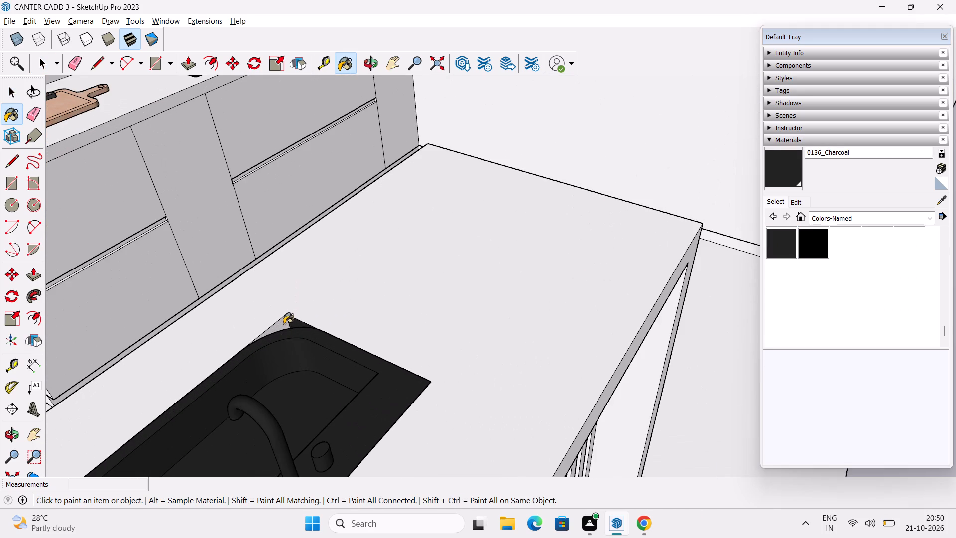
left_click(284, 324)
Paint the remaining recess faces exposed around the island sink's rounded corners with 0136_Charcoal.
scroll(287, 327, "down", 3)
middle_click_drag(276, 343, 467, 275, "shift")
middle_click_drag(468, 290, 471, 409)
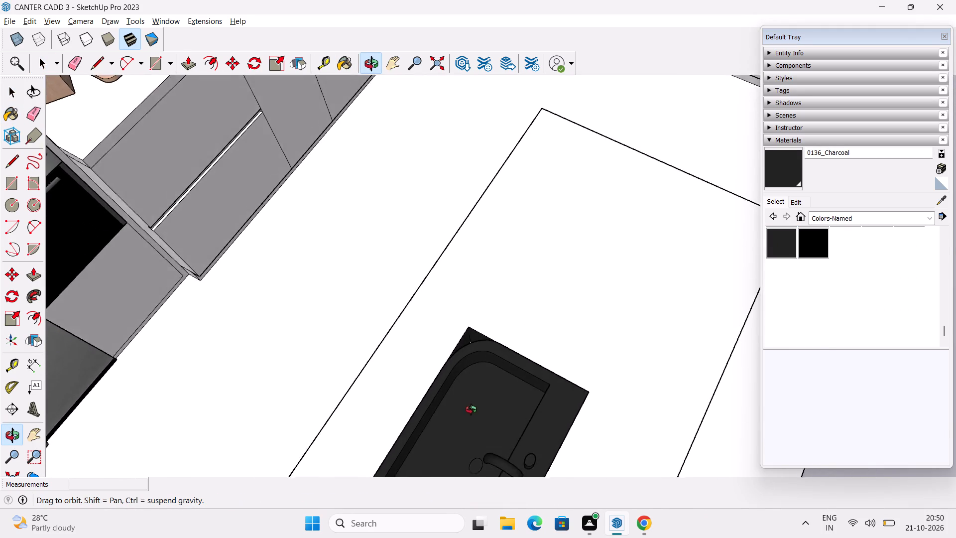
middle_click_drag(471, 409, 472, 449)
scroll(479, 385, "up", 3)
left_click(475, 358)
scroll(475, 358, "down", 2)
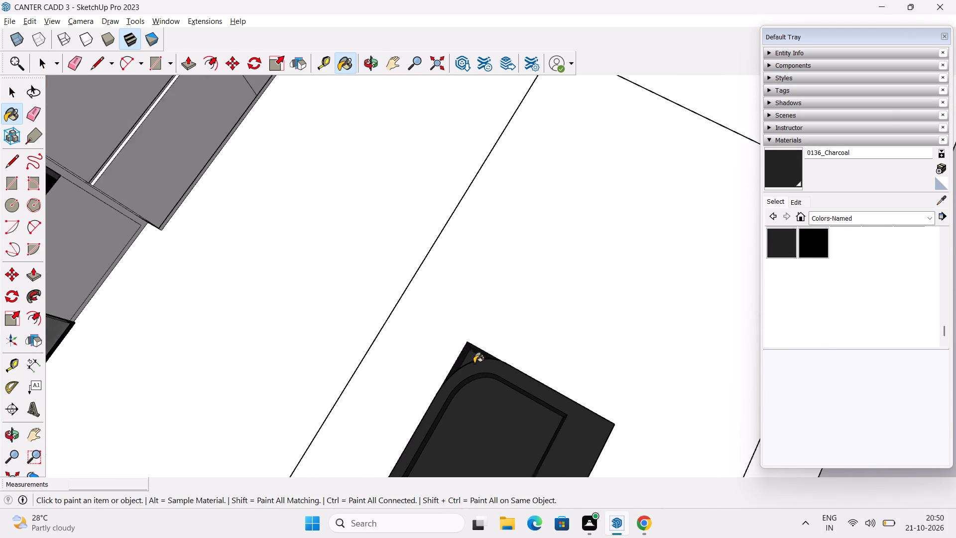
scroll(474, 363, "down", 2)
middle_click_drag(465, 379, 540, 240)
middle_click_drag(507, 375, 399, 348)
scroll(383, 336, "up", 7)
middle_click_drag(428, 350, 254, 337)
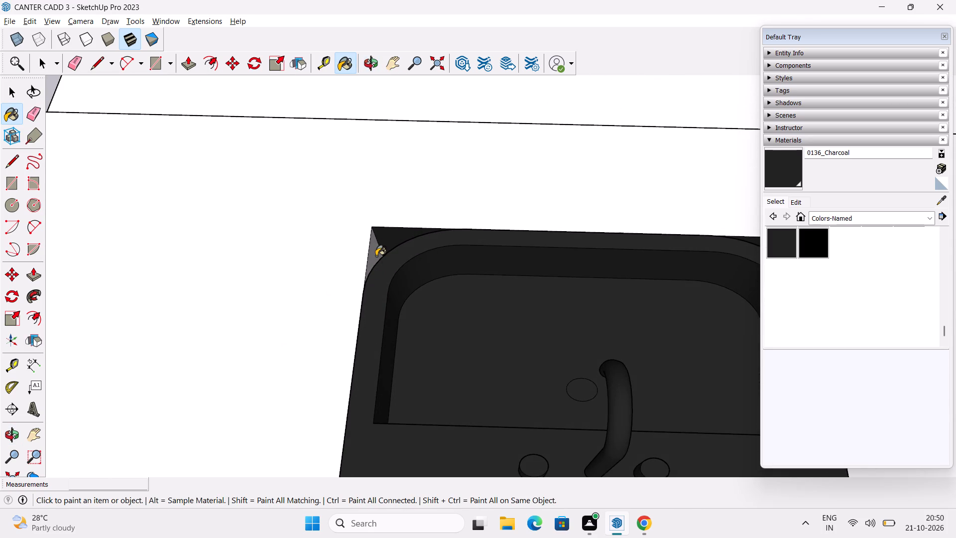
left_click(376, 256)
Examine the island sink with its darkened recess, and the island and surrounding cabinets from several angles.
scroll(383, 253, "down", 11)
middle_click_drag(422, 320, 436, 369)
key("space")
left_click(430, 374)
middle_click_drag(432, 366, 454, 307)
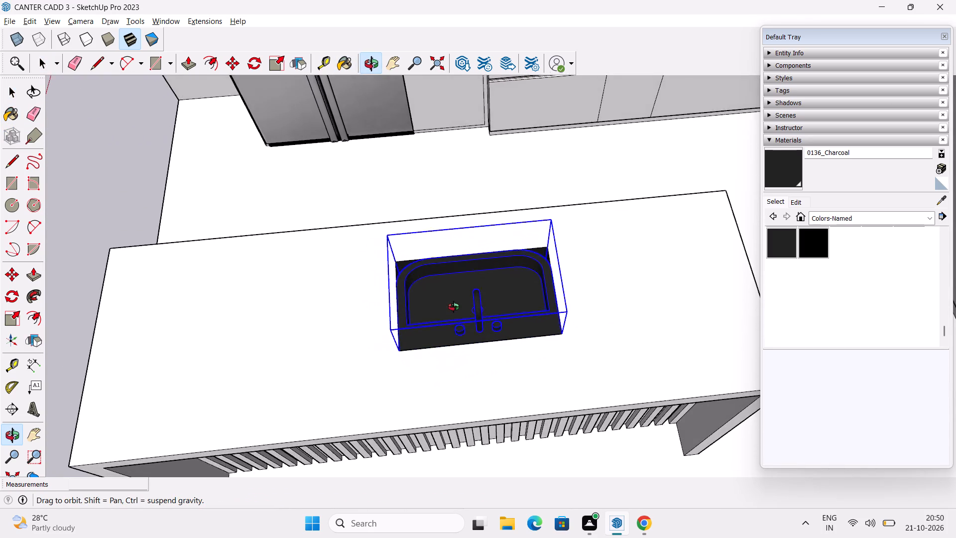
middle_click_drag(454, 307, 625, 377)
key("space")
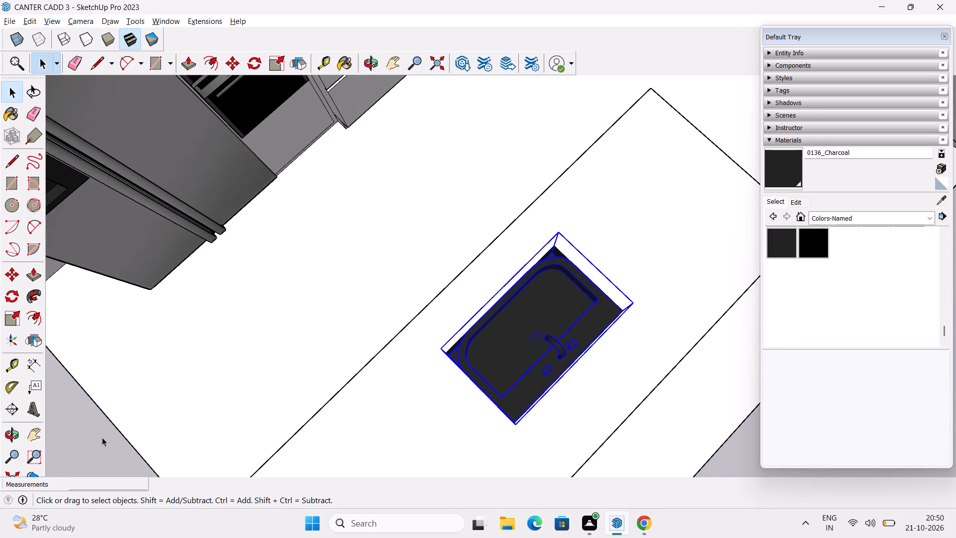
key("Escape")
left_click(98, 438)
scroll(130, 373, "down", 3)
middle_click_drag(213, 403, 231, 251)
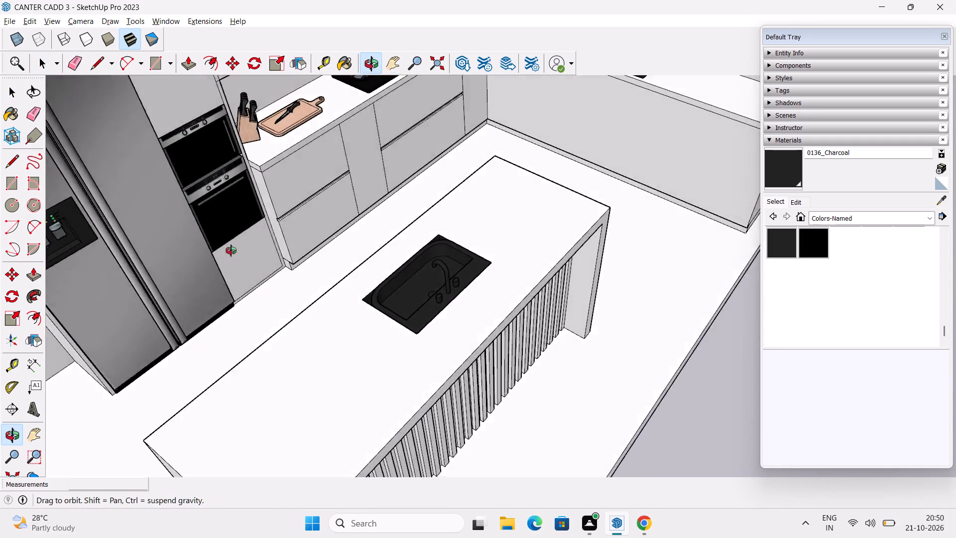
middle_click_drag(231, 251, 143, 227)
scroll(171, 241, "down", 3)
middle_click_drag(235, 321, 267, 200)
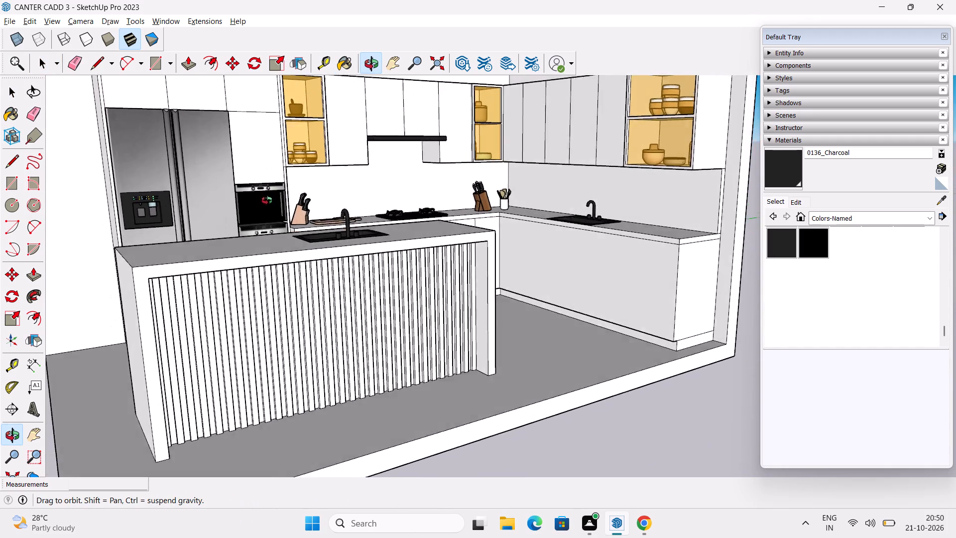
middle_click_drag(267, 200, 258, 212)
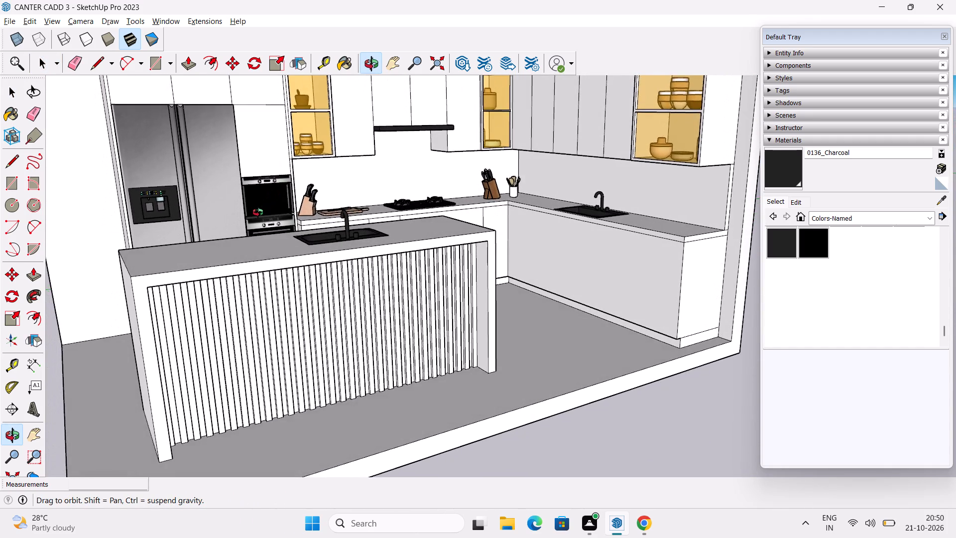
middle_click_drag(258, 212, 242, 221)
scroll(243, 221, "down", 2)
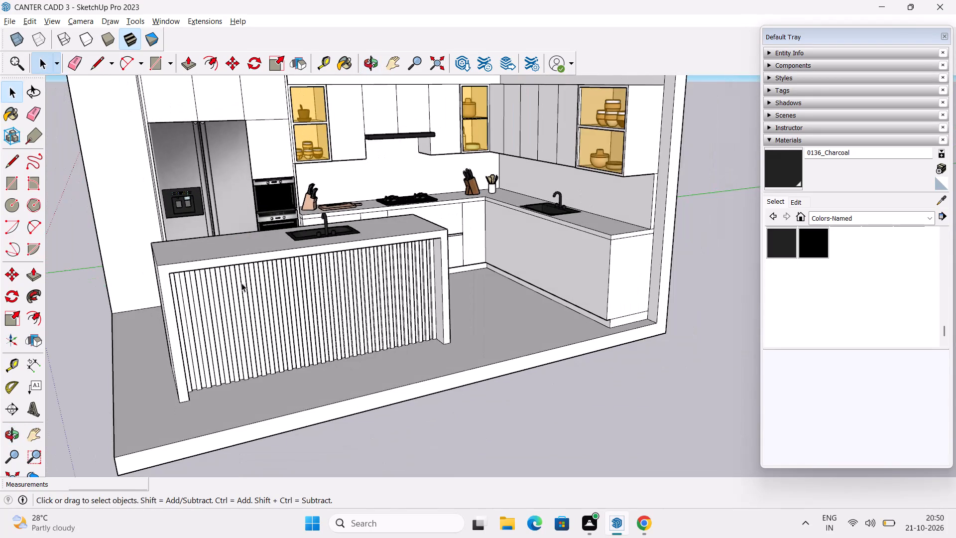
middle_click_drag(239, 285, 334, 332, "shift")
middle_click_drag(337, 340, 279, 290)
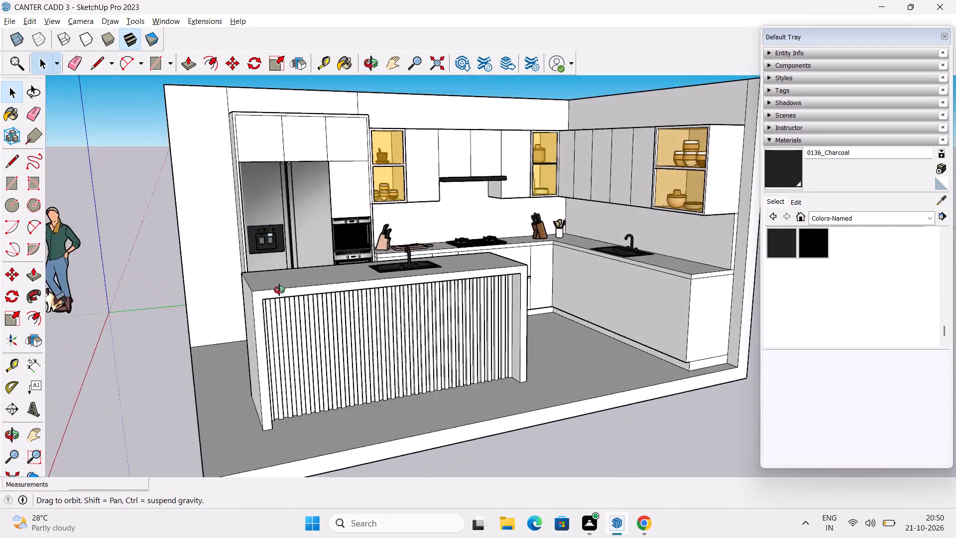
middle_click_drag(279, 290, 374, 378)
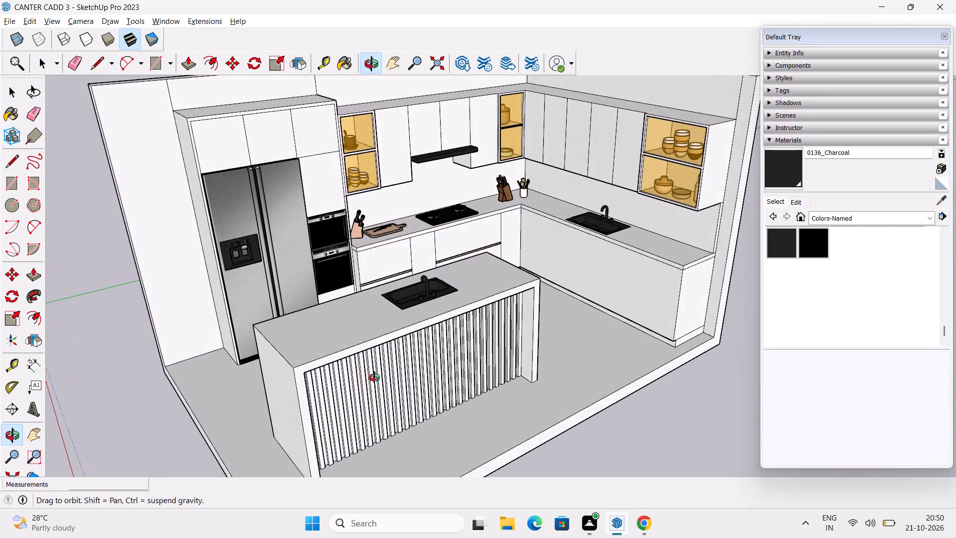
middle_click_drag(374, 378, 375, 378)
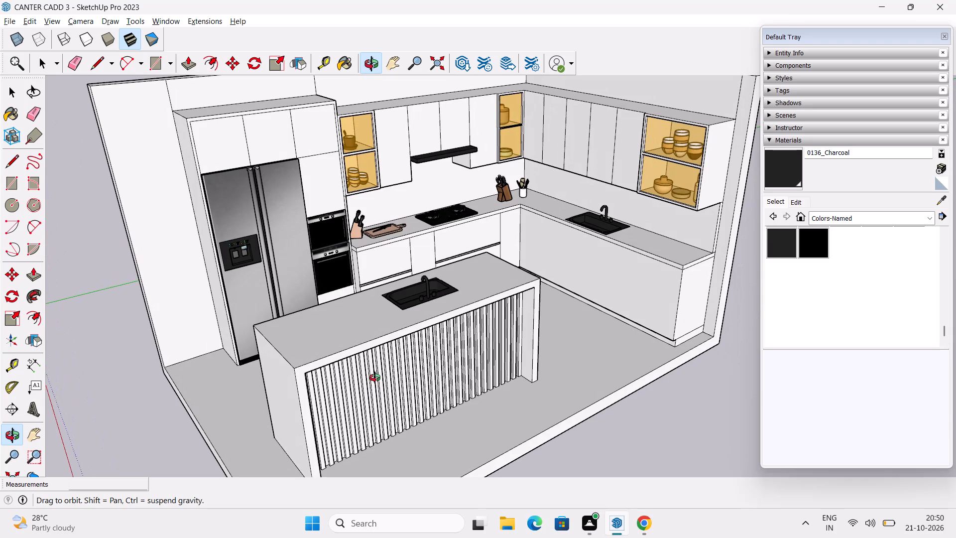
middle_click_drag(375, 378, 419, 432)
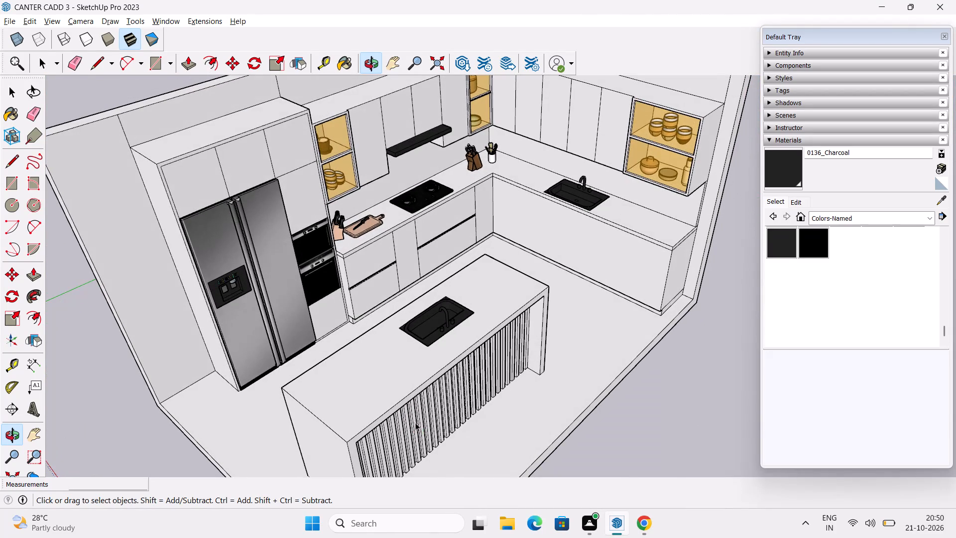
scroll(300, 360, "up", 7)
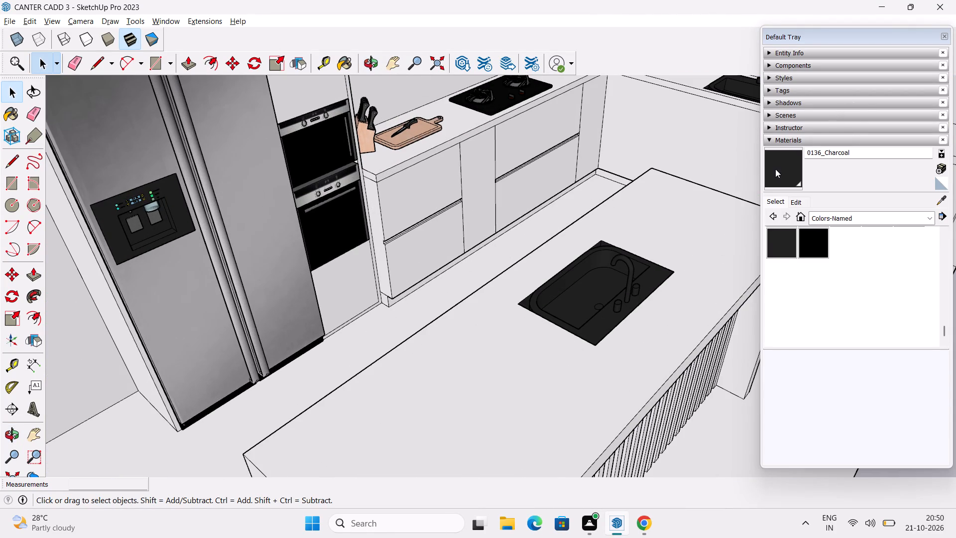
Paint the inner faces of the grip groove between the two drawers beside the double oven with 0136_Charcoal.
left_click(779, 168)
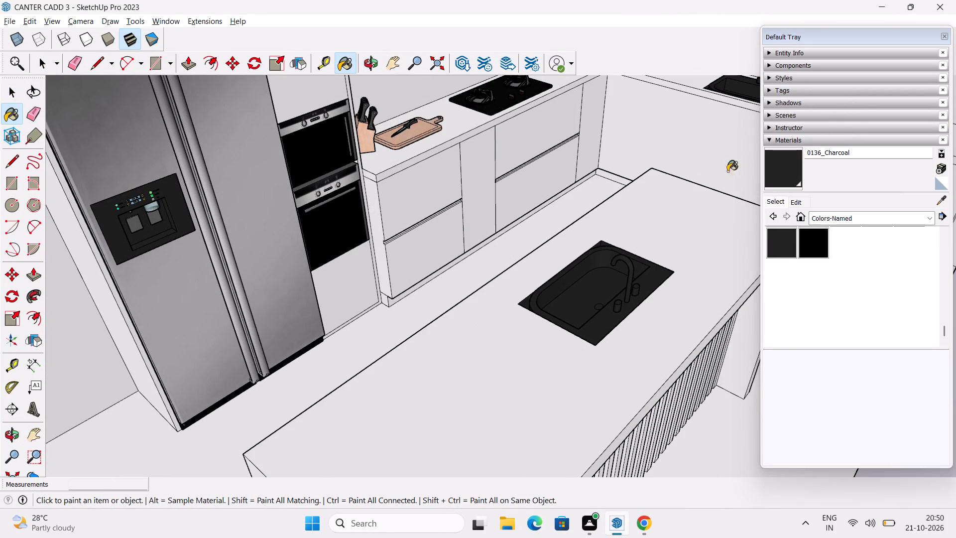
middle_click_drag(463, 224, 438, 284)
scroll(386, 292, "up", 8)
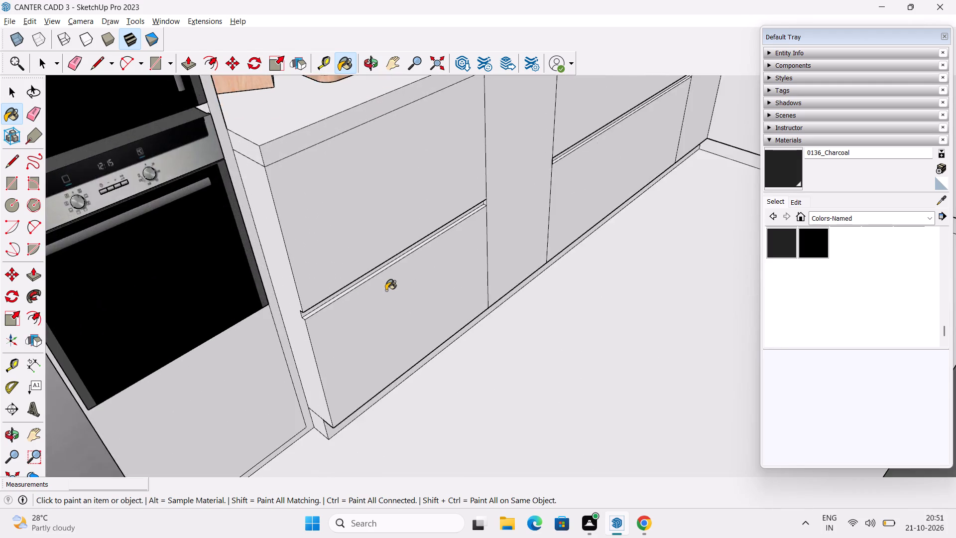
scroll(386, 290, "up", 3)
middle_click_drag(379, 283, 373, 250)
scroll(379, 249, "up", 3)
left_click(380, 248)
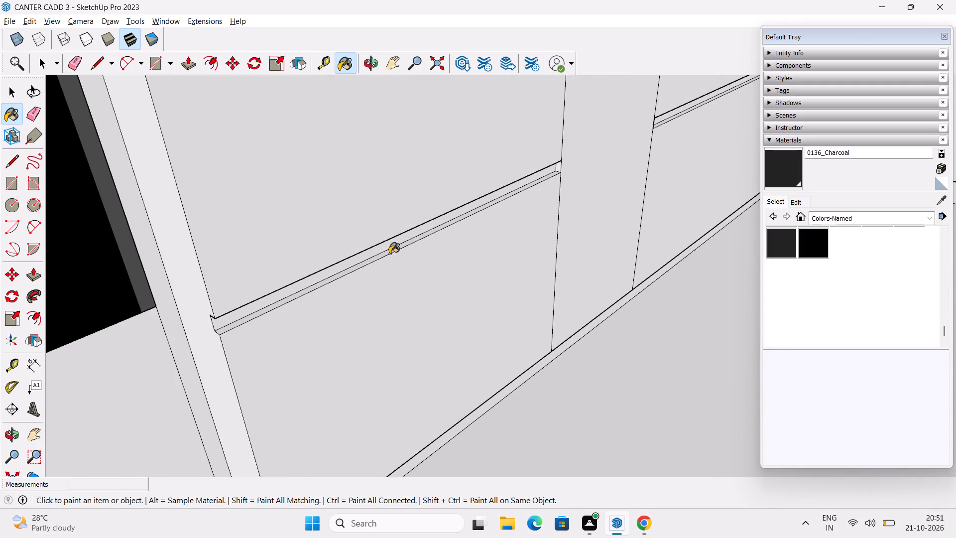
left_click(393, 249)
middle_click_drag(425, 262, 400, 145)
scroll(433, 209, "up", 3)
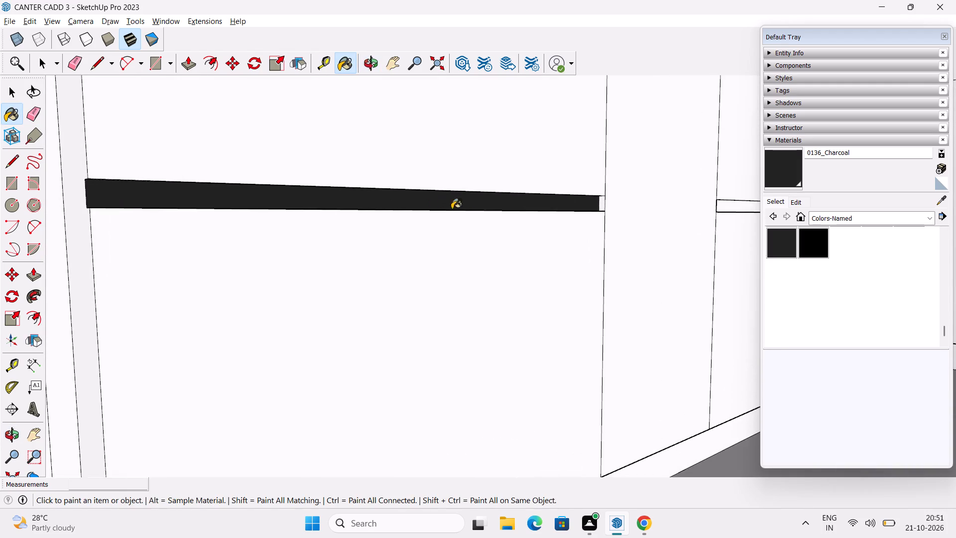
middle_click_drag(469, 208, 491, 134)
scroll(517, 189, "up", 3)
left_click(516, 193)
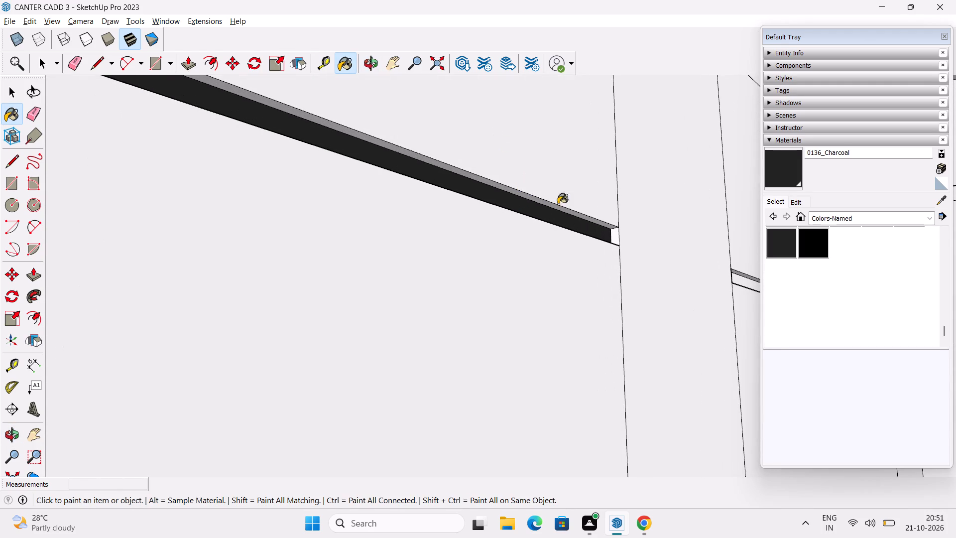
left_click(615, 238)
scroll(615, 238, "down", 7)
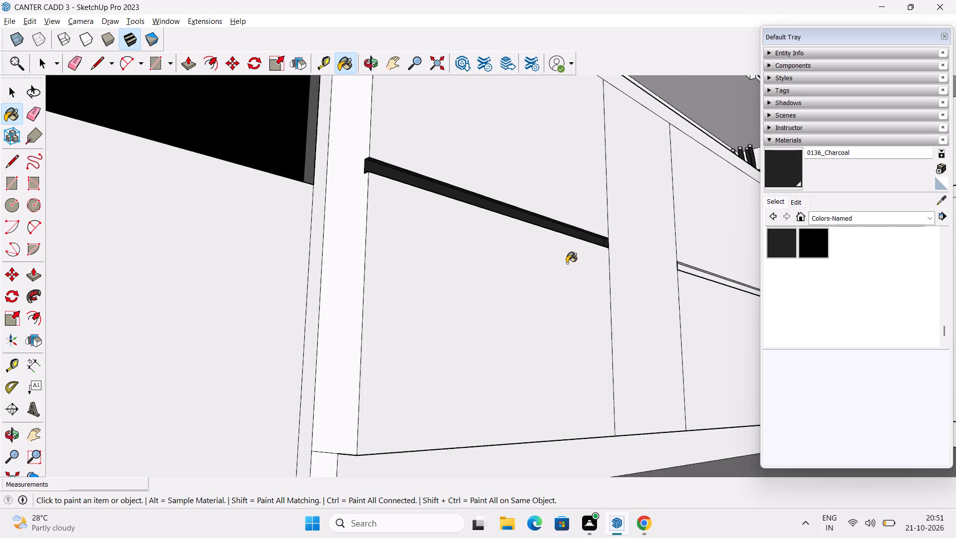
Paint the back and bottom faces of the grip groove between the two drawers below the cooktop with 0136_Charcoal.
middle_click_drag(564, 259, 563, 316)
middle_click_drag(656, 254, 379, 339, "shift")
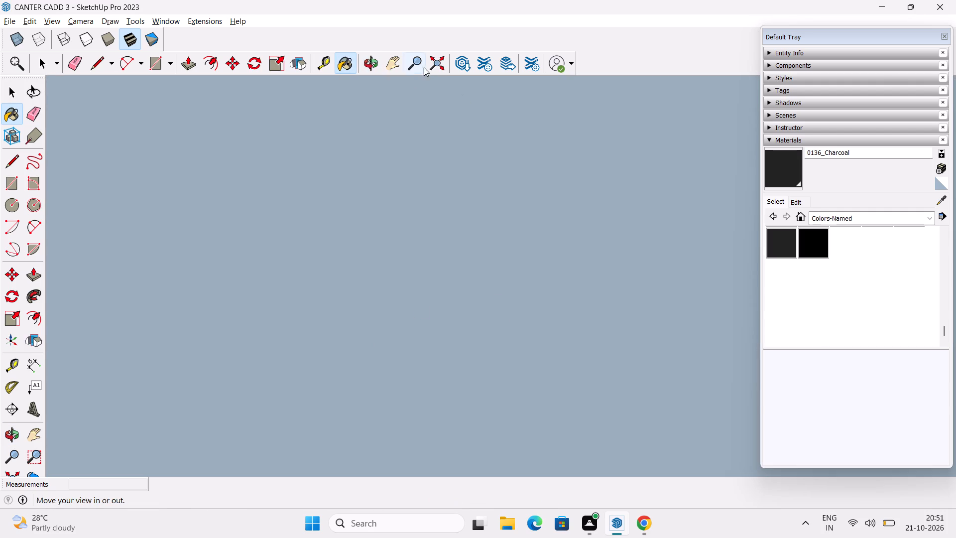
middle_click_drag(434, 220, 630, 282)
scroll(603, 279, "down", 10)
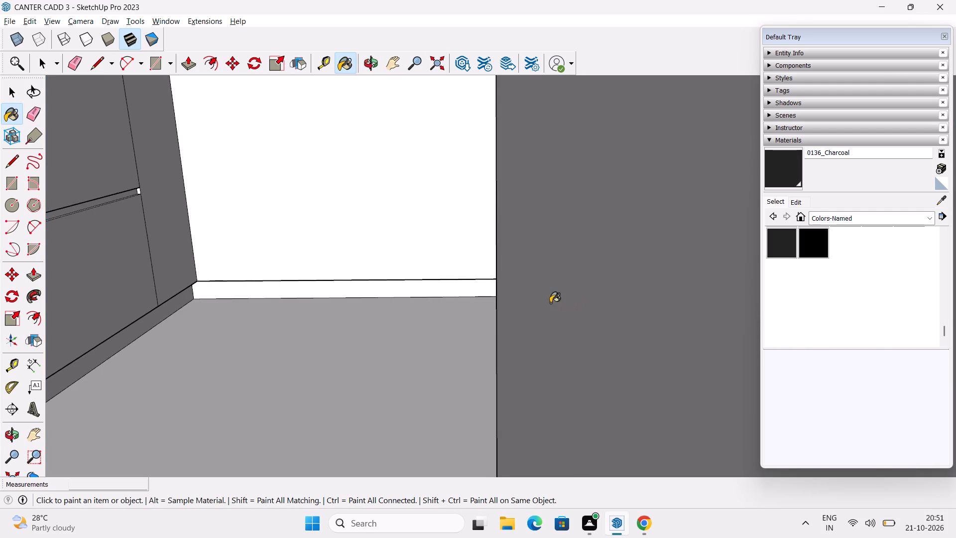
scroll(550, 303, "down", 3)
middle_click_drag(160, 245, 542, 303)
middle_click_drag(542, 303, 493, 285)
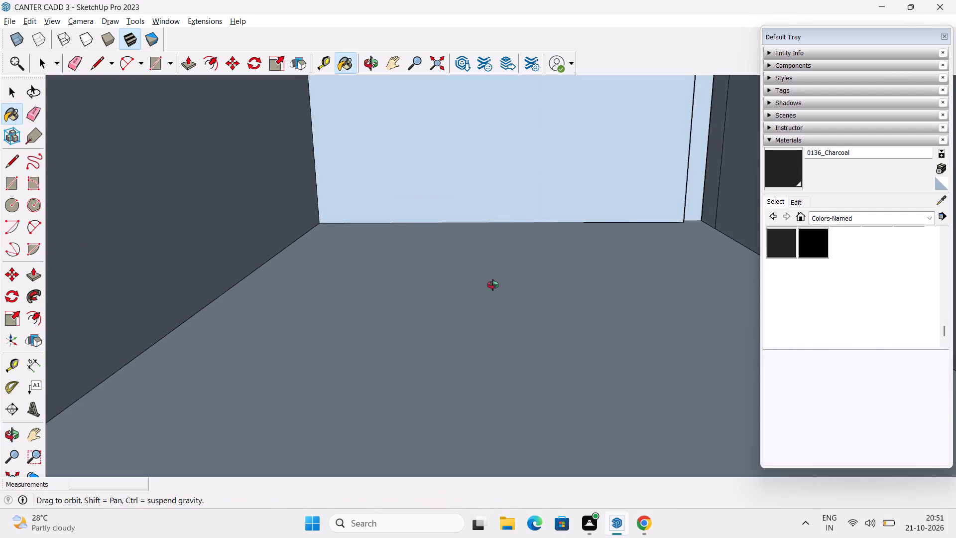
middle_click_drag(493, 285, 212, 237)
scroll(216, 224, "down", 7)
middle_click_drag(515, 269, 401, 295)
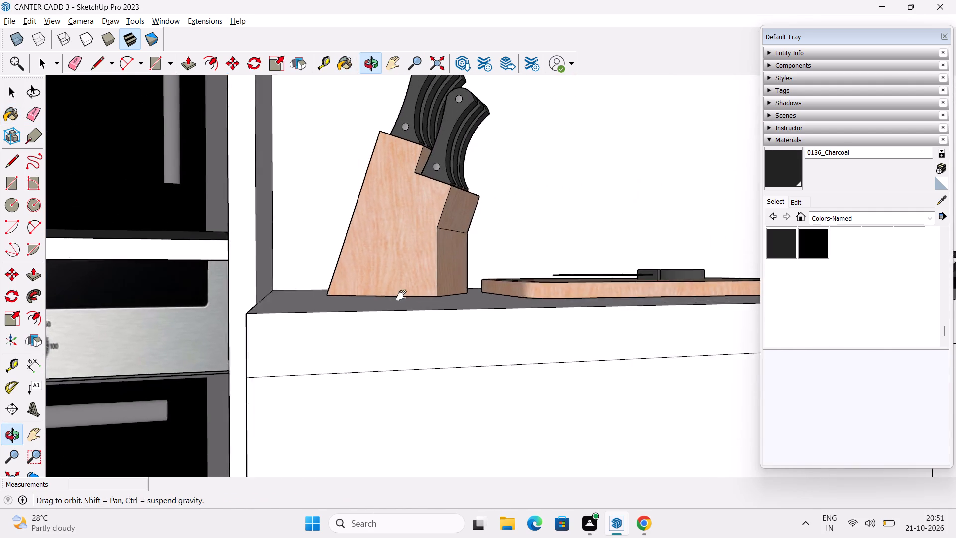
middle_click_drag(401, 295, 375, 307)
middle_click_drag(289, 304, 244, 267)
scroll(244, 253, "down", 4)
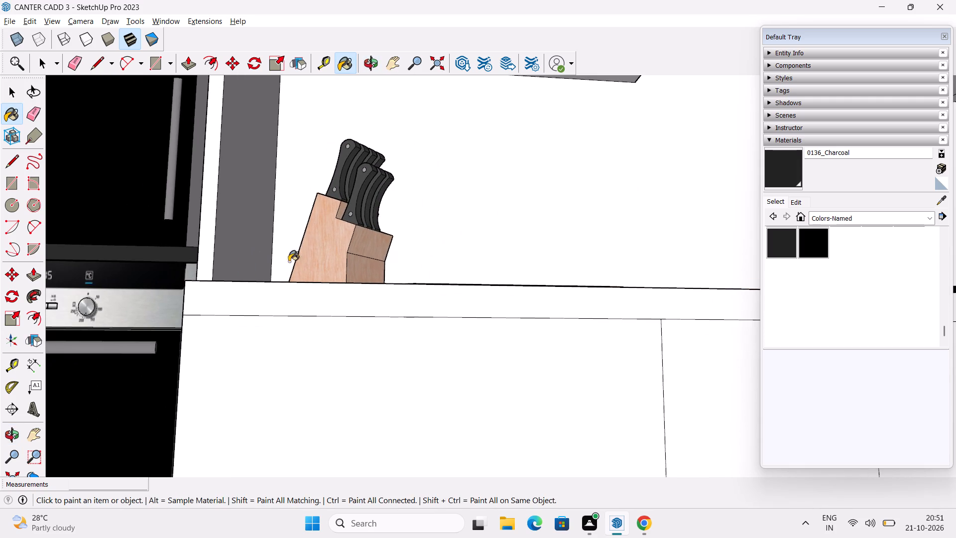
middle_click_drag(579, 320, 282, 311)
middle_click_drag(509, 304, 549, 377)
scroll(603, 343, "down", 3)
middle_click_drag(633, 345, 580, 332)
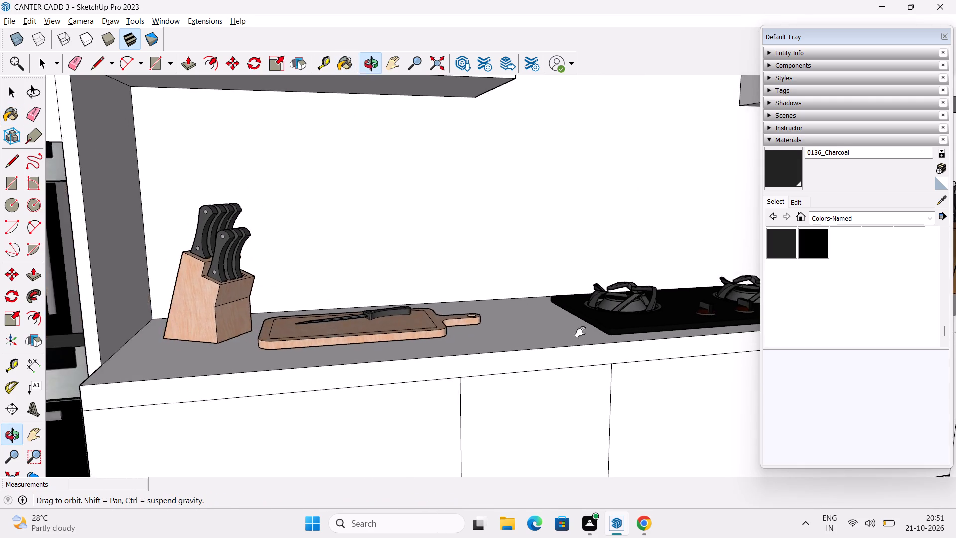
middle_click_drag(580, 332, 288, 228)
middle_click_drag(434, 401, 440, 326)
scroll(422, 341, "up", 3)
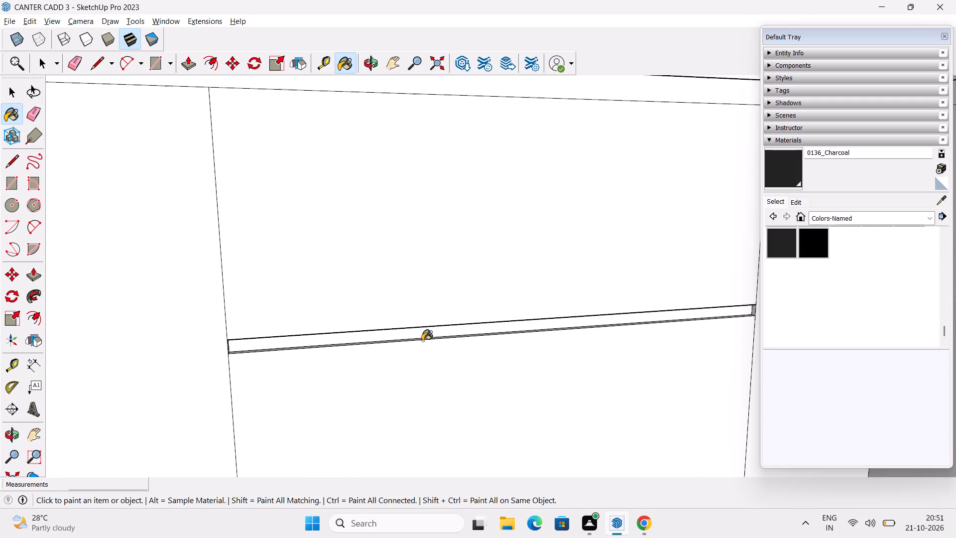
left_click(426, 334)
scroll(401, 379, "up", 3)
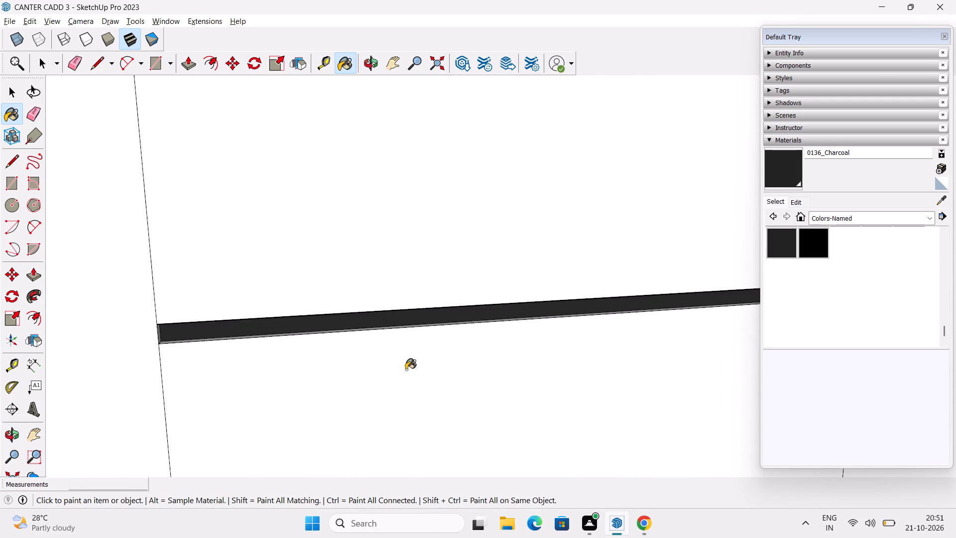
middle_click_drag(408, 363, 392, 427)
scroll(383, 346, "up", 3)
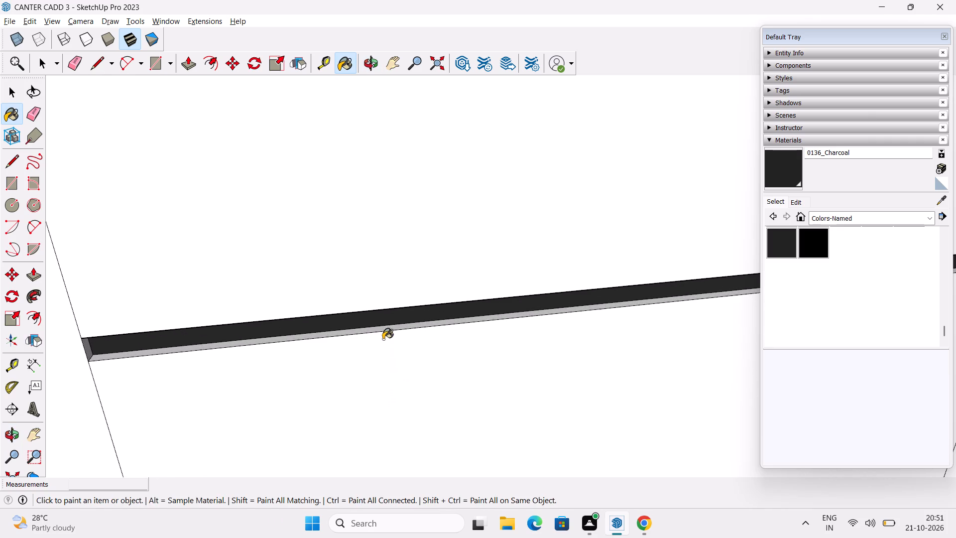
middle_click_drag(389, 316, 398, 411)
left_click(396, 303)
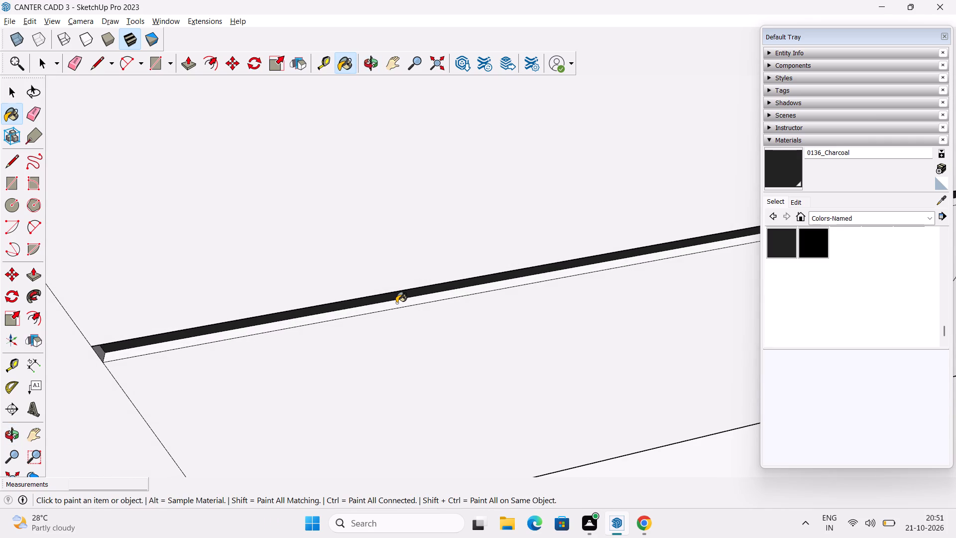
Paint the top face and the oven-side end face of the grip groove below the cooktop with 0136_Charcoal.
middle_click_drag(397, 303, 394, 379)
middle_click_drag(417, 387, 316, 250)
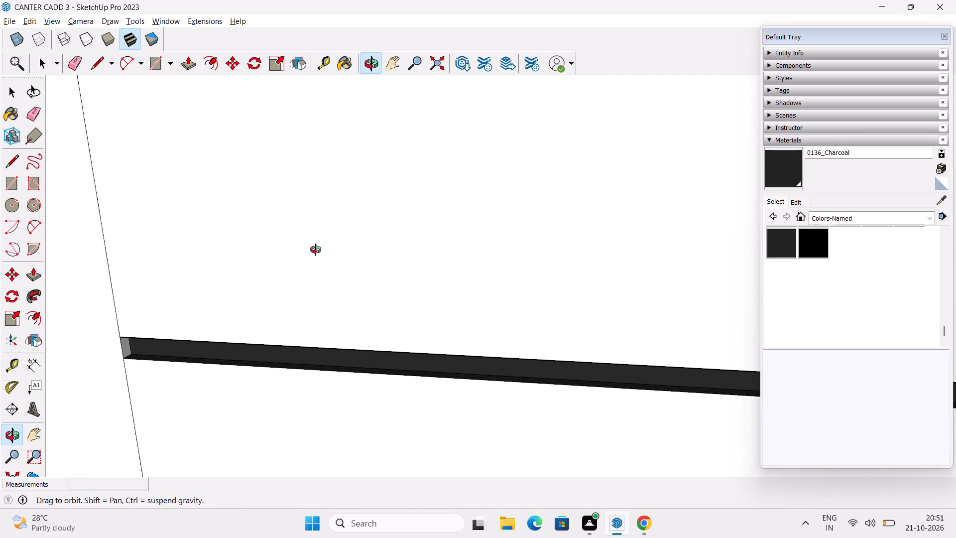
middle_click_drag(316, 250, 315, 248)
middle_click_drag(293, 319, 333, 164)
middle_click_drag(183, 293, 189, 239)
scroll(74, 299, "up", 3)
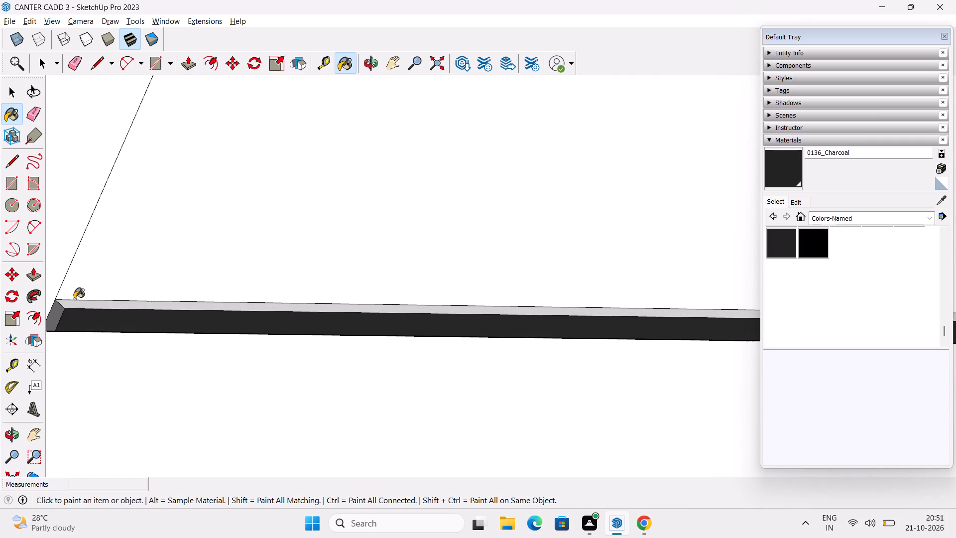
scroll(74, 299, "up", 2)
left_click(74, 302)
middle_click_drag(74, 302, 222, 307, "shift")
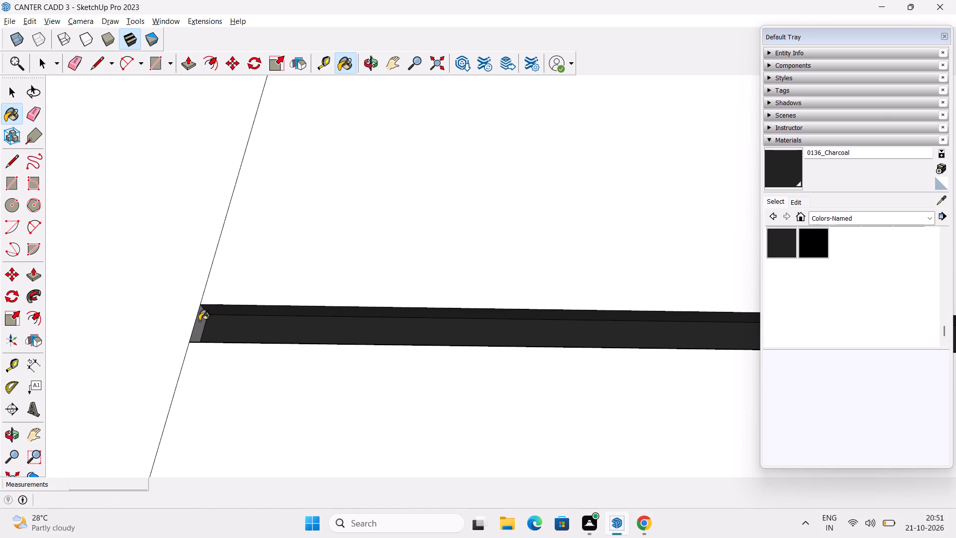
left_click(199, 321)
scroll(207, 309, "down", 12)
middle_click_drag(279, 307, 291, 334)
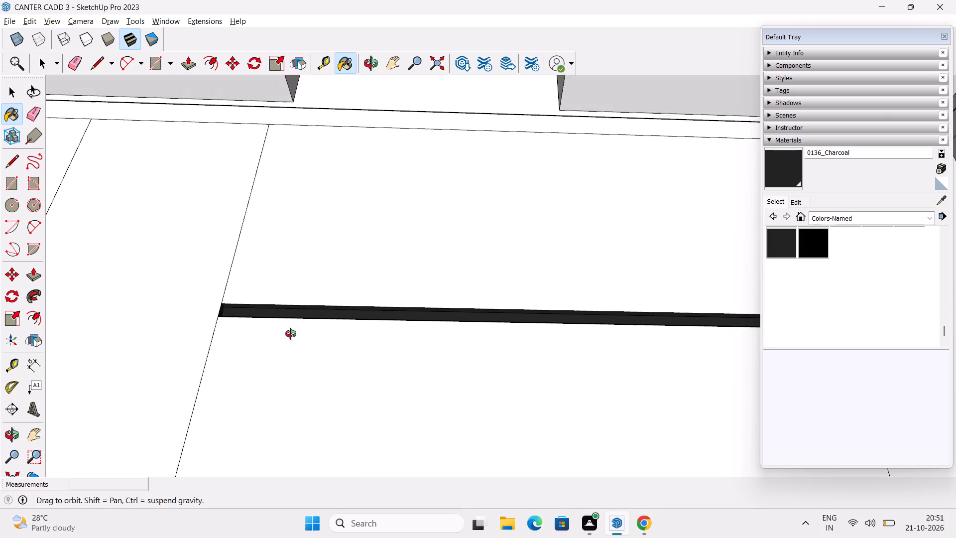
middle_click_drag(291, 334, 341, 442)
key("space")
Paint the remaining end face of the cooktop drawers' grip groove, nearest the room's inner corner, with 0136_Charcoal.
scroll(361, 375, "down", 9)
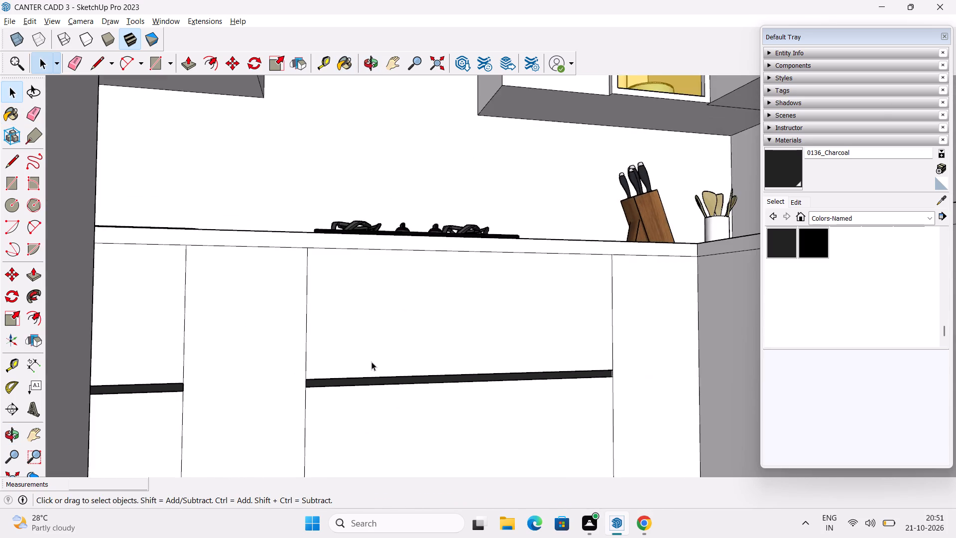
scroll(371, 362, "down", 2)
middle_click_drag(393, 376, 393, 345)
middle_click_drag(415, 353, 407, 396)
scroll(479, 355, "up", 7)
left_click(794, 175)
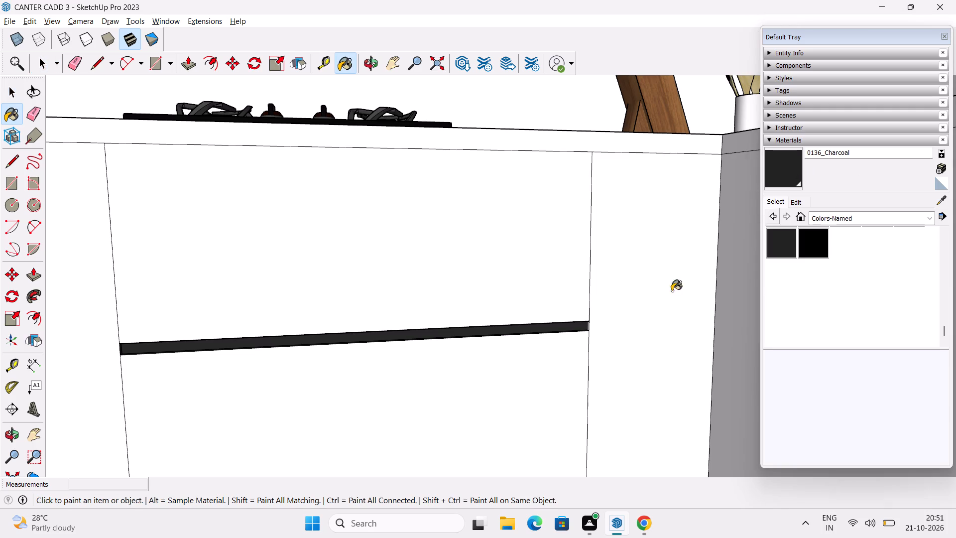
scroll(604, 350, "up", 6)
middle_click_drag(572, 325, 625, 334)
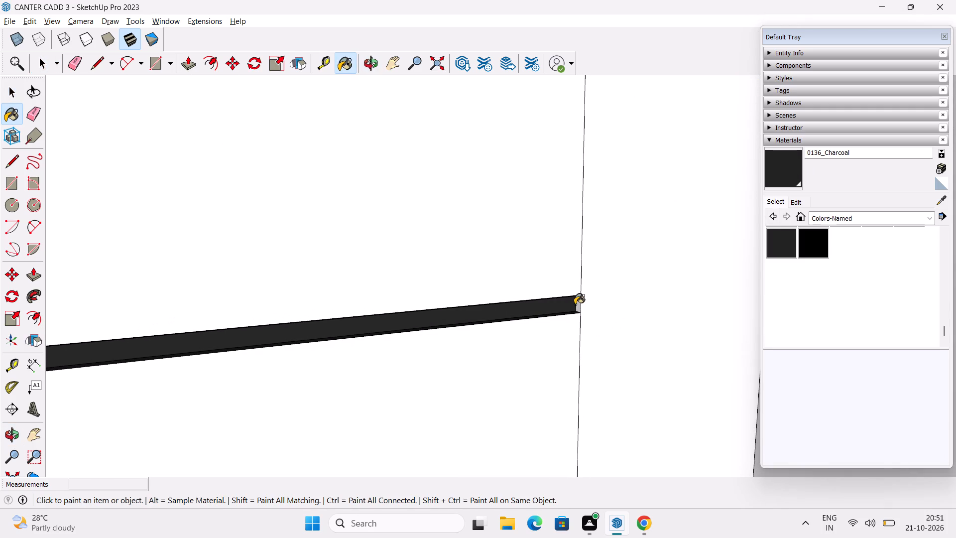
left_click(579, 305)
key("space")
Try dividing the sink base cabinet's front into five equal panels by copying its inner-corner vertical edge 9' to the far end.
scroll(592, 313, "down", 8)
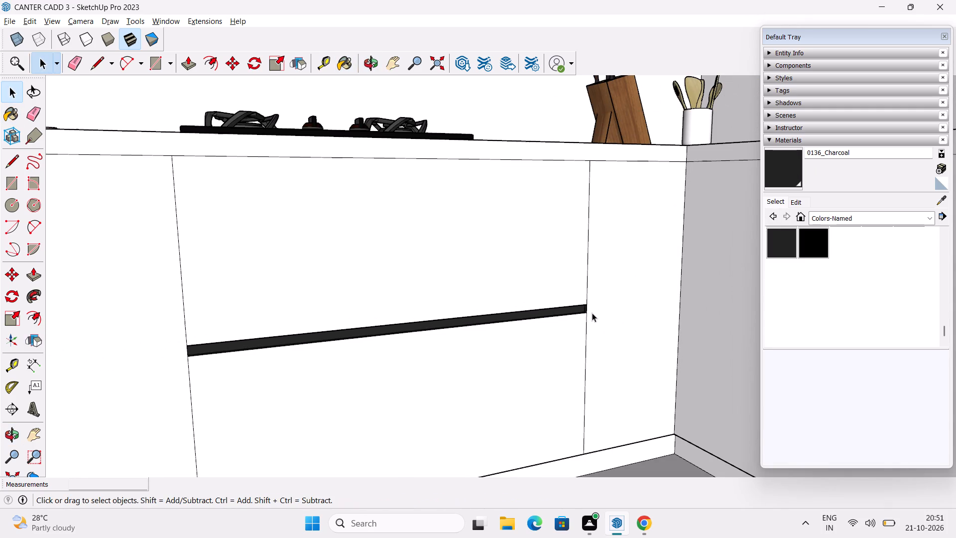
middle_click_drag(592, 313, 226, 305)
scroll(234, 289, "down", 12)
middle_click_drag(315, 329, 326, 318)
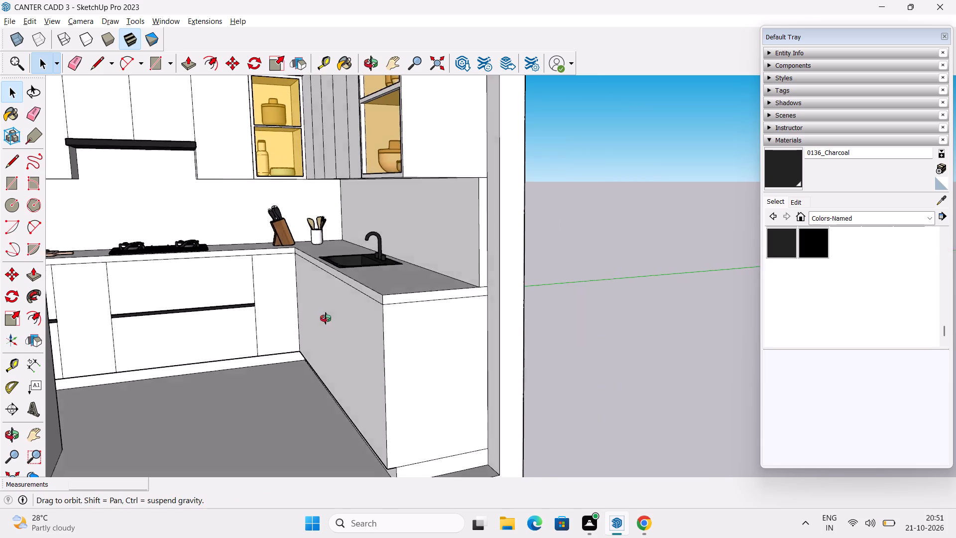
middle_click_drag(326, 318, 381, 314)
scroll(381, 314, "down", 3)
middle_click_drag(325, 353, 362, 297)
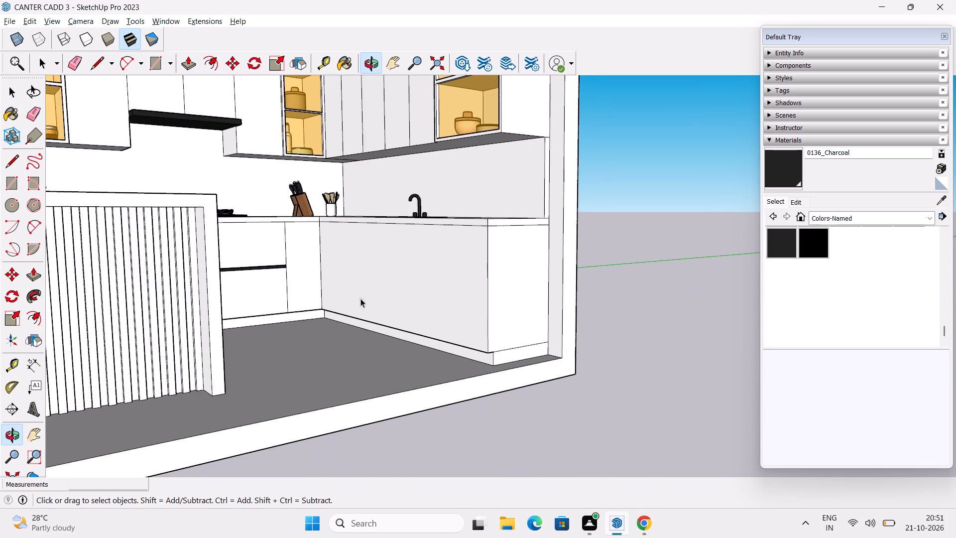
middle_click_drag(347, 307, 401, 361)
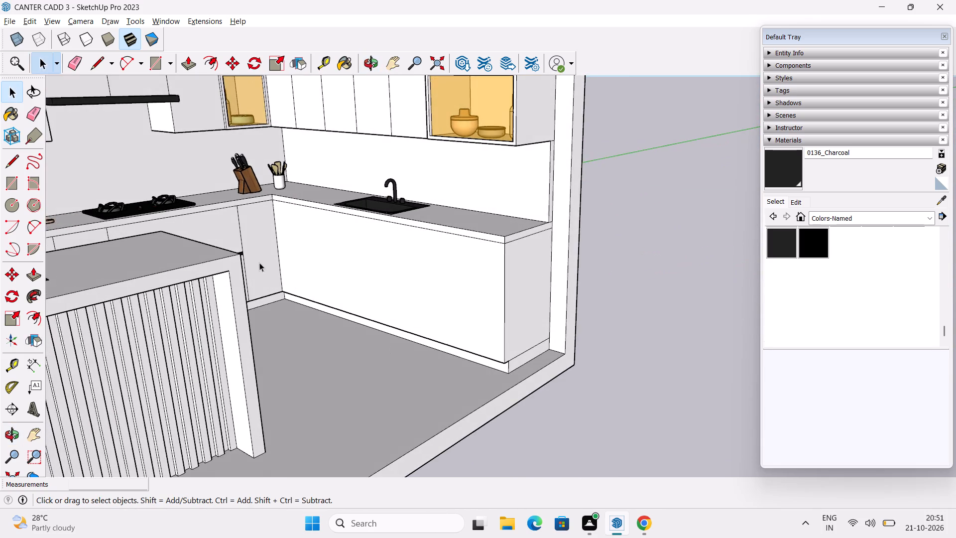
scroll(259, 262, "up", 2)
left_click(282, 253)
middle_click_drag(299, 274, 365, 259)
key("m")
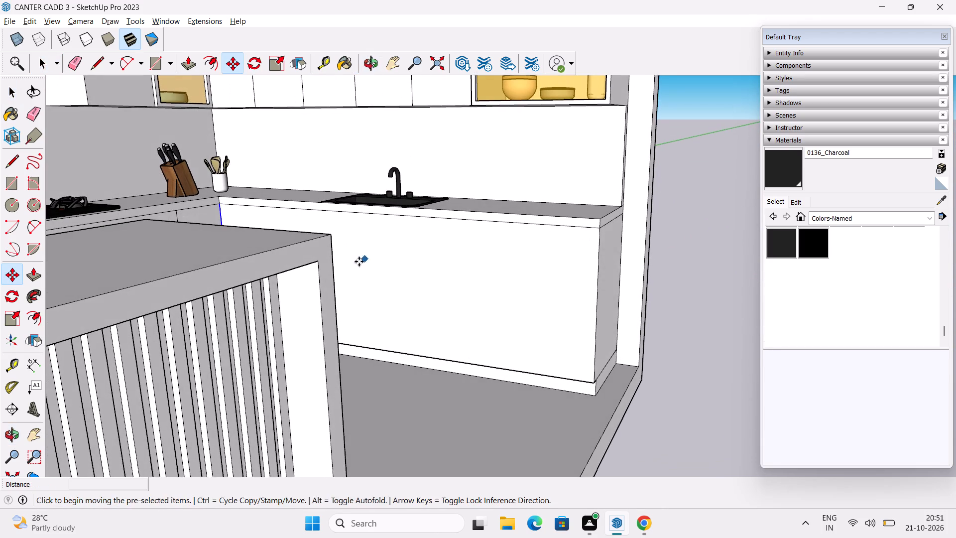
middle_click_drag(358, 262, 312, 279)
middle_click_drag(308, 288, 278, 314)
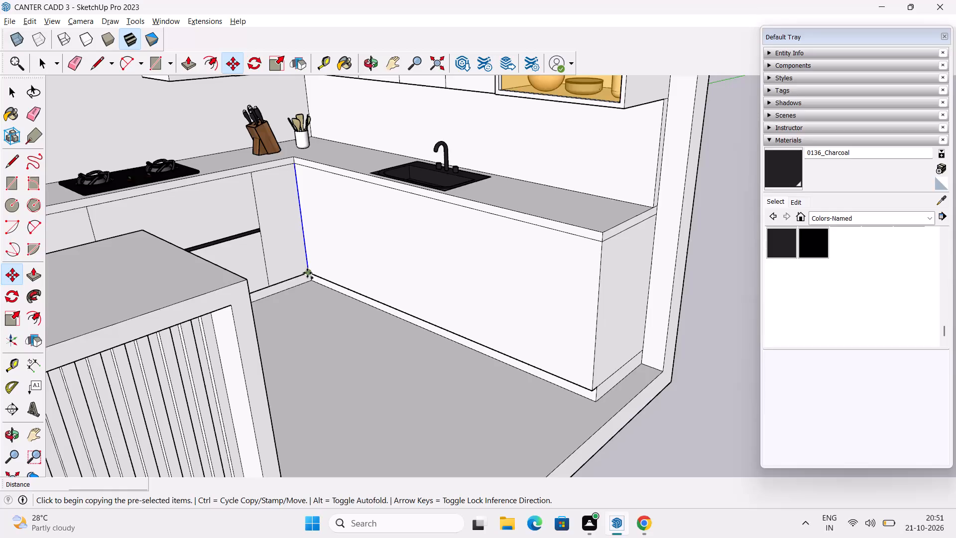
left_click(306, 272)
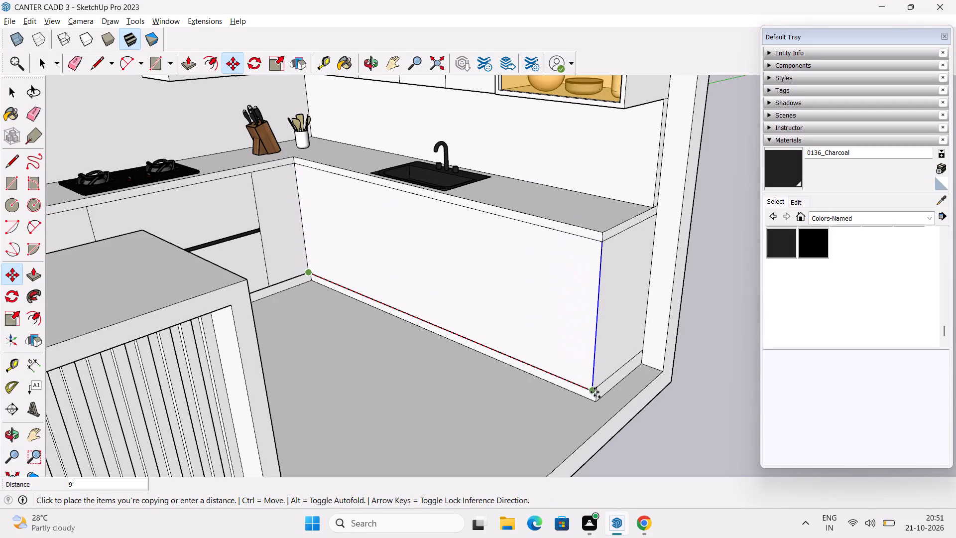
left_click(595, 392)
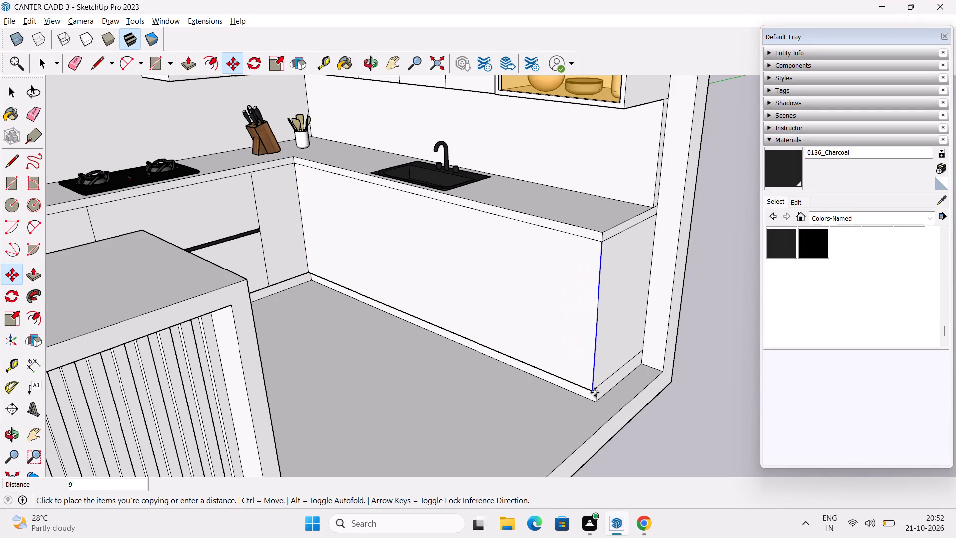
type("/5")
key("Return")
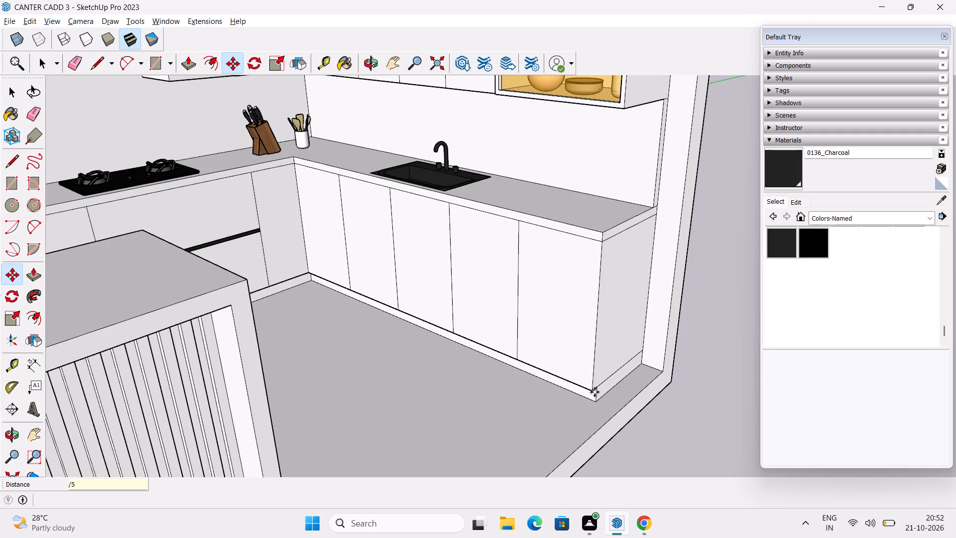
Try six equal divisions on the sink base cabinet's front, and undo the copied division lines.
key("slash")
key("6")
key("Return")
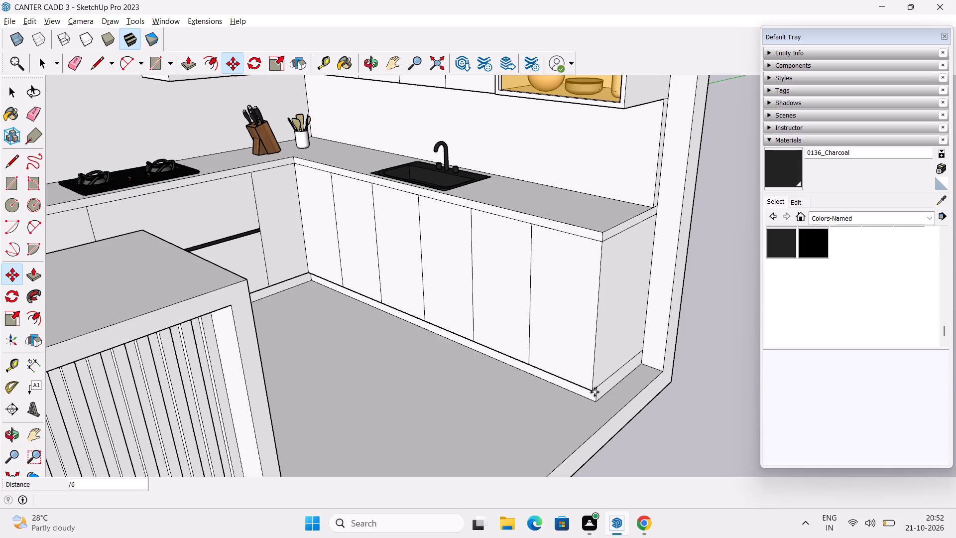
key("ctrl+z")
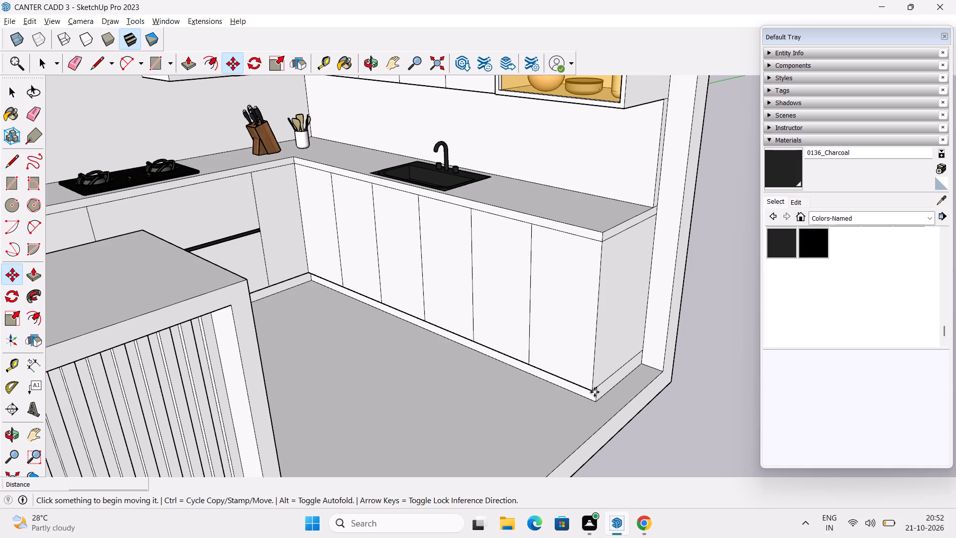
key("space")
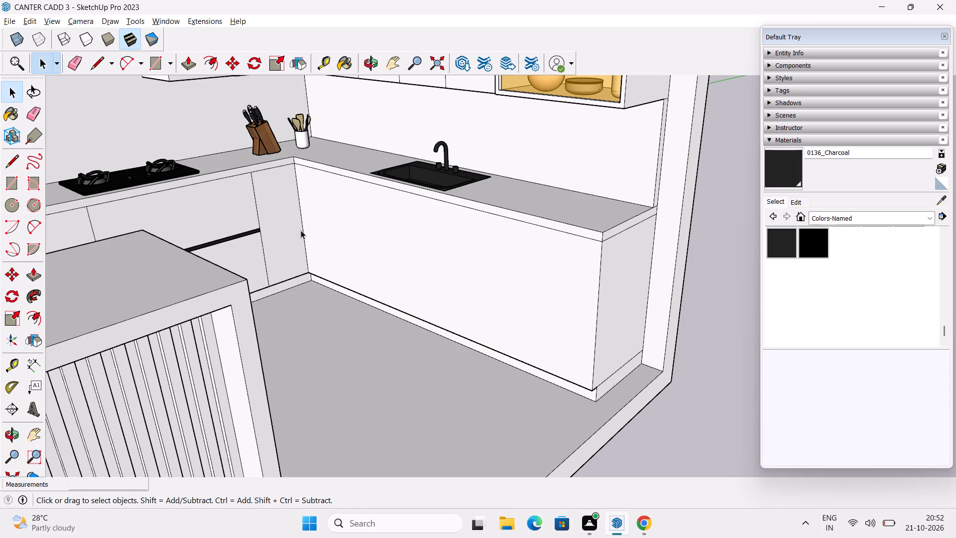
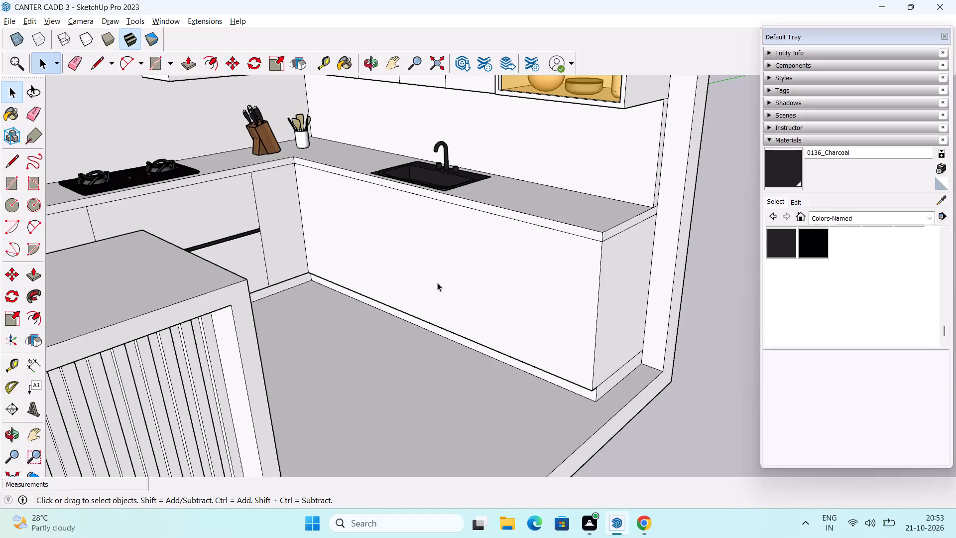
Divide the sink base cabinet's front into five equal panels by copying its inner-corner vertical edge 9' to the far end.
middle_click_drag(437, 282, 435, 351)
scroll(294, 228, "up", 2)
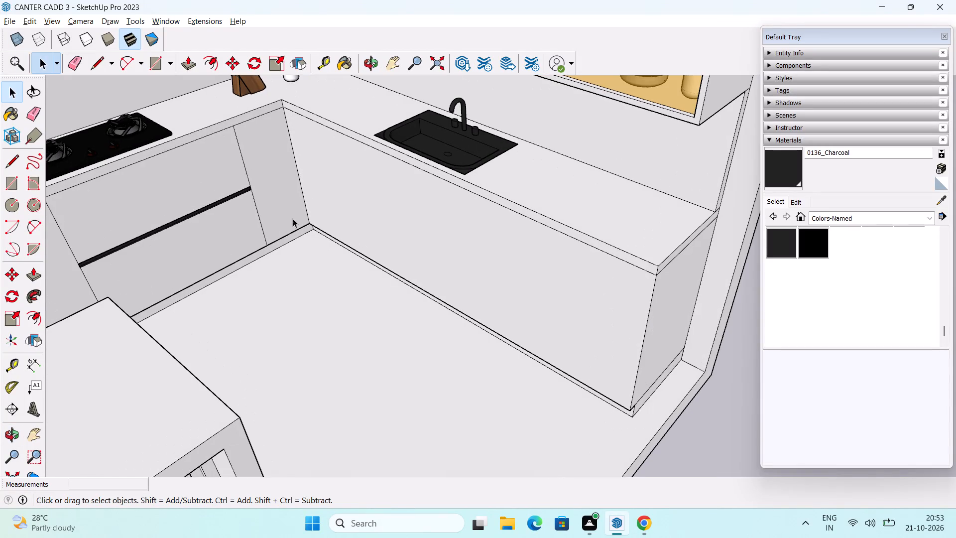
left_click(304, 191)
middle_click_drag(372, 324, 338, 381)
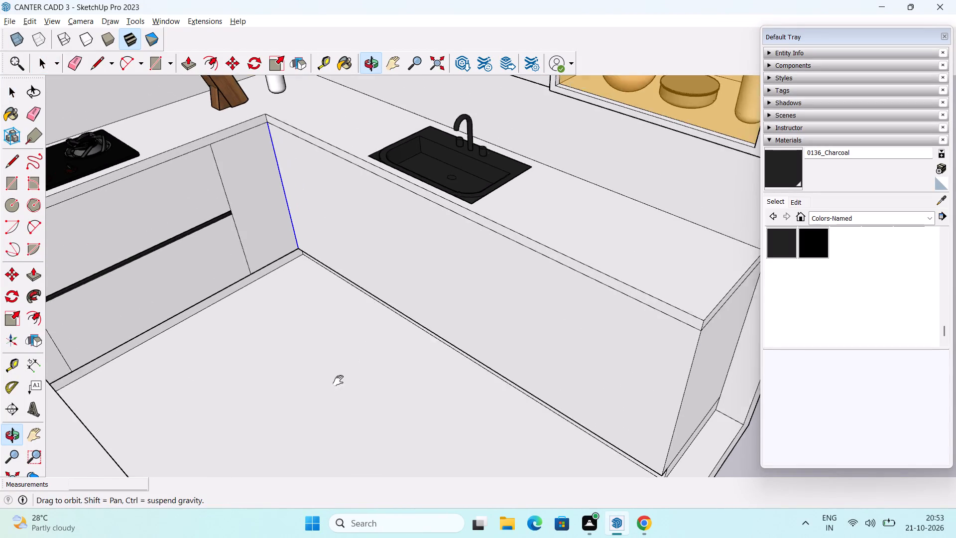
middle_click_drag(338, 381, 337, 382)
middle_click_drag(350, 413, 385, 337)
middle_click_drag(386, 391, 368, 317)
key("m")
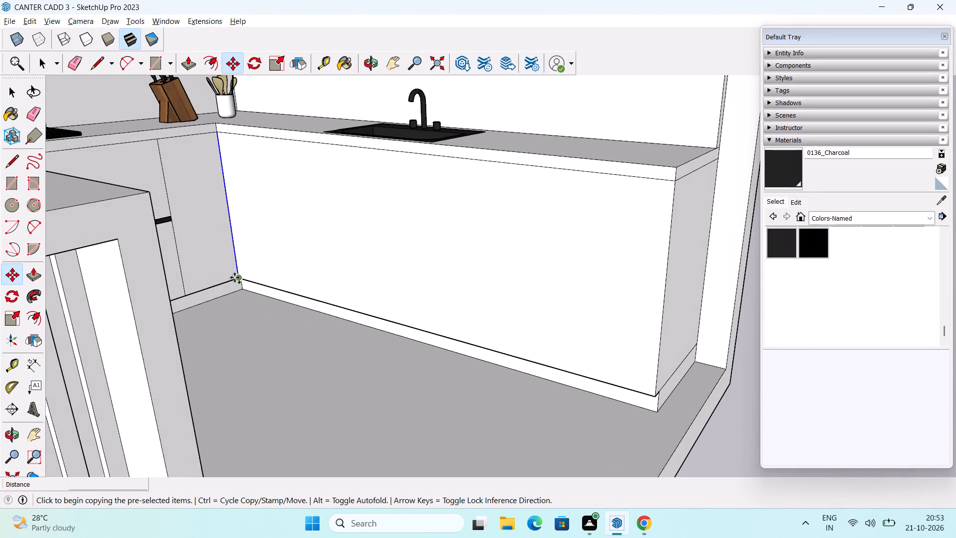
left_click_drag(238, 277, 248, 278)
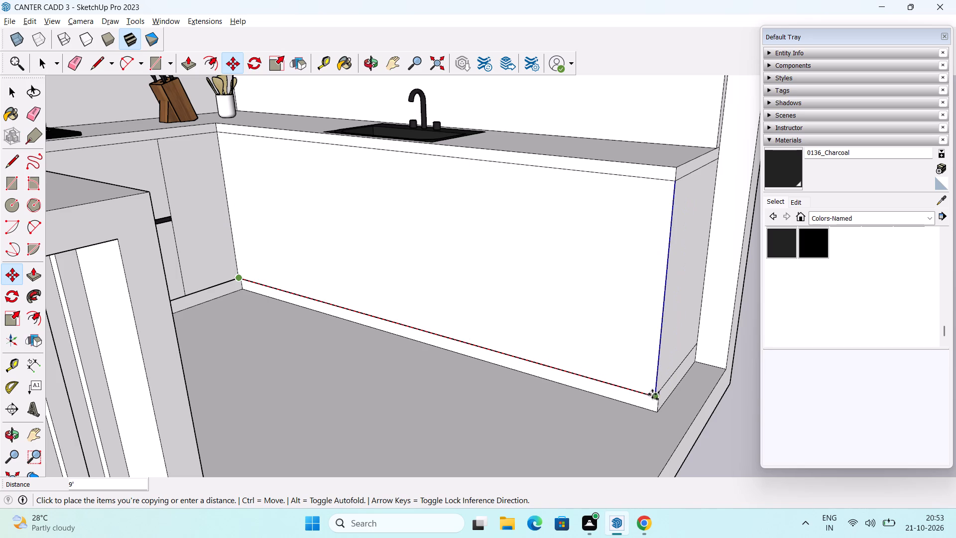
left_click(653, 396)
type("/5")
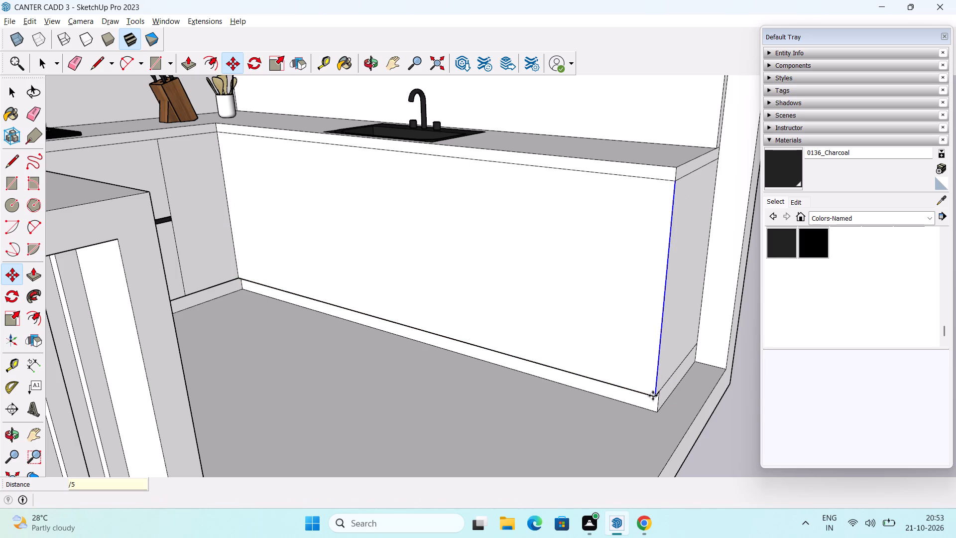
key("Return")
key("space")
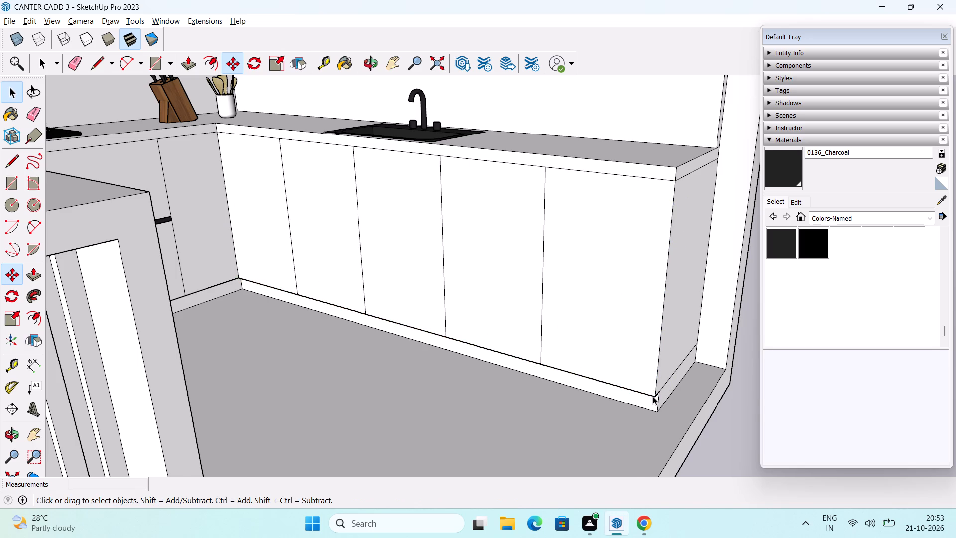
Draw a horizontal handle rectangle about 1' 3 15/16" by 15/16" near the top of the fourth panel from the inner corner.
scroll(653, 397, "down", 3)
middle_click_drag(608, 407, 607, 434)
scroll(599, 395, "up", 3)
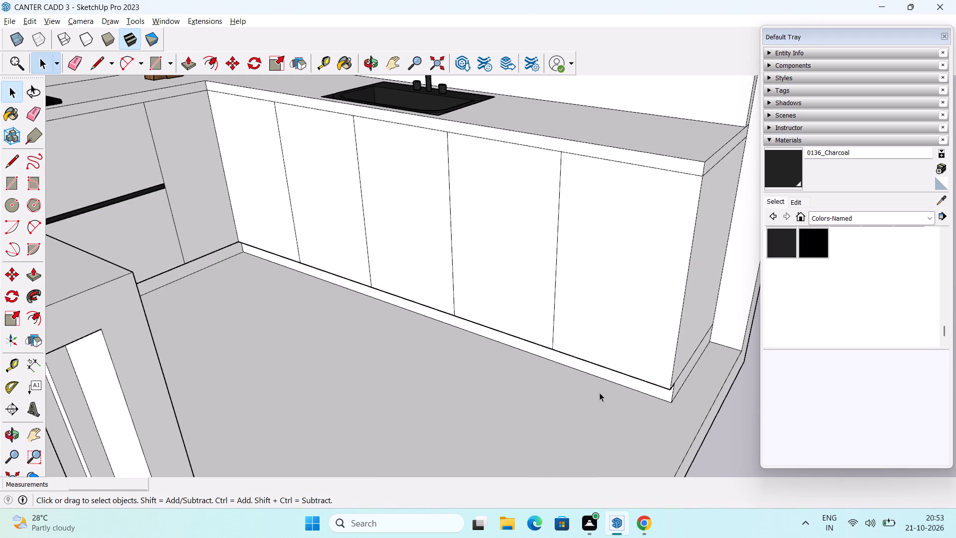
middle_click_drag(525, 301, 544, 391)
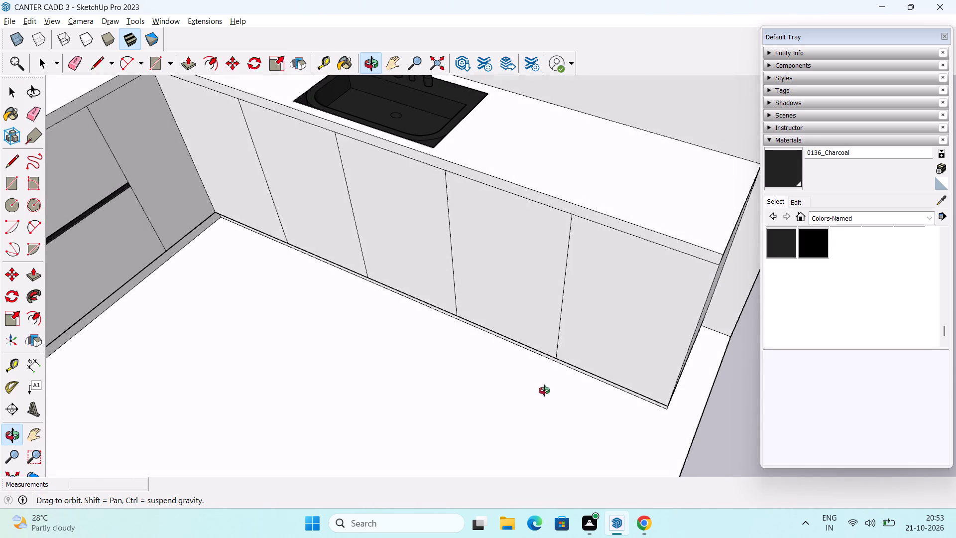
middle_click_drag(544, 391, 533, 387)
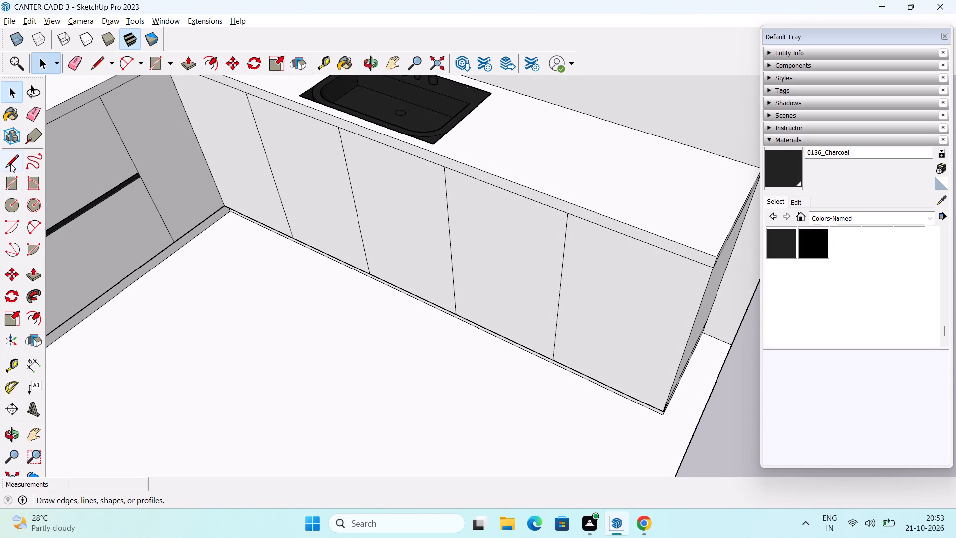
left_click(10, 188)
middle_click_drag(290, 302, 380, 232)
scroll(416, 211, "up", 2)
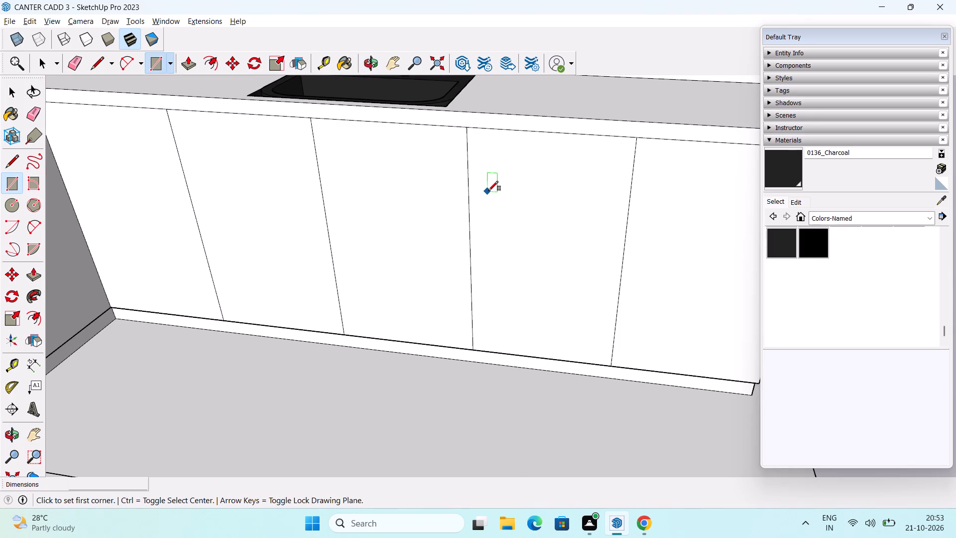
middle_click_drag(489, 190, 455, 253)
scroll(447, 255, "up", 1)
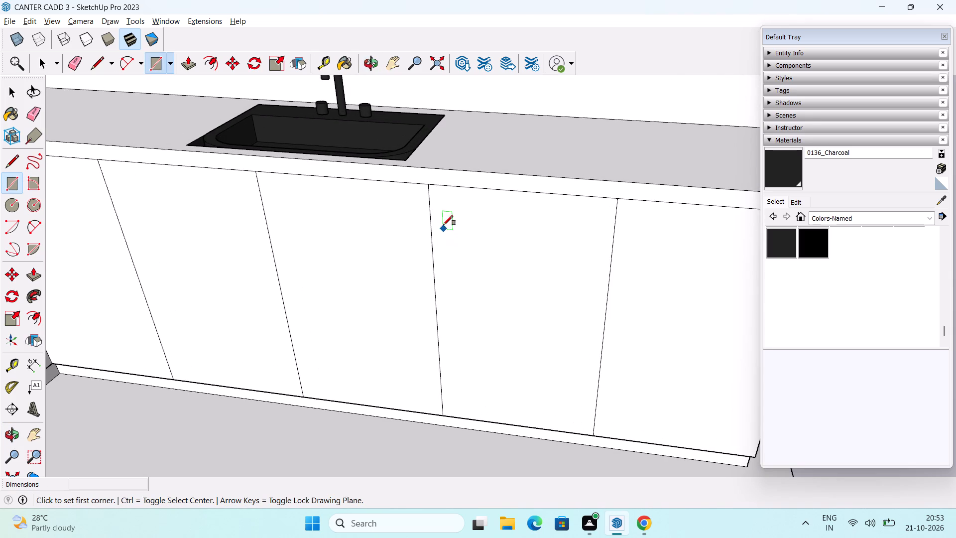
left_click(454, 208)
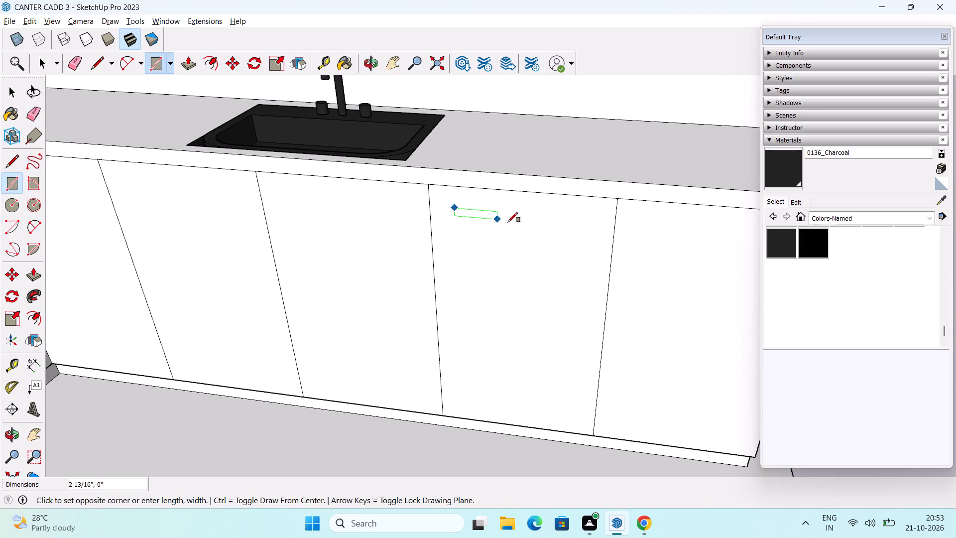
left_click(591, 227)
Pull the handle rectangle outward 1" from the cabinet front.
key("space")
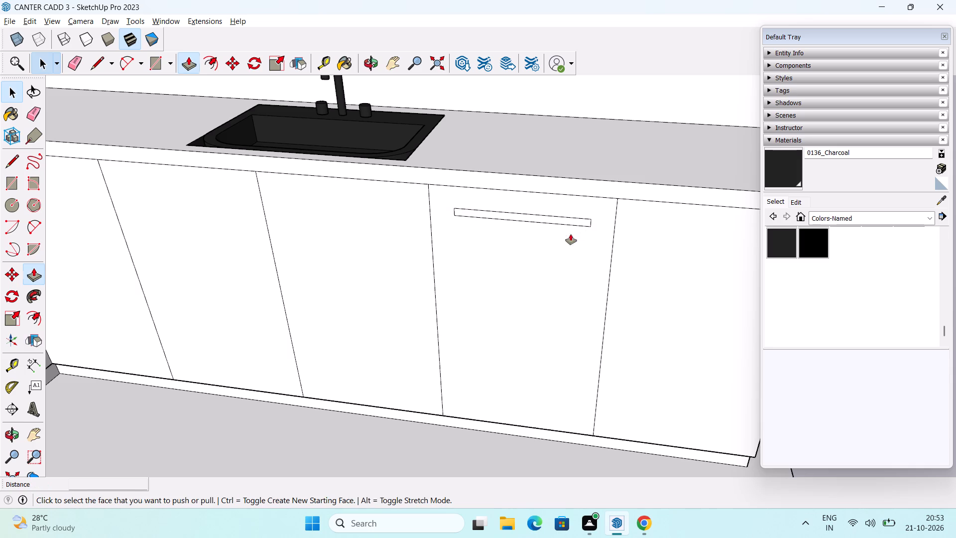
key("p")
left_click(572, 222)
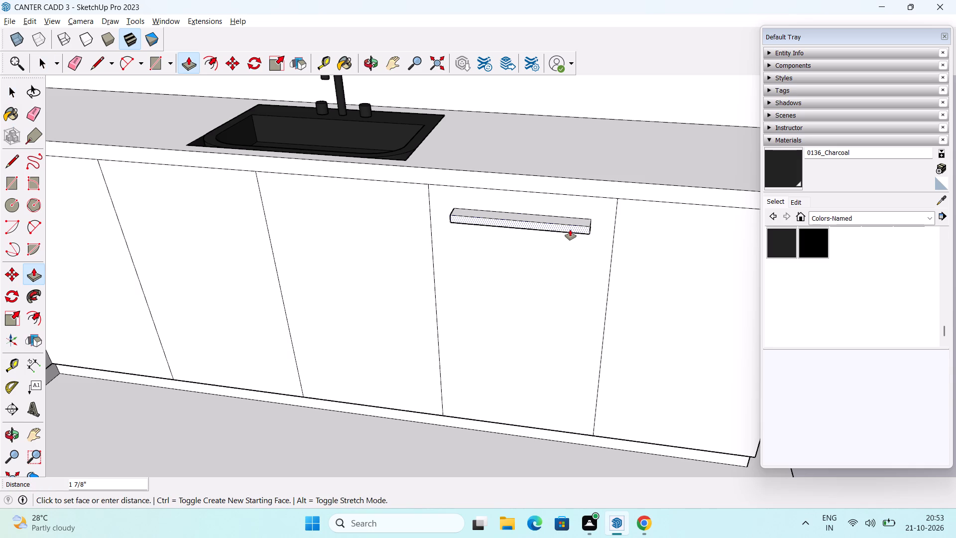
type("1\"")
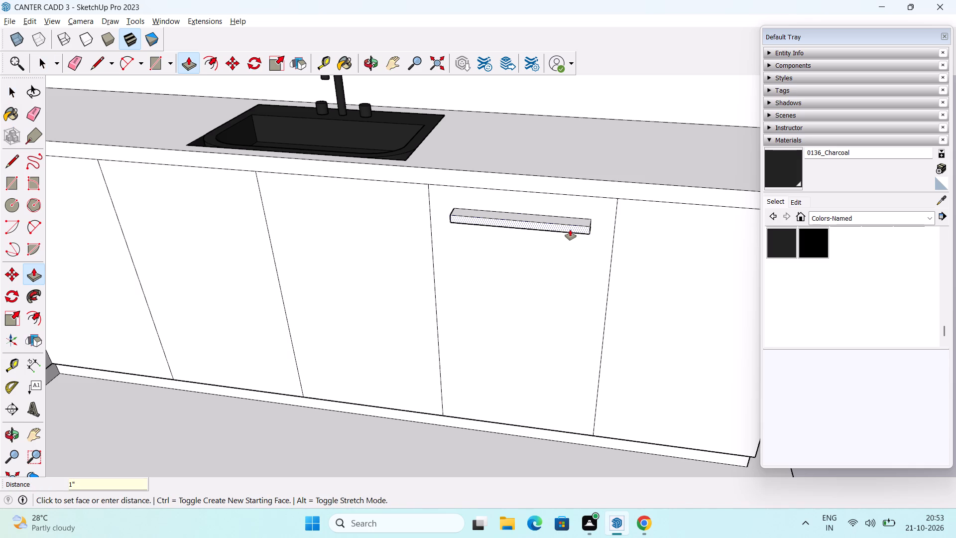
key("Return")
middle_click_drag(570, 230, 543, 265)
key("space")
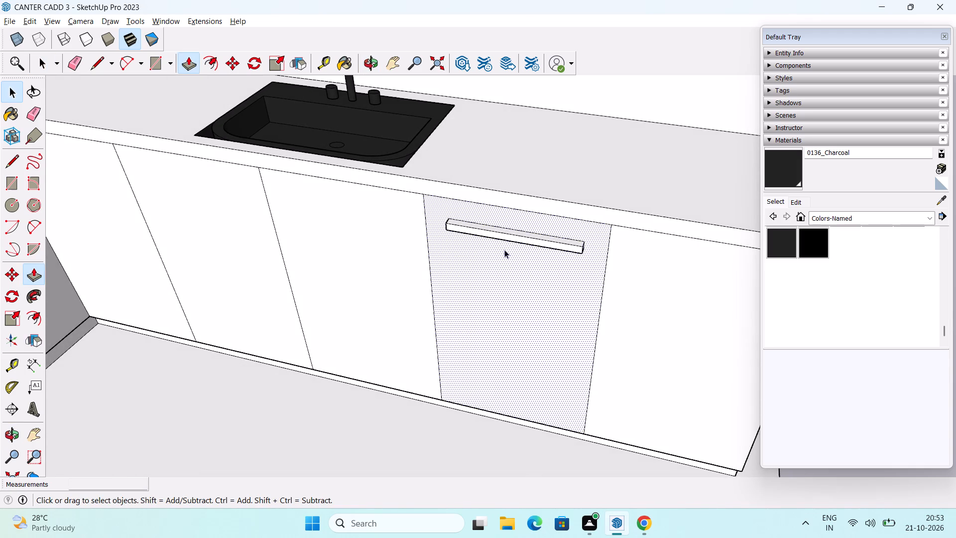
Draw a circle of about 1/2" radius centred on the handle bar's end face nearest the inner corner.
scroll(484, 241, "up", 6)
middle_click_drag(417, 224, 535, 260)
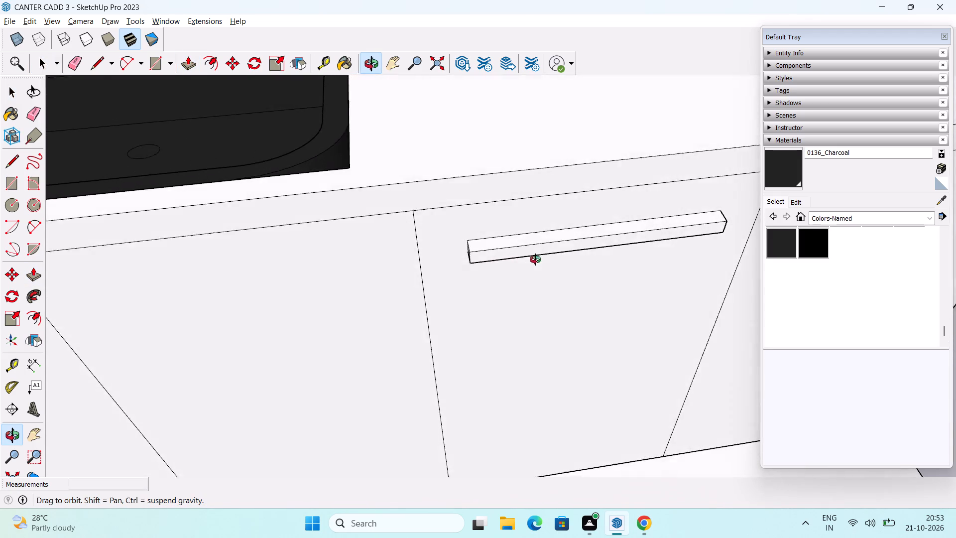
middle_click_drag(535, 260, 622, 255)
scroll(27, 287, "up", 2)
middle_click_drag(22, 278, 25, 272)
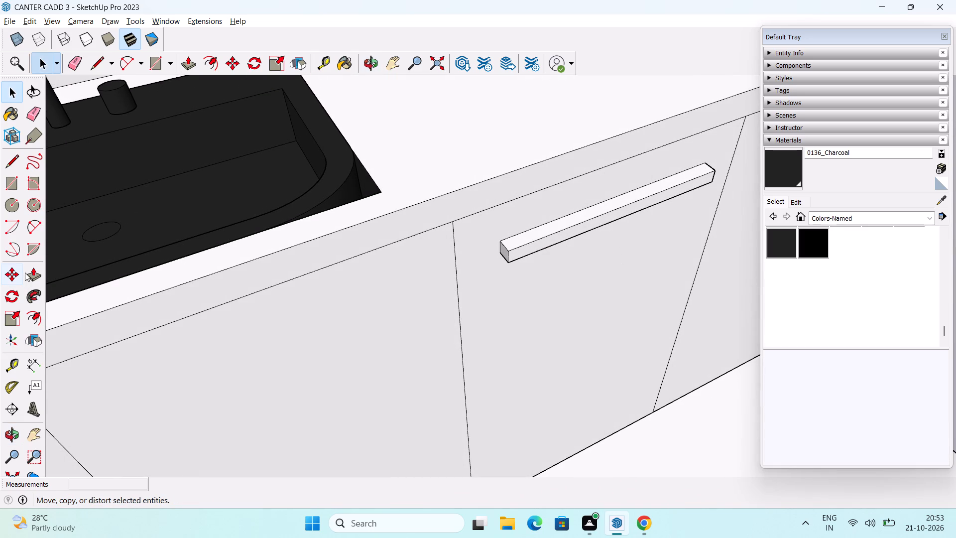
middle_click_drag(25, 272, 7, 256)
left_click(15, 207)
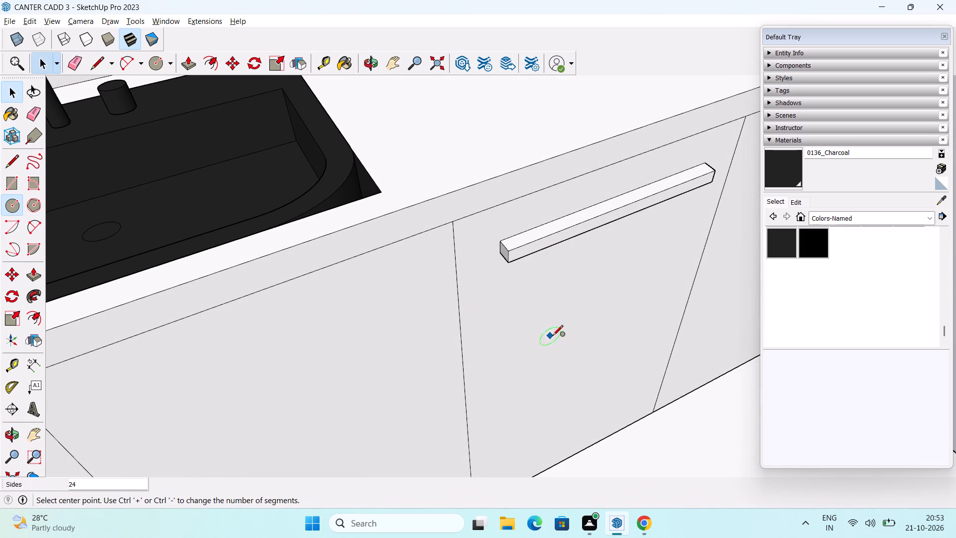
scroll(490, 303, "up", 6)
middle_click_drag(496, 286, 620, 235)
scroll(478, 220, "up", 2)
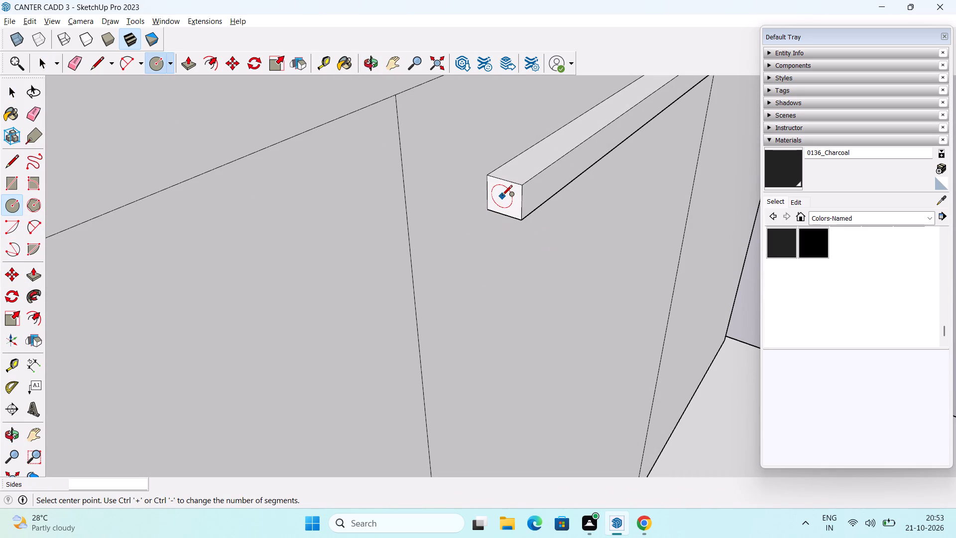
left_click(502, 196)
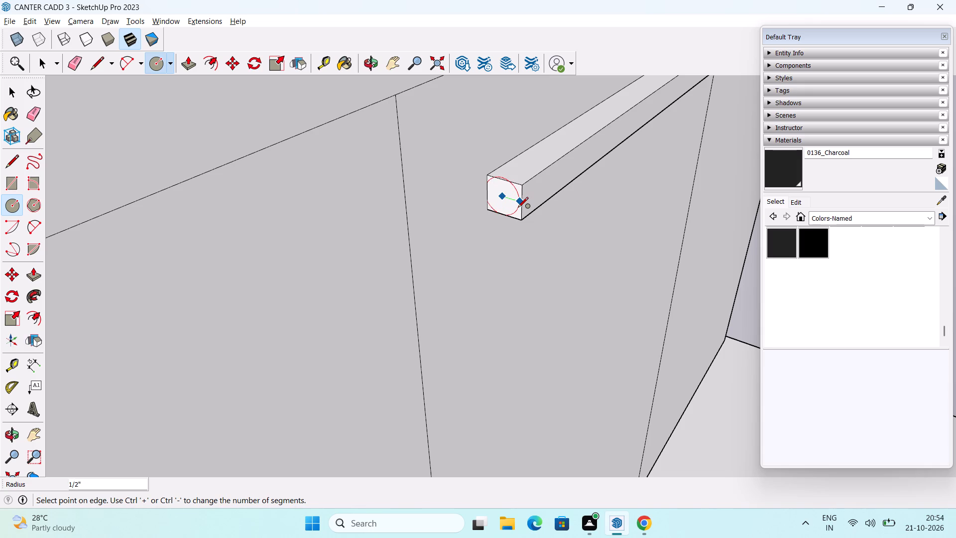
left_click(518, 208)
middle_click_drag(518, 214, 532, 194)
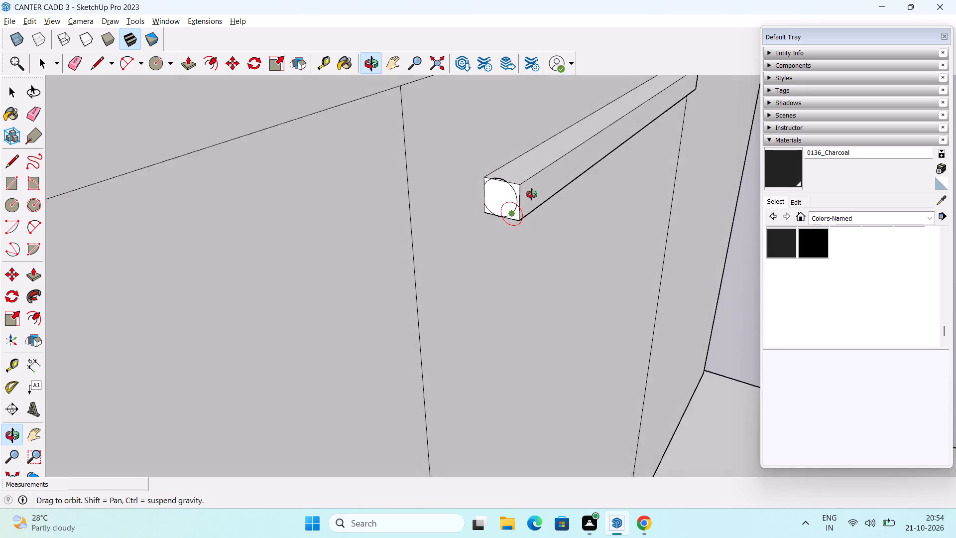
middle_click_drag(532, 194, 523, 223)
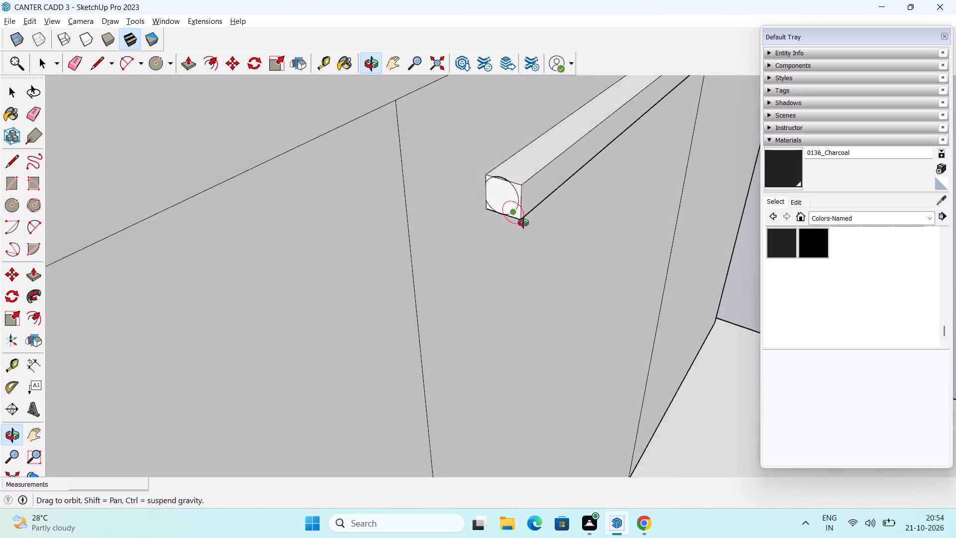
middle_click_drag(523, 223, 490, 222)
key("space")
Push the end-face area outside the circle on the bar's outer side back 1' 3 15/16" to round the handle's front.
scroll(513, 209, "down", 1)
middle_click_drag(513, 209, 471, 253)
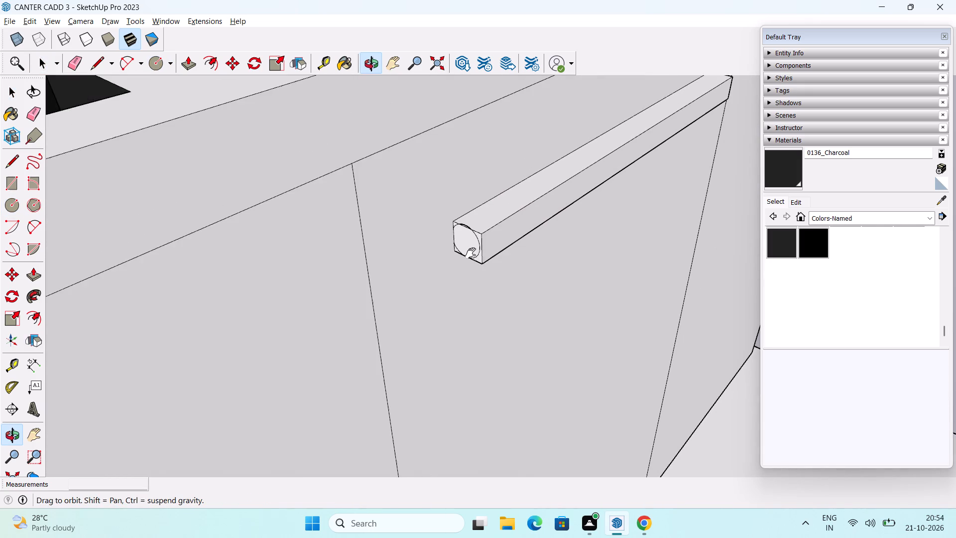
middle_click_drag(471, 253, 470, 254)
middle_click_drag(479, 257, 535, 242)
scroll(486, 271, "up", 2)
key("p")
scroll(459, 234, "up", 3)
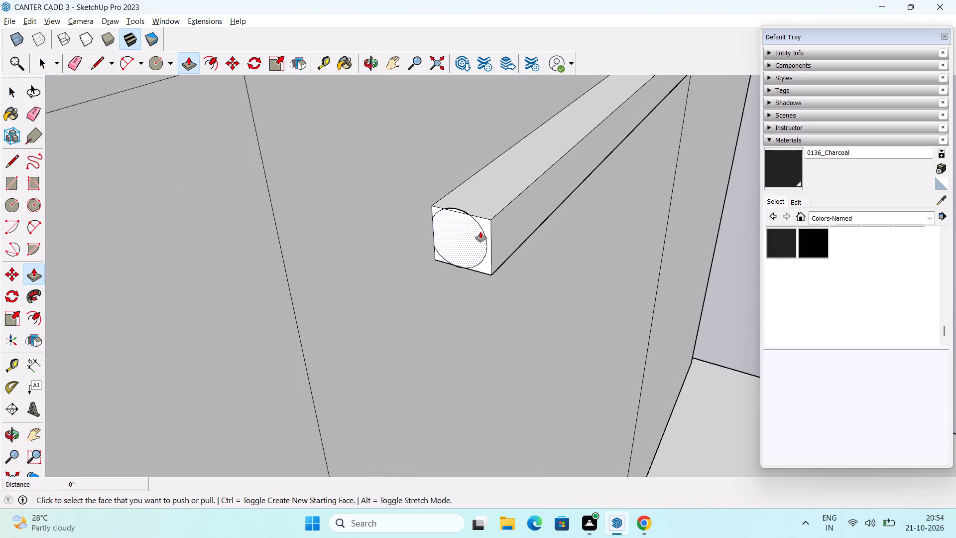
left_click(487, 226)
scroll(548, 186, "down", 3)
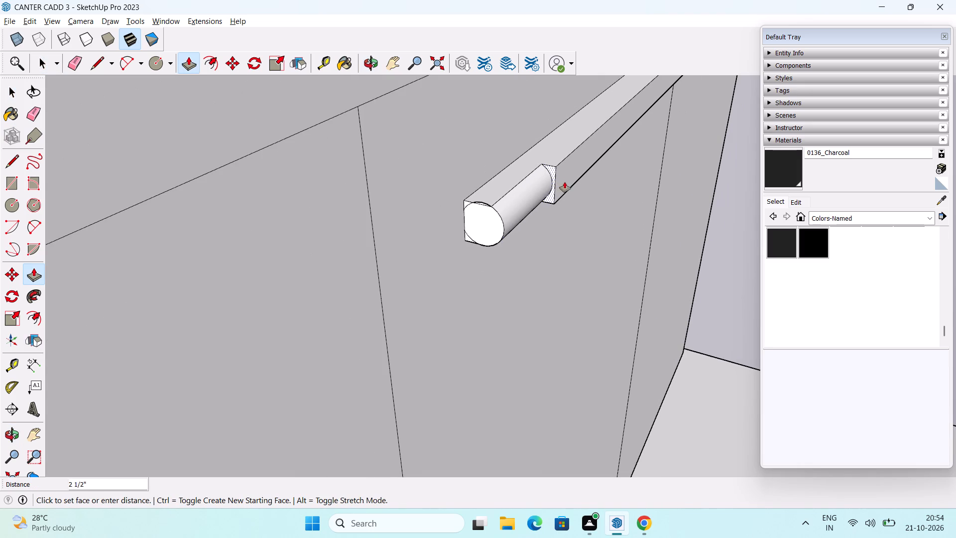
middle_click_drag(565, 182, 423, 315)
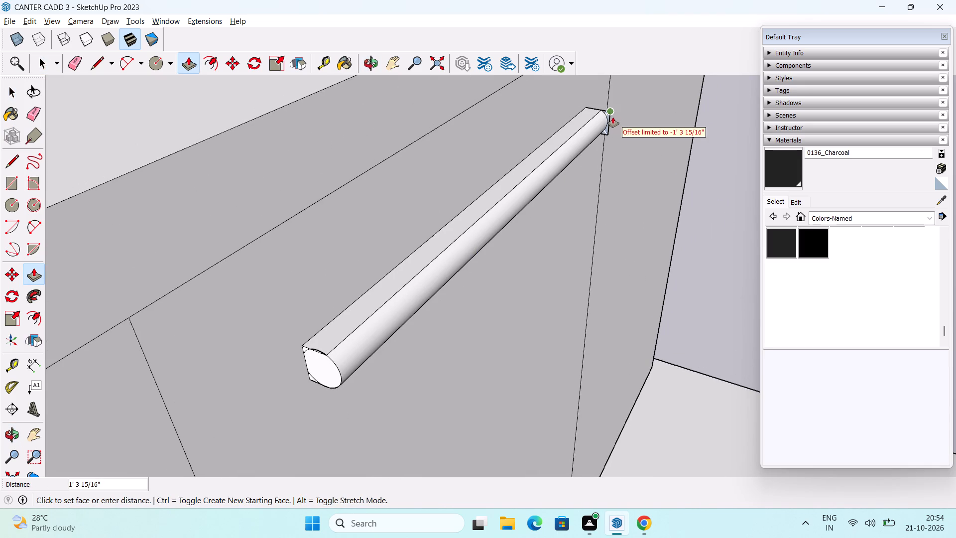
left_click(613, 117)
Push the upper rear corner sliver outside the circle back 1' 3 15/16" along the whole handle.
middle_click_drag(98, 417, 179, 363)
scroll(333, 428, "up", 4)
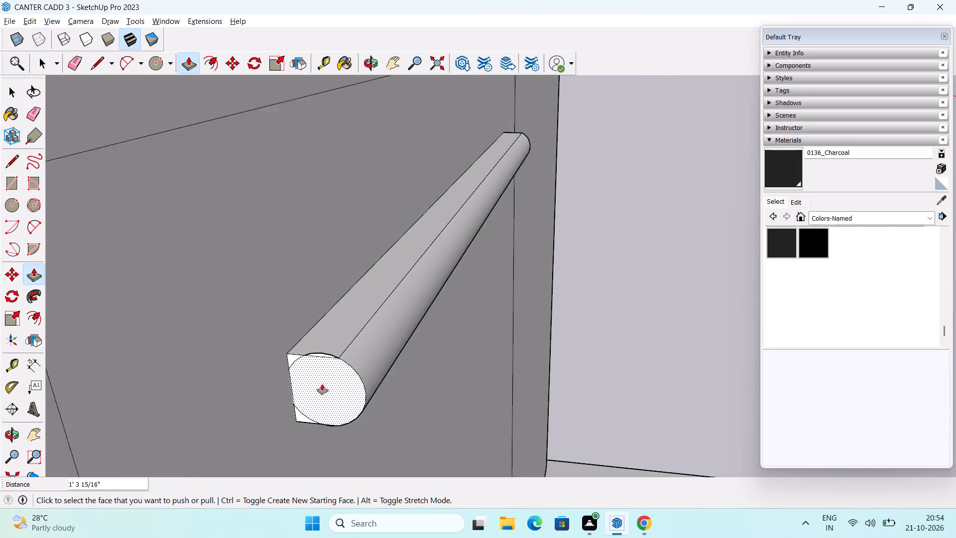
scroll(322, 384, "up", 4)
left_click(284, 350)
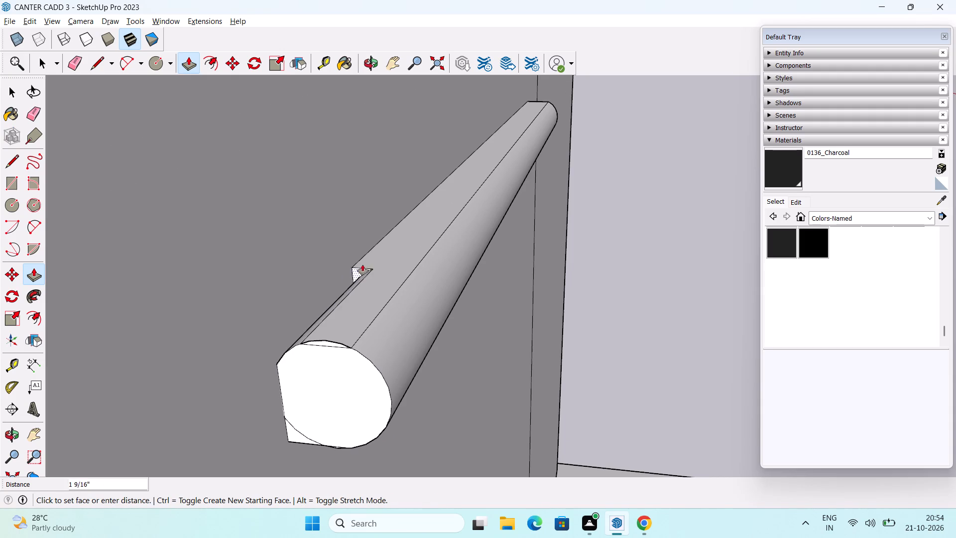
scroll(381, 244, "down", 3)
middle_click_drag(416, 190, 322, 339)
scroll(458, 202, "down", 2)
middle_click_drag(458, 202, 366, 367, "shift")
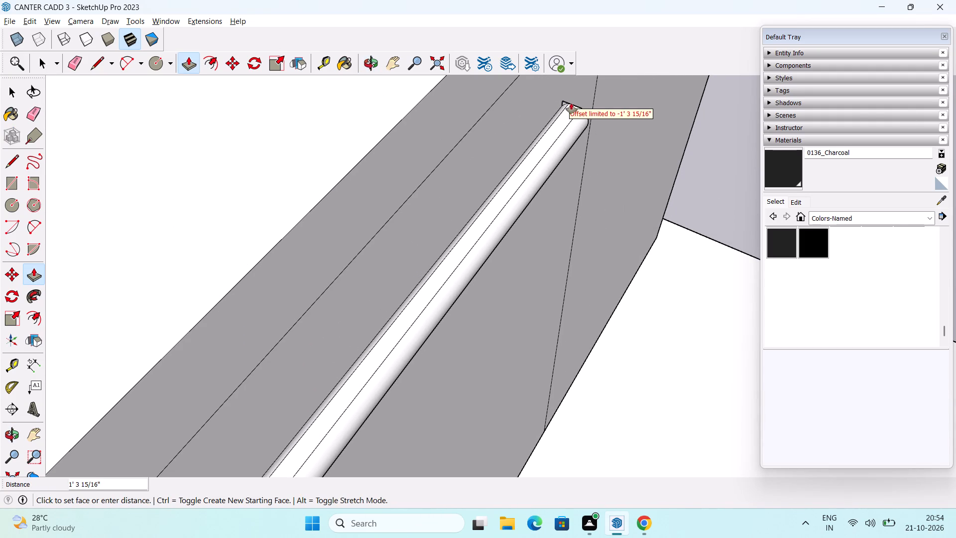
left_click(567, 100)
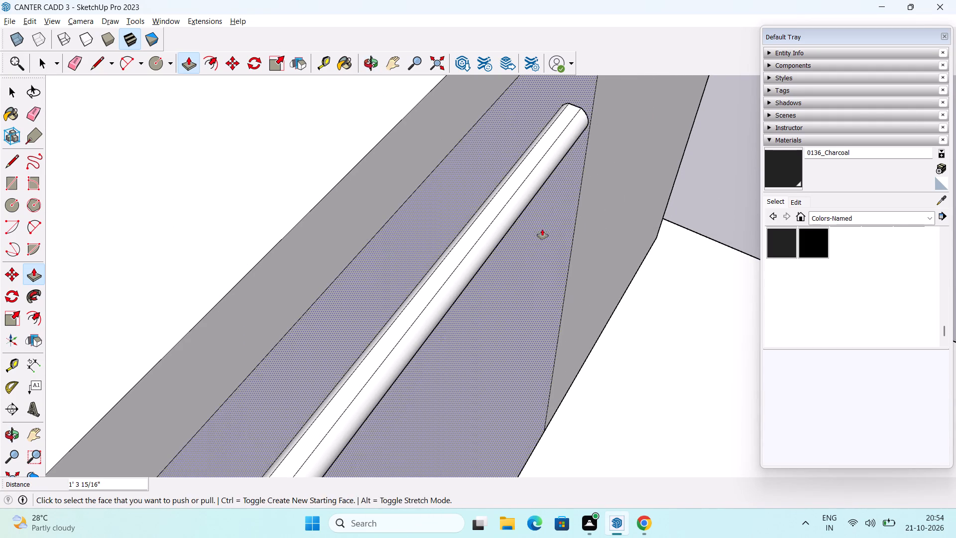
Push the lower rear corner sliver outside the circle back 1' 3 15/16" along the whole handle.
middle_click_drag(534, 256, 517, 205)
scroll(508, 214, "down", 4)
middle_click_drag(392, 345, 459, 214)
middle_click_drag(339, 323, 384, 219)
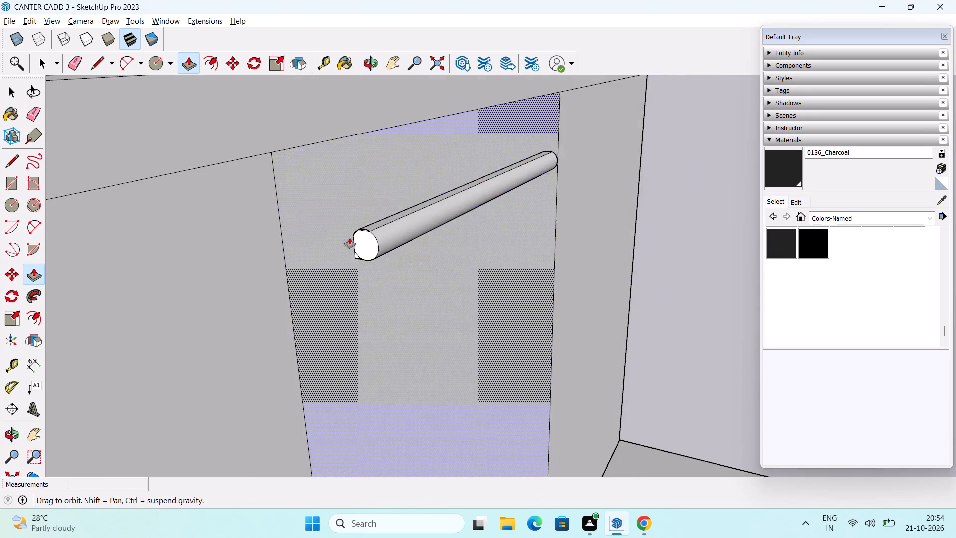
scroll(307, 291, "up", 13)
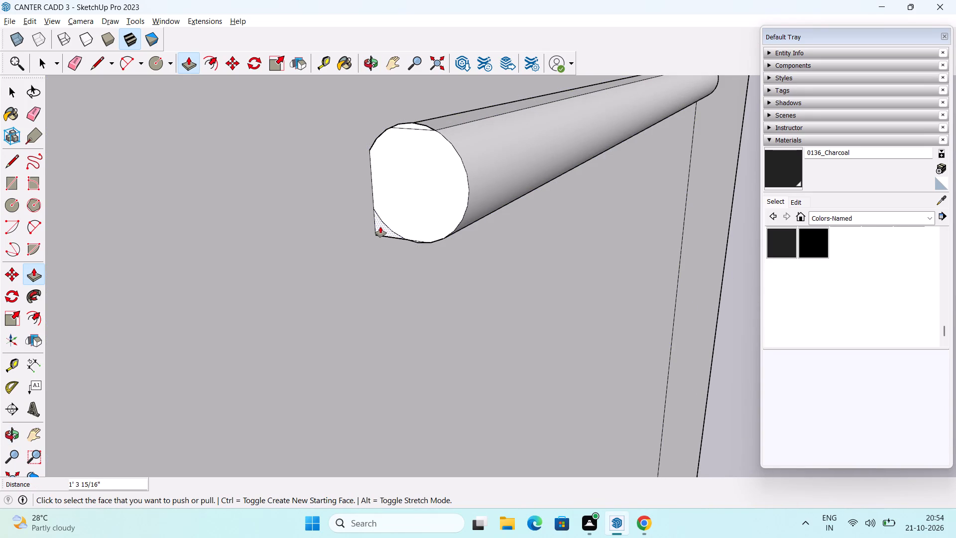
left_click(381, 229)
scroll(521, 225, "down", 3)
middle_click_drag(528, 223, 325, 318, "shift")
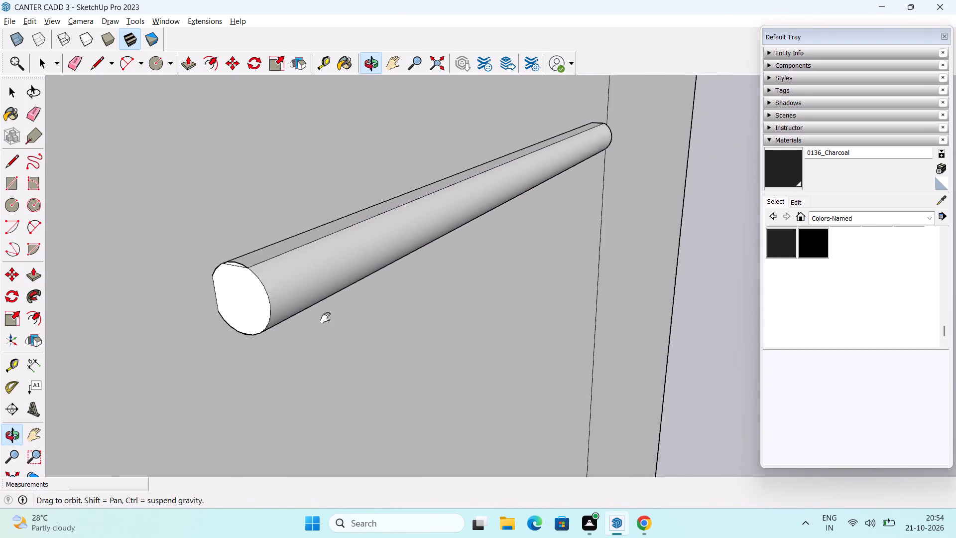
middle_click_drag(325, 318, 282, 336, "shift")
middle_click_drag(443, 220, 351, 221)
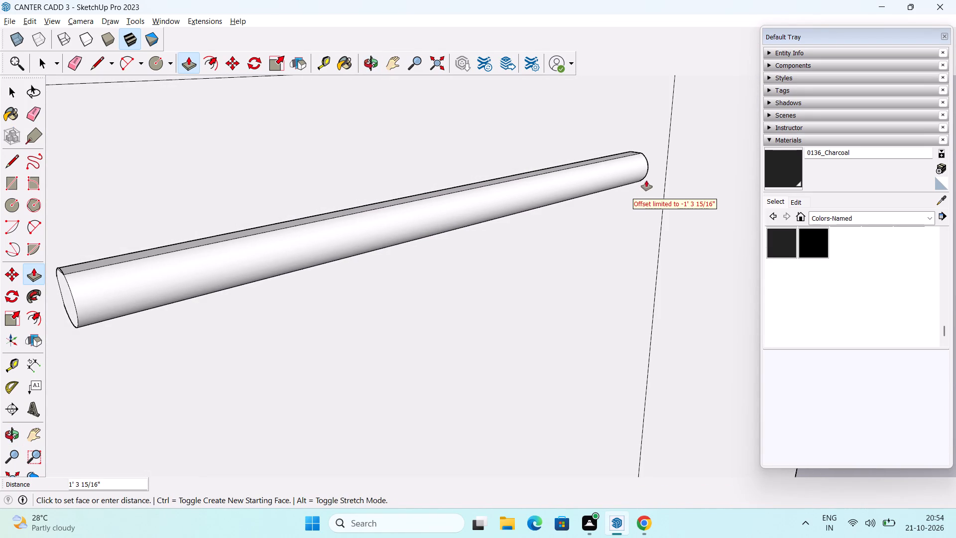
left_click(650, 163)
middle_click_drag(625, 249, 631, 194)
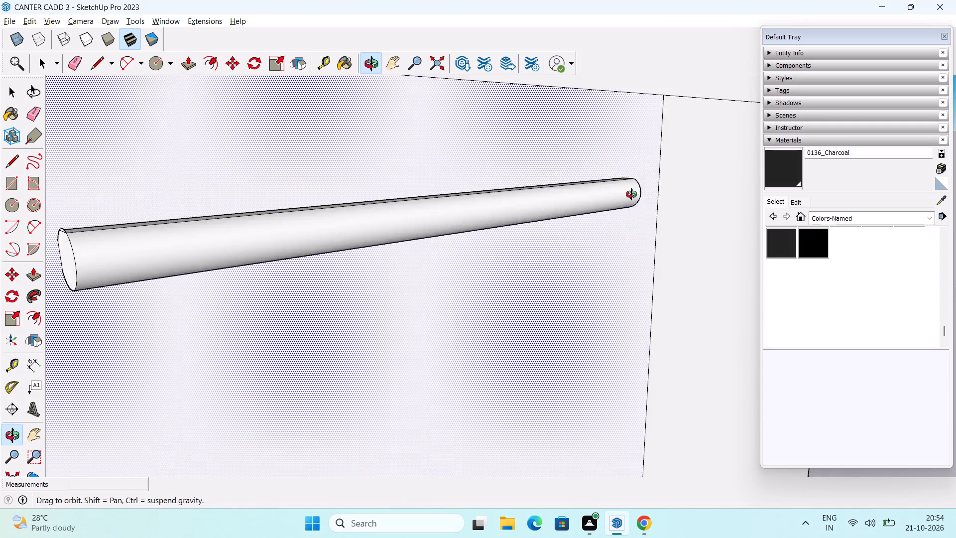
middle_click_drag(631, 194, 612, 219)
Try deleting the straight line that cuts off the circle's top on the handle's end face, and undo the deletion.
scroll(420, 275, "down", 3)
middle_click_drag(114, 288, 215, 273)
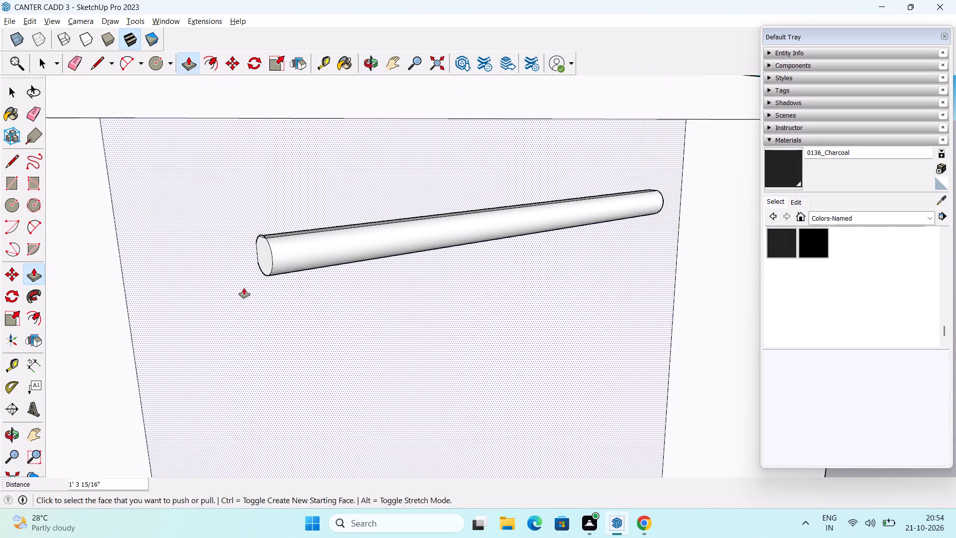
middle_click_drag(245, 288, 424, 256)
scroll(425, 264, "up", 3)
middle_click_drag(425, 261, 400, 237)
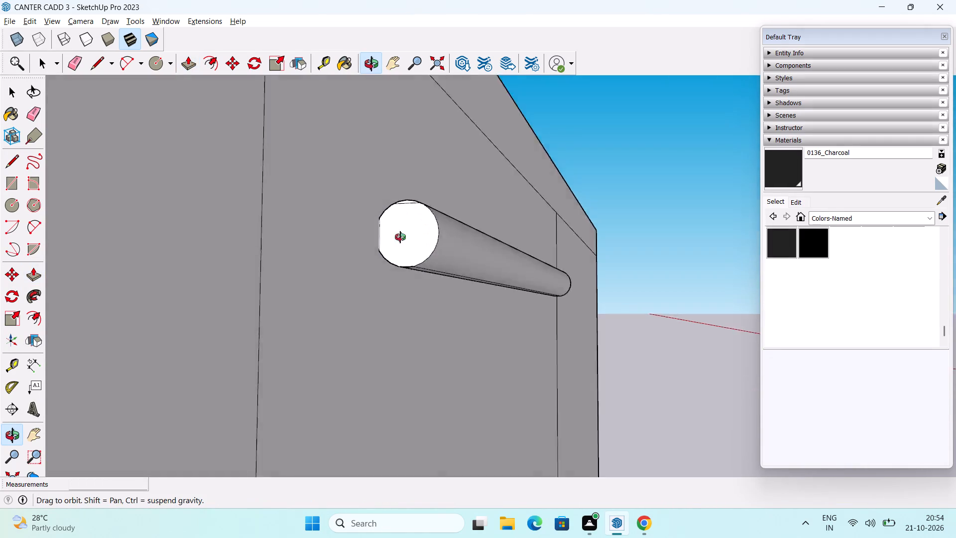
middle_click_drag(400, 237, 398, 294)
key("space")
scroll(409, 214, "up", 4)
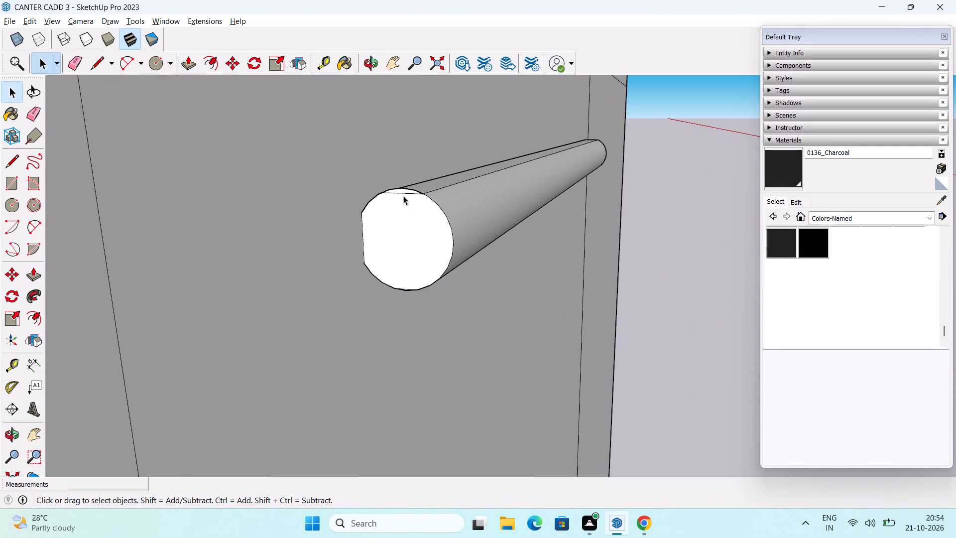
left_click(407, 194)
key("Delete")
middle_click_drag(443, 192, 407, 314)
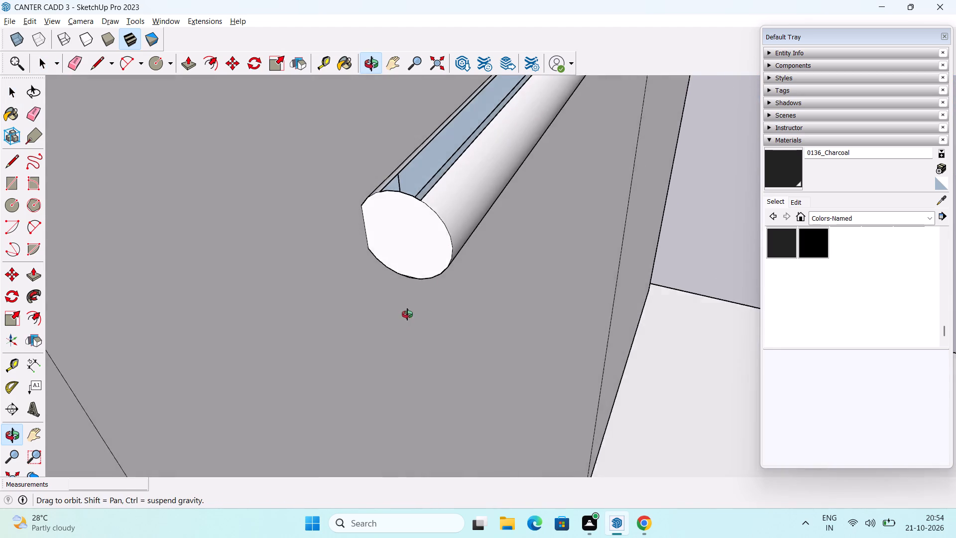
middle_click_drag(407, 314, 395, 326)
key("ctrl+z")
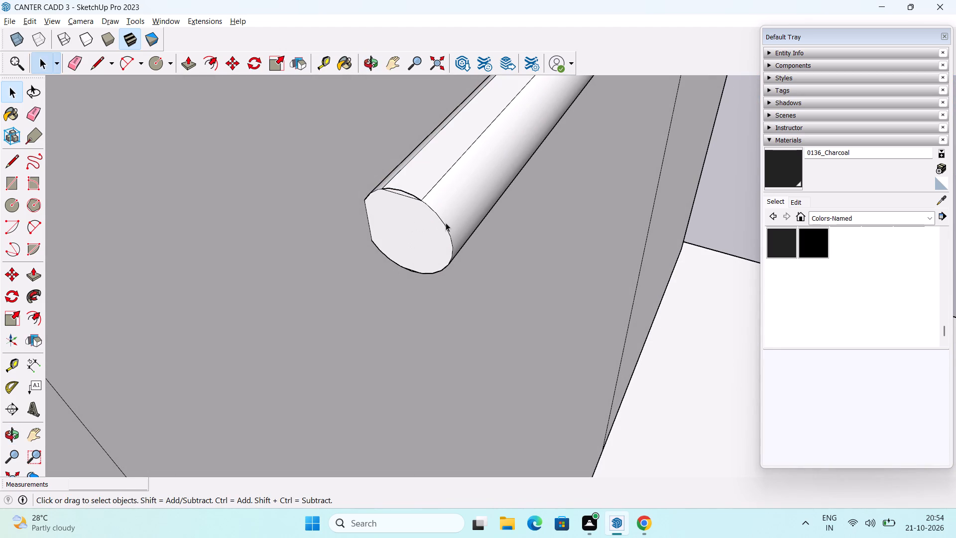
Undo the handle's corner pushes and its end-face circle, back to the plain rectangular bar.
left_click(445, 225)
scroll(380, 287, "up", 3)
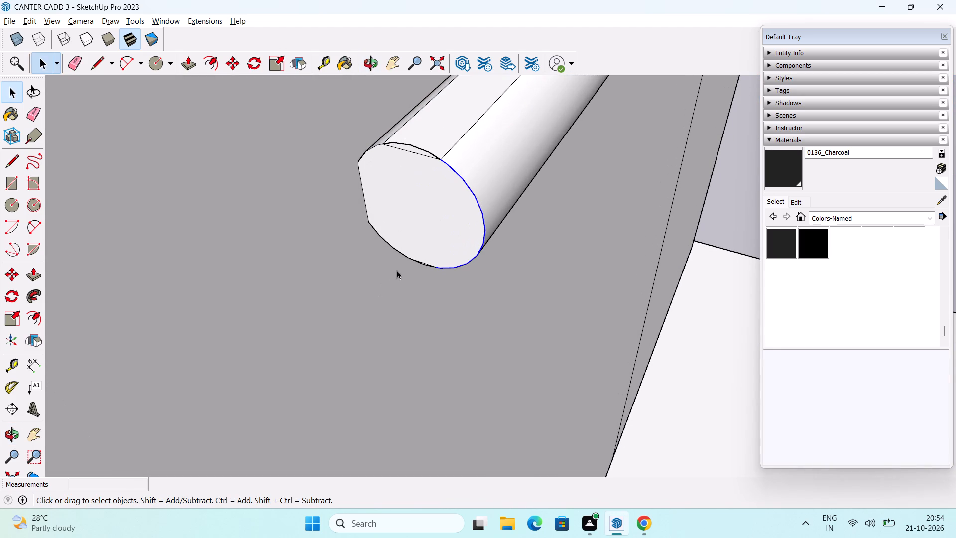
scroll(424, 271, "up", 3)
middle_click_drag(424, 279, 505, 206)
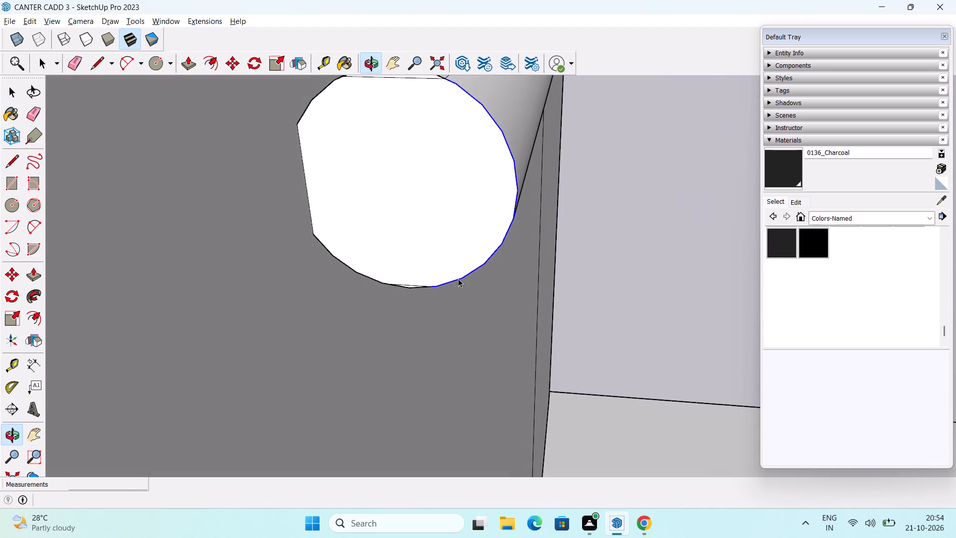
scroll(429, 306, "up", 6)
middle_click_drag(383, 265, 392, 290)
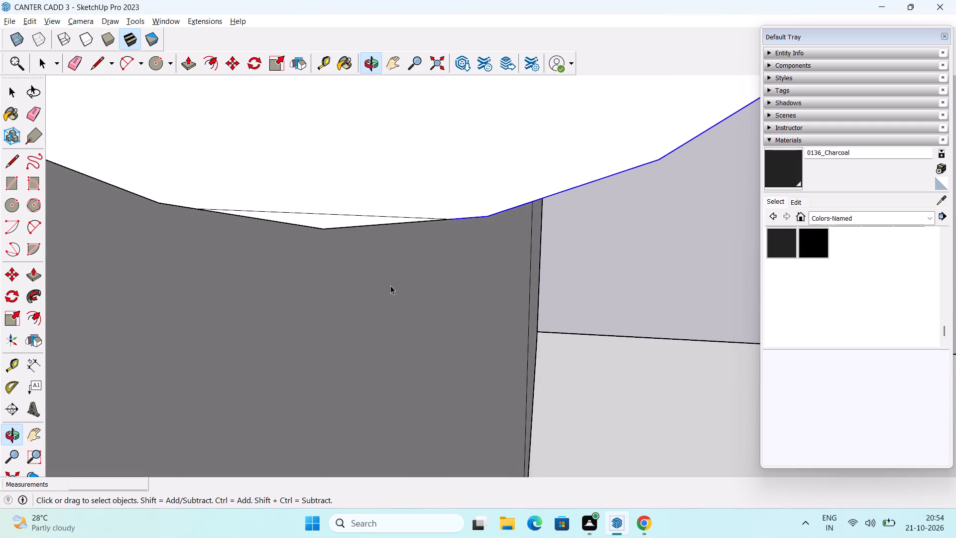
scroll(390, 283, "down", 7)
key("ctrl+z")
key("ctrl+z")
key("ctrl+z")
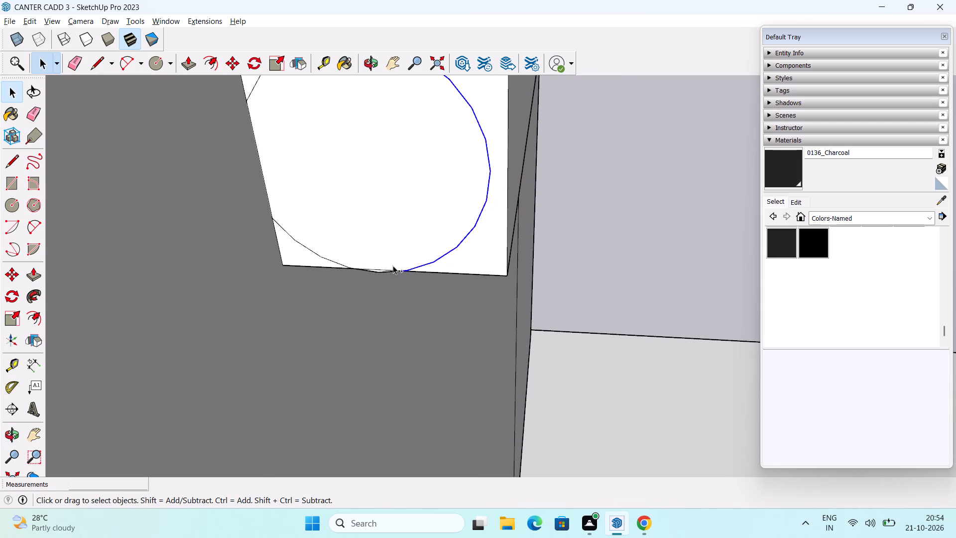
key("ctrl+z")
scroll(393, 266, "down", 4)
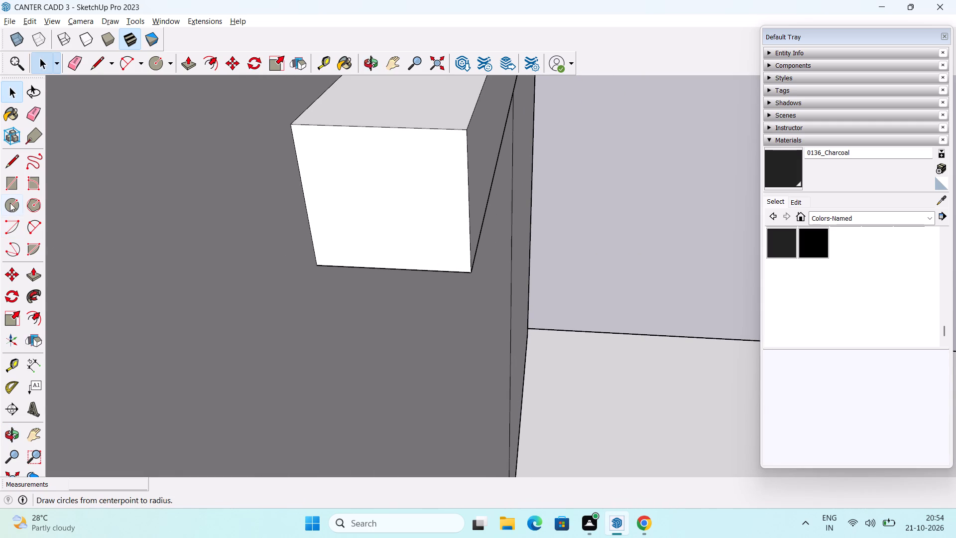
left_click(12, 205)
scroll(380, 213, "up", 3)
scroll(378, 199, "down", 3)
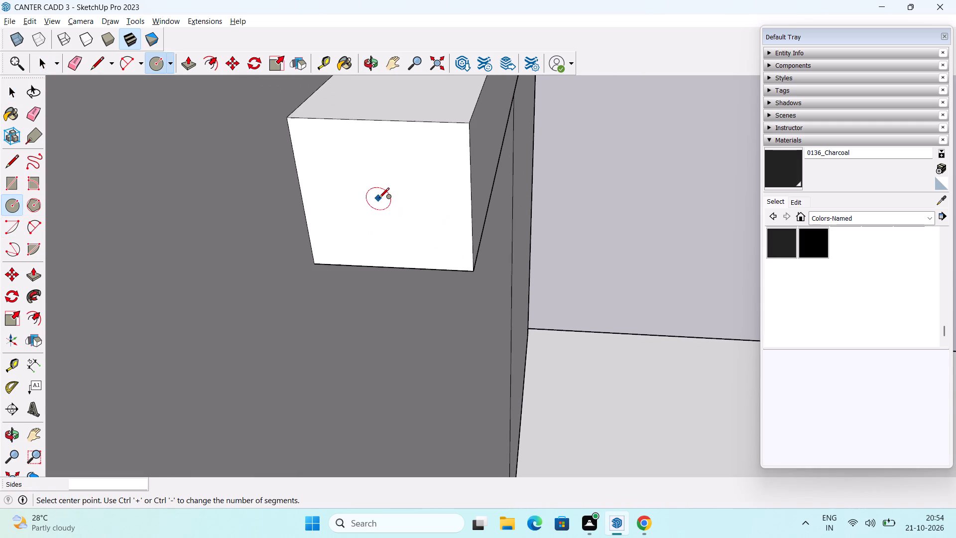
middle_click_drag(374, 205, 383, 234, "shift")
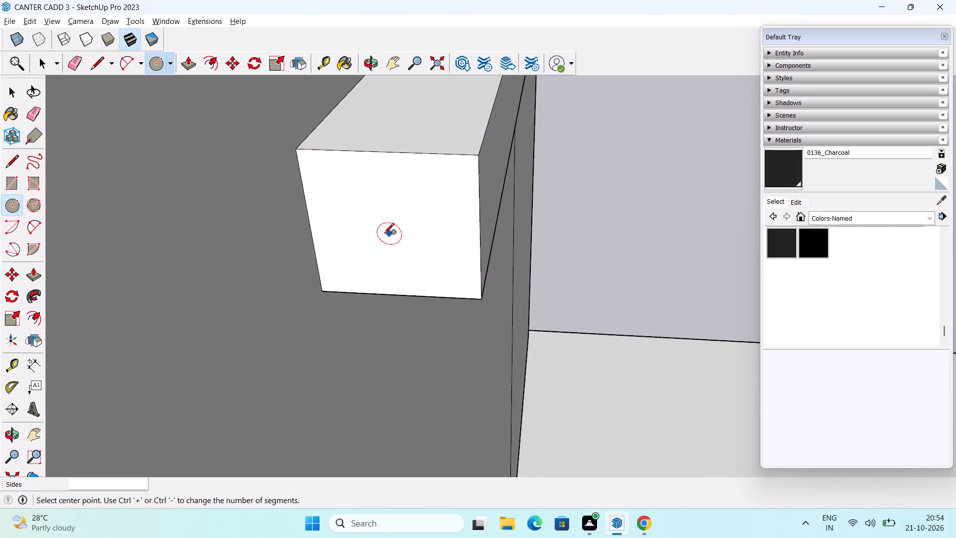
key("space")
Draw both corner-to-corner diagonals across the handle bar's end face to locate its centre.
key("l")
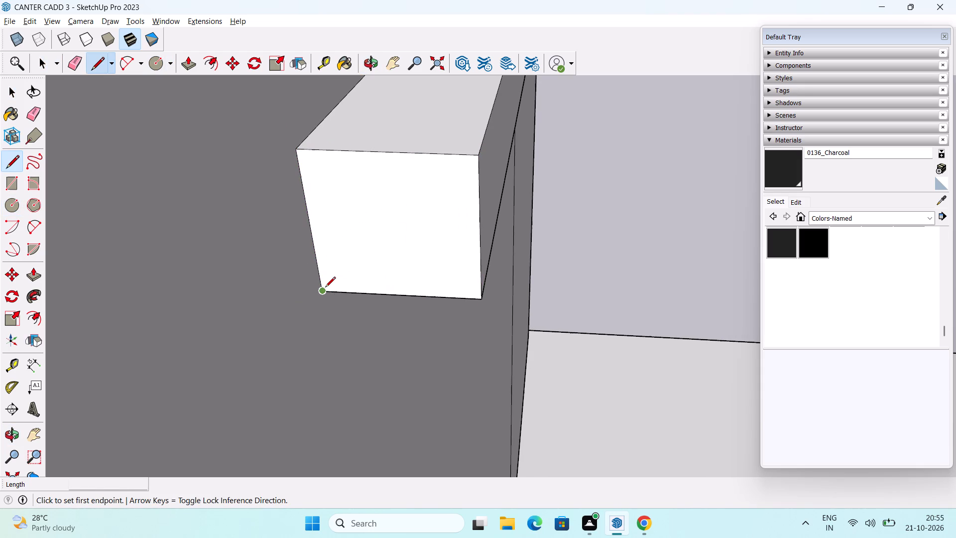
left_click_drag(325, 288, 338, 278)
left_click(477, 155)
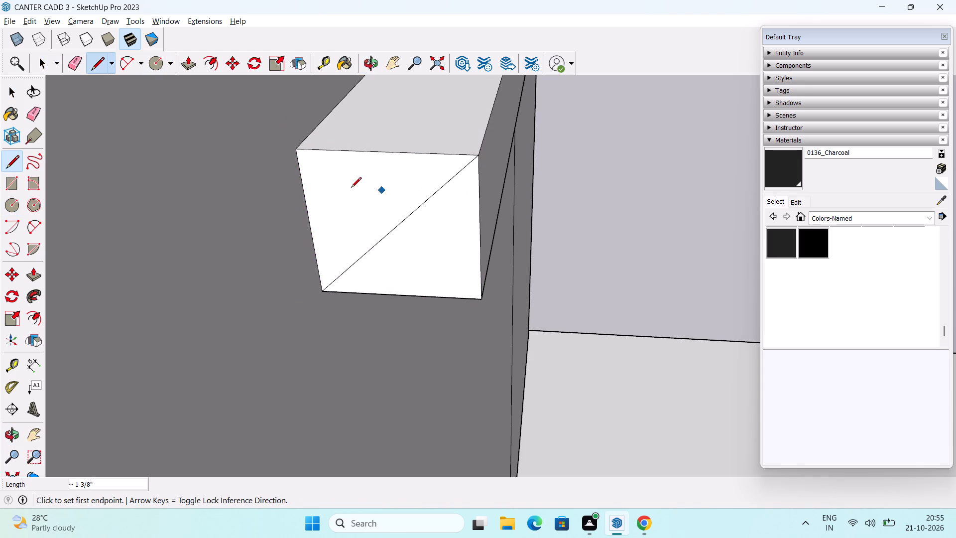
left_click(298, 150)
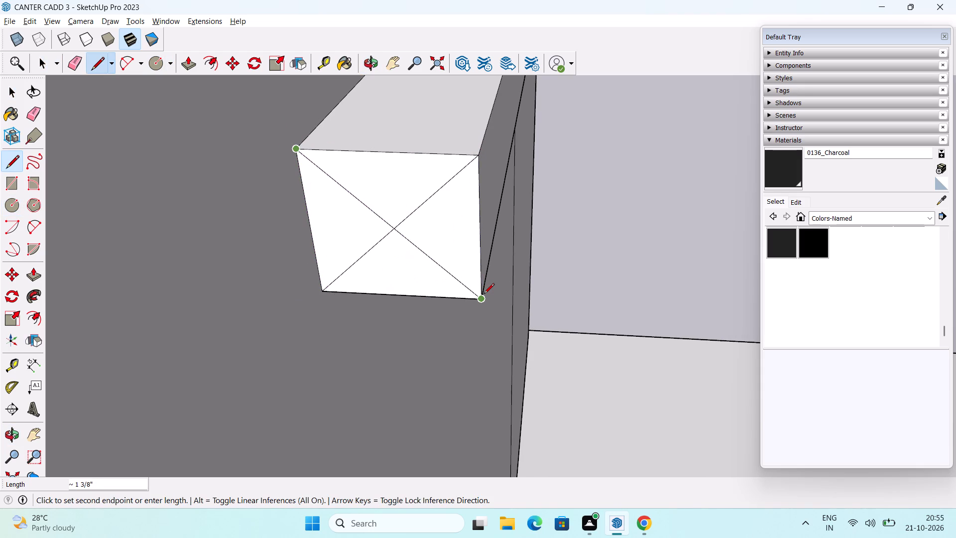
left_click(482, 297)
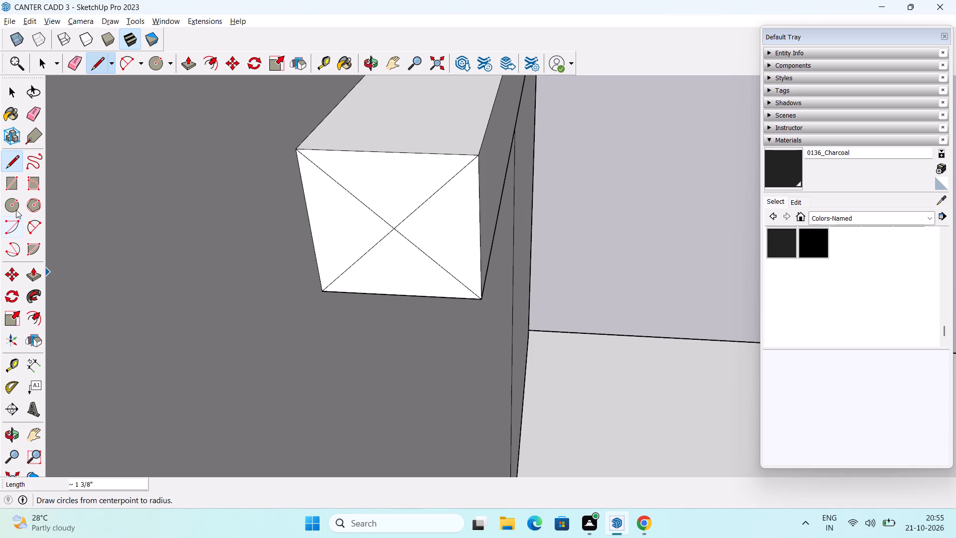
Draw a circle of 1/2" radius on the end face, centred where the diagonals cross.
left_click(16, 210)
left_click(391, 232)
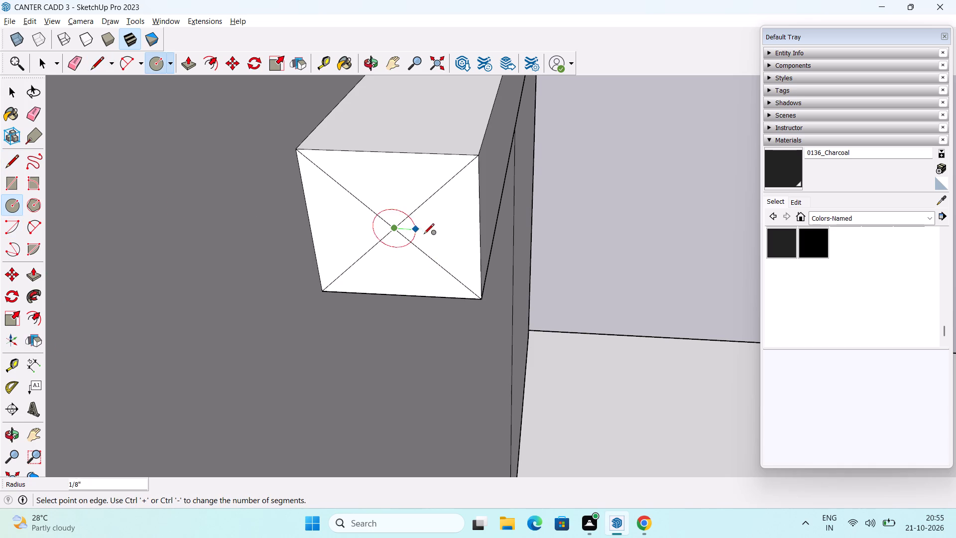
left_click(476, 259)
scroll(476, 259, "down", 3)
middle_click_drag(476, 268, 432, 207)
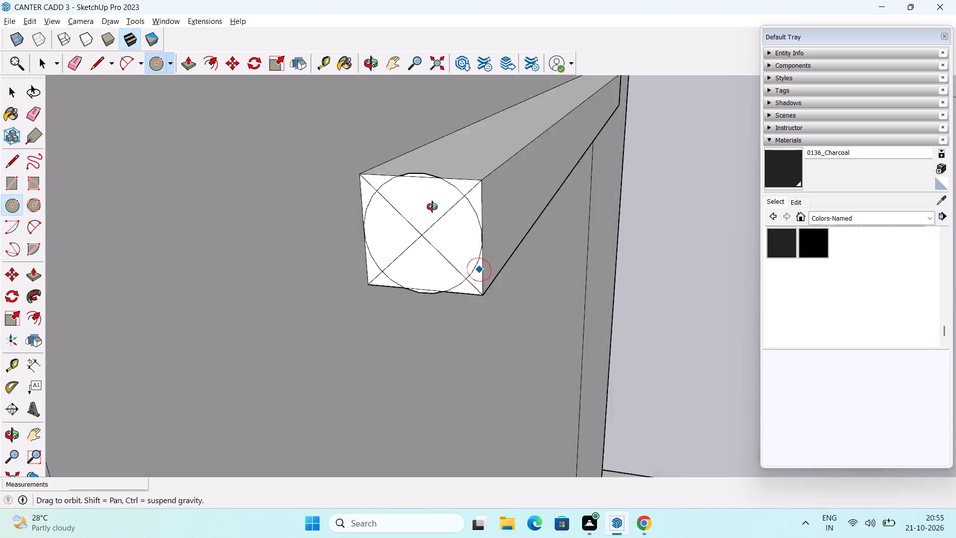
middle_click_drag(432, 207, 298, 257)
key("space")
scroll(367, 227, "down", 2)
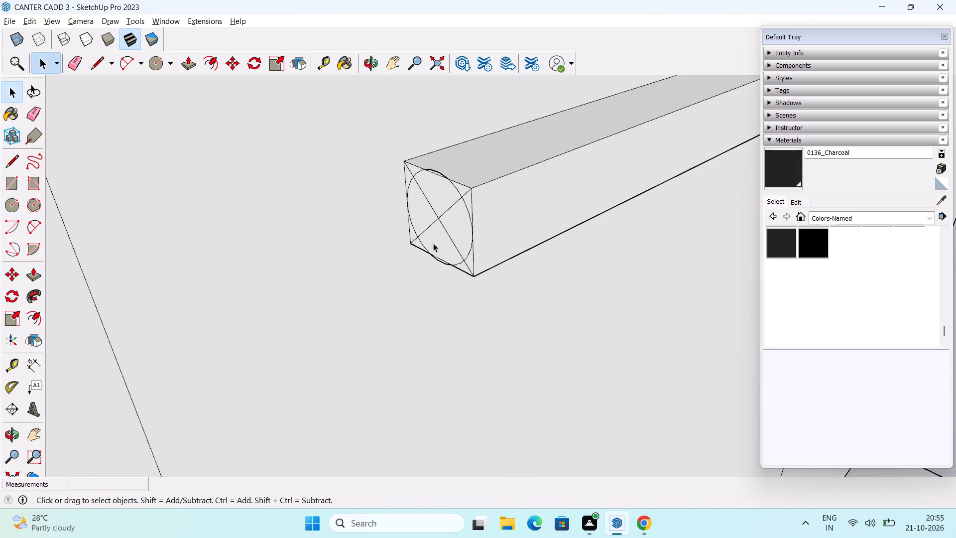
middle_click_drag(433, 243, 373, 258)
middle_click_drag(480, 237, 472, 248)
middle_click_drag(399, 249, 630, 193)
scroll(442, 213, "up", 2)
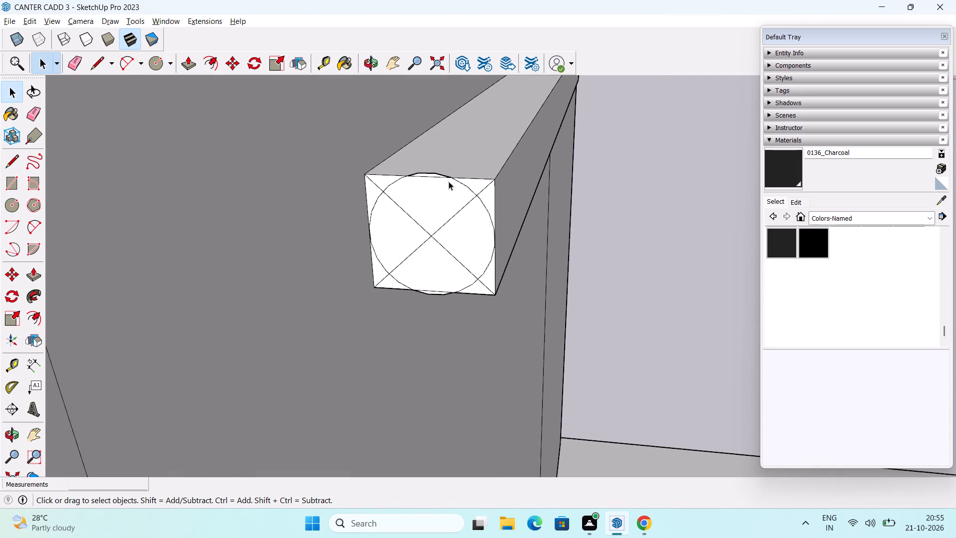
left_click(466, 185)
Extrude the circle's sliver protruding above the bar's top face 1' 3 15/16" along the full length of the handle.
middle_click_drag(522, 197, 453, 245)
scroll(469, 232, "down", 3)
middle_click_drag(527, 238, 395, 311)
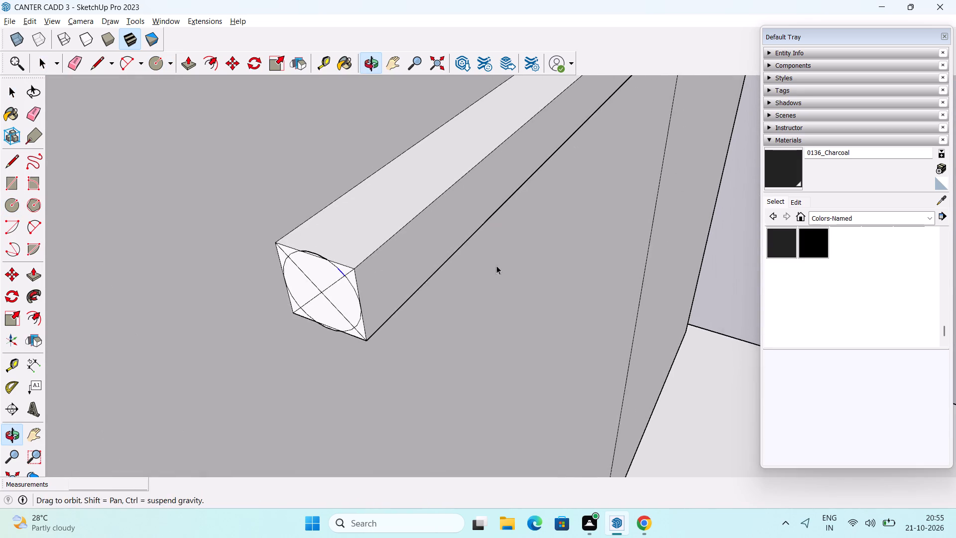
middle_click_drag(497, 269, 143, 267)
middle_click_drag(560, 271, 369, 292)
scroll(345, 198, "up", 9)
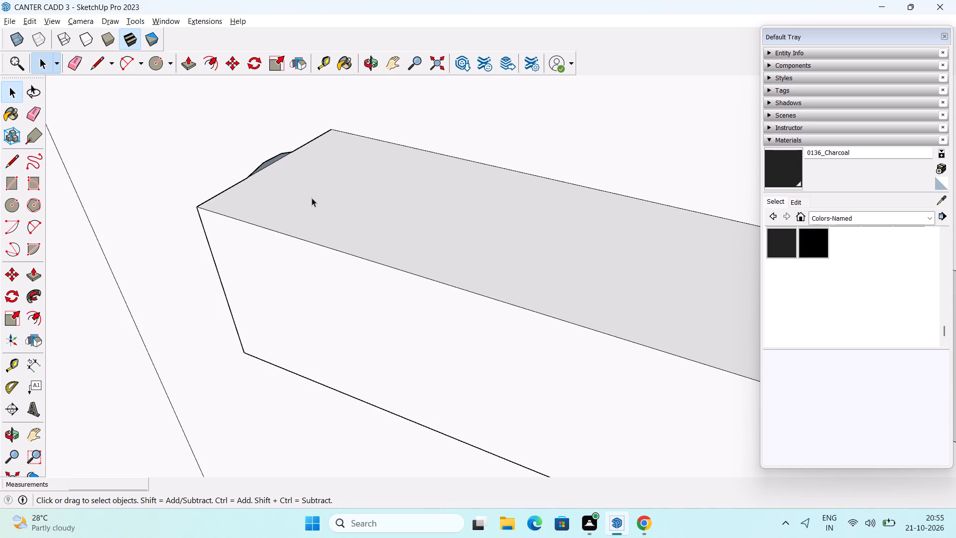
key("p")
scroll(280, 176, "up", 3)
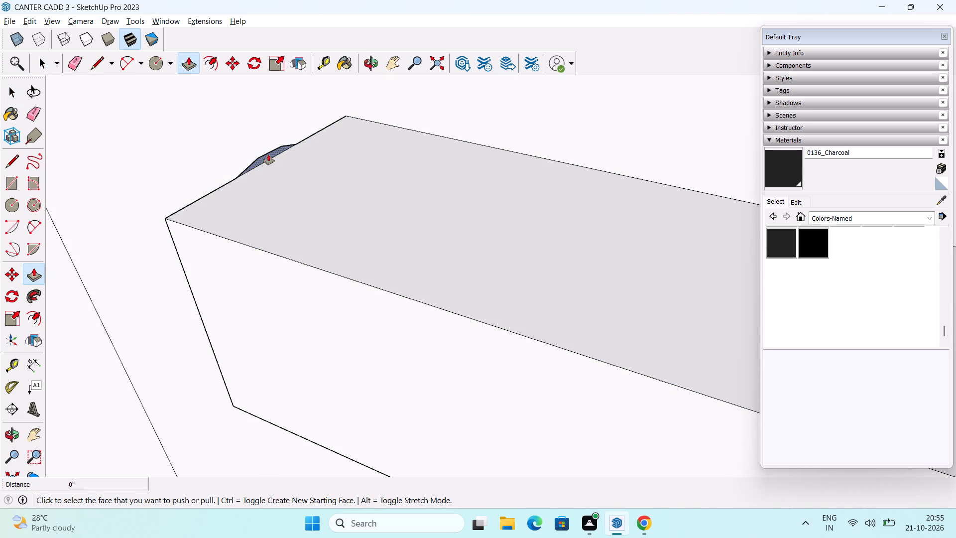
left_click(268, 154)
scroll(523, 236, "down", 7)
middle_click_drag(591, 280, 240, 212)
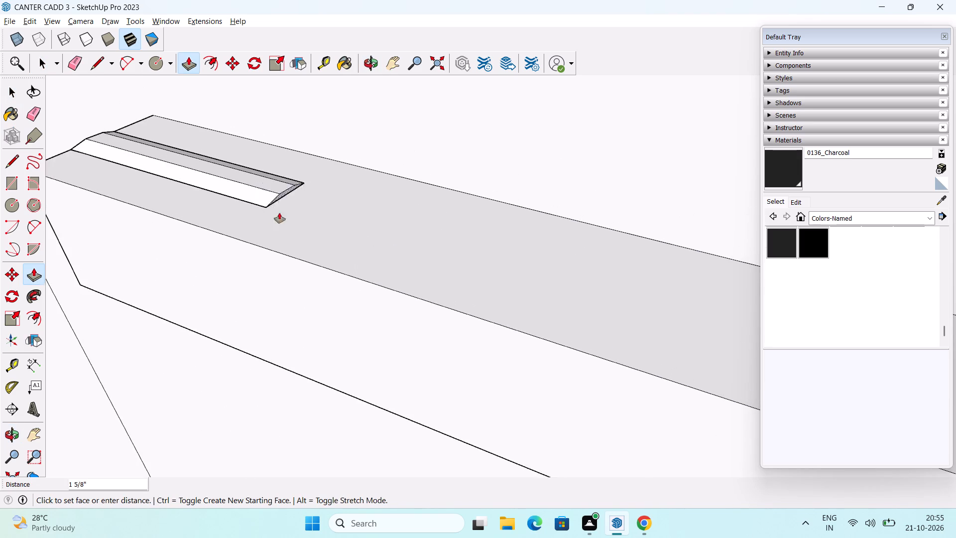
scroll(294, 225, "down", 3)
scroll(598, 313, "down", 4)
middle_click_drag(621, 330, 265, 202, "shift")
scroll(522, 264, "down", 4)
middle_click_drag(620, 320, 195, 179)
middle_click_drag(220, 177, 542, 277)
scroll(582, 217, "down", 10)
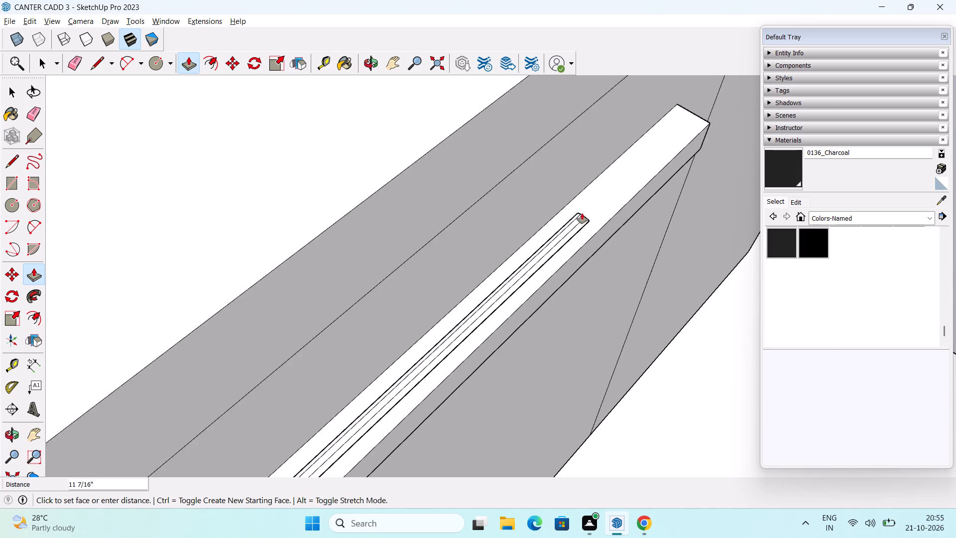
middle_click_drag(583, 210, 530, 275)
scroll(540, 256, "down", 1, "shift")
scroll(619, 206, "up", 6)
left_click(662, 169)
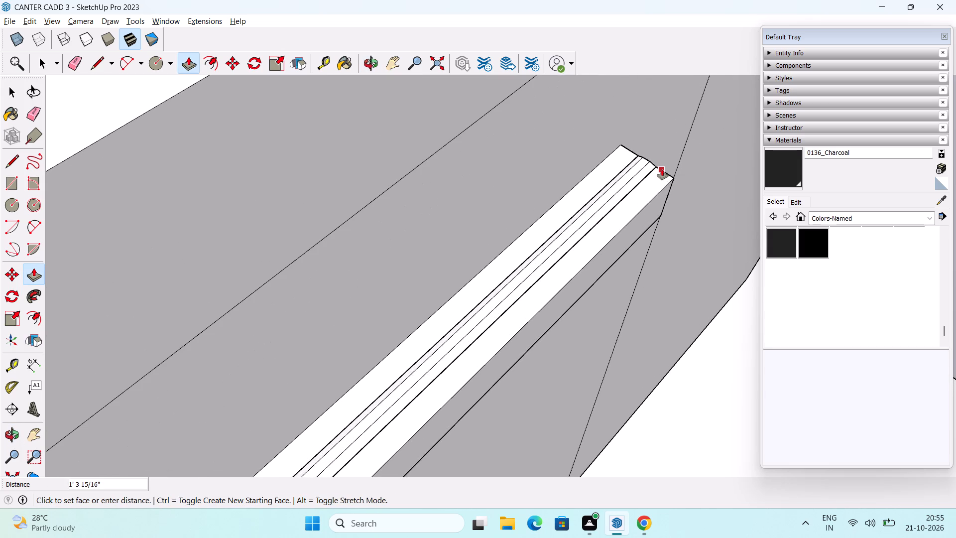
Extrude the circle's sliver protruding below the bar's underside 1' 3 15/16" along the full length of the handle.
scroll(597, 303, "down", 3)
middle_click_drag(542, 387, 602, 173)
middle_click_drag(297, 412, 406, 239)
middle_click_drag(253, 395, 392, 243)
middle_click_drag(174, 384, 342, 263)
middle_click_drag(114, 352, 184, 346)
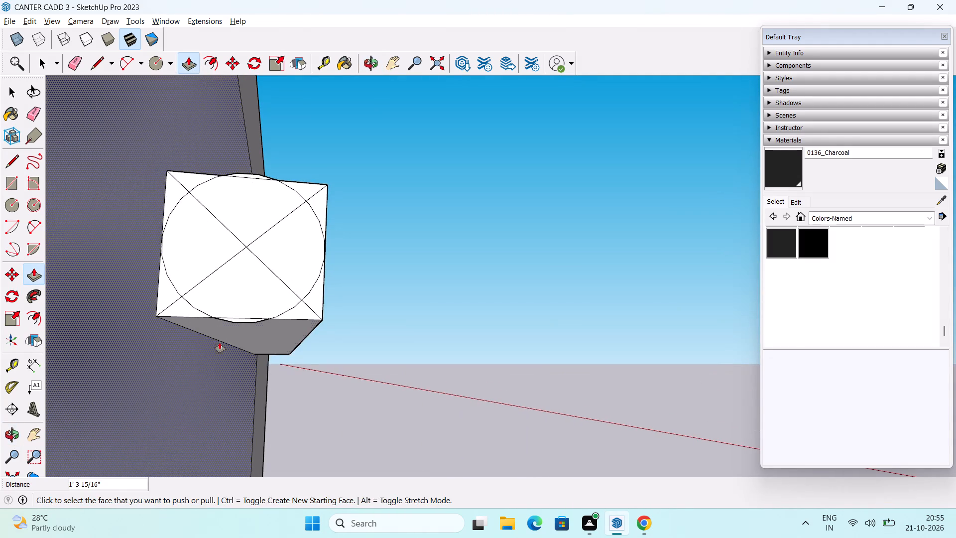
middle_click_drag(277, 339, 7, 331)
middle_click_drag(382, 353, 230, 344, "shift")
middle_click_drag(317, 362, 175, 295)
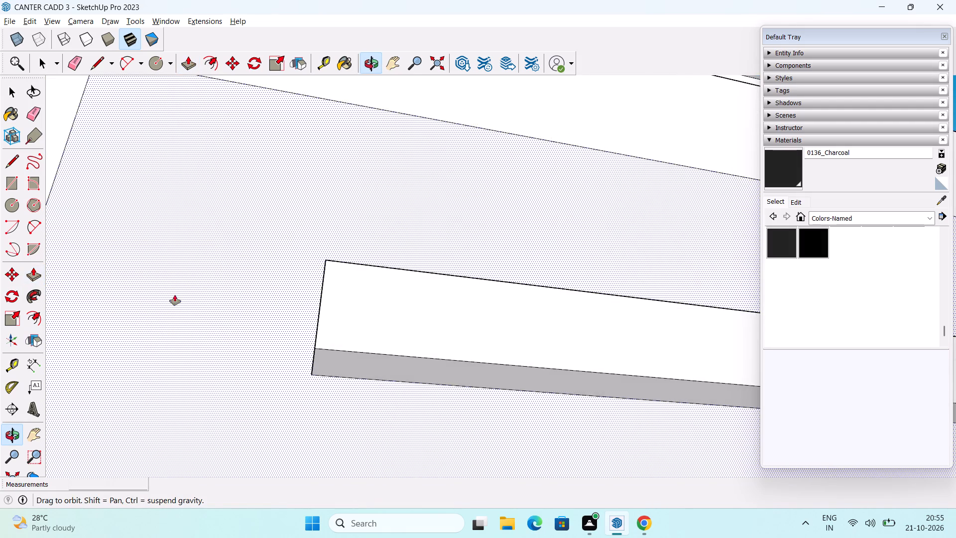
middle_click_drag(391, 401, 238, 403)
scroll(359, 396, "up", 10)
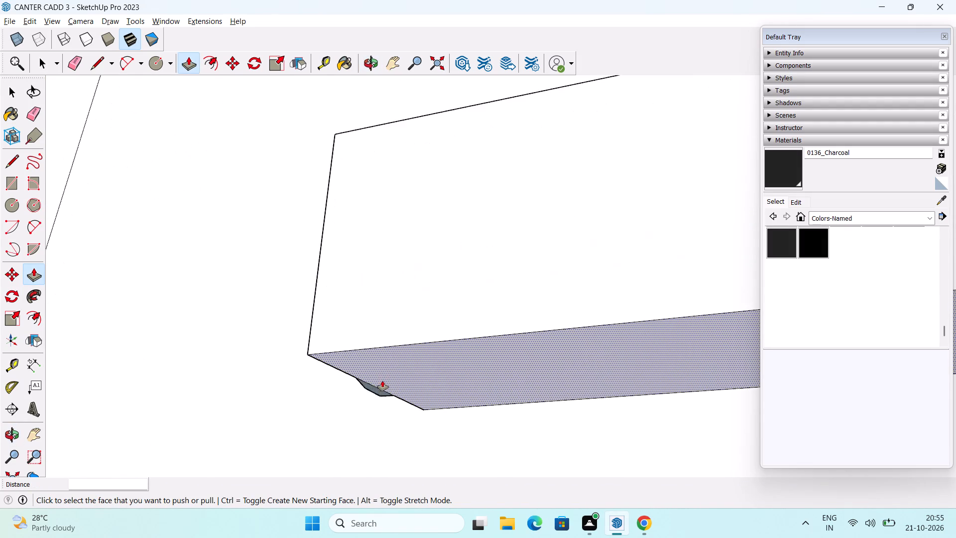
scroll(381, 386, "up", 3)
left_click_drag(371, 389, 377, 392)
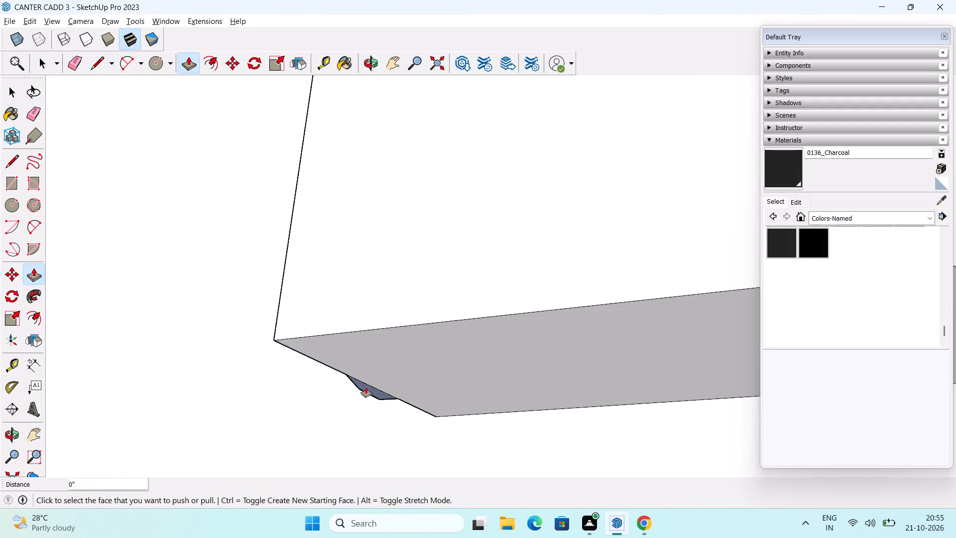
left_click(365, 385)
scroll(464, 385, "down", 11)
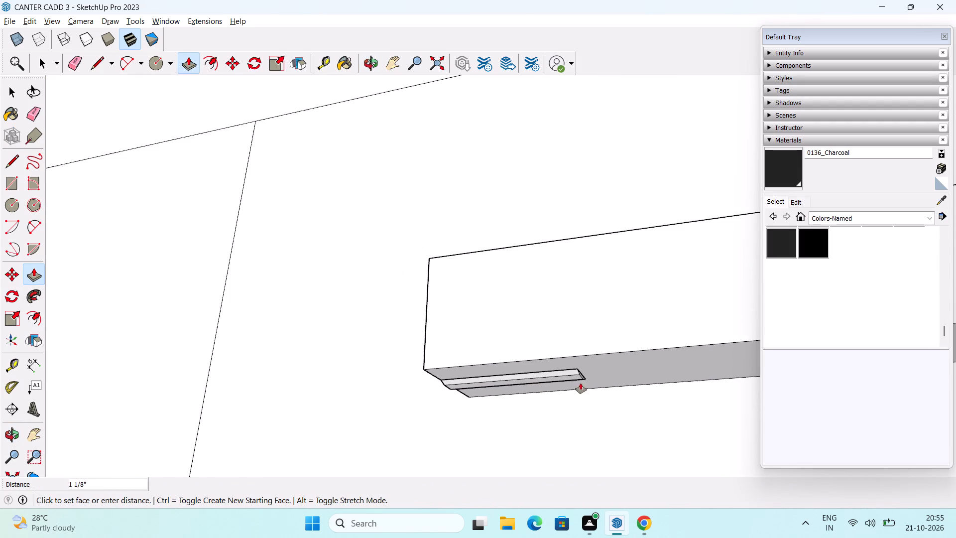
middle_click_drag(581, 383, 182, 379)
scroll(250, 361, "down", 8)
middle_click_drag(288, 366, 460, 453)
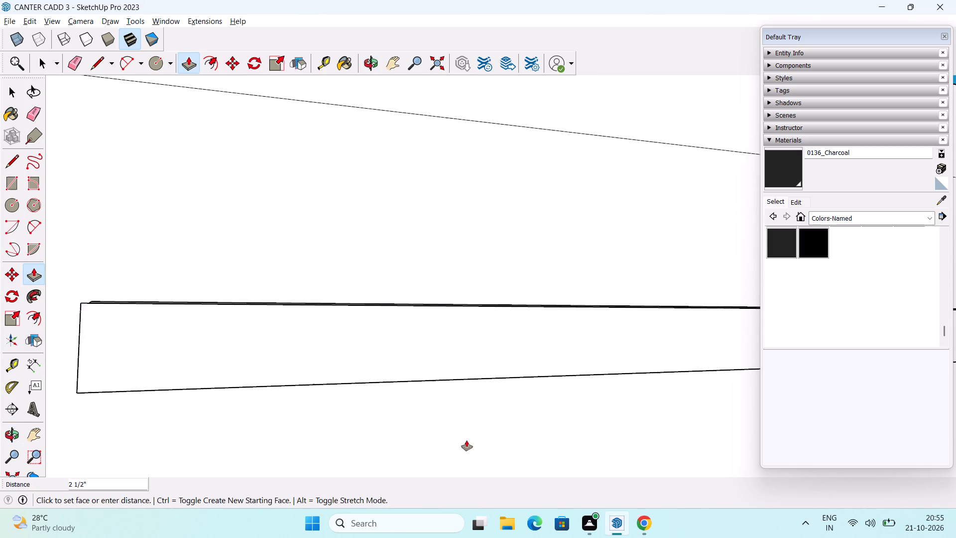
middle_click_drag(477, 414, 166, 440, "shift")
scroll(468, 383, "down", 7)
middle_click_drag(472, 384, 361, 395)
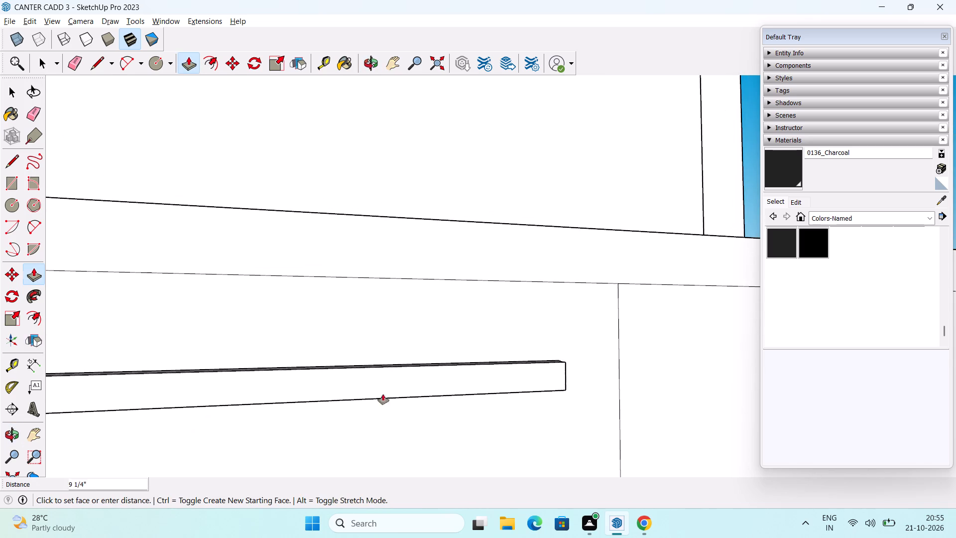
scroll(538, 389, "up", 9)
middle_click_drag(577, 385, 407, 391)
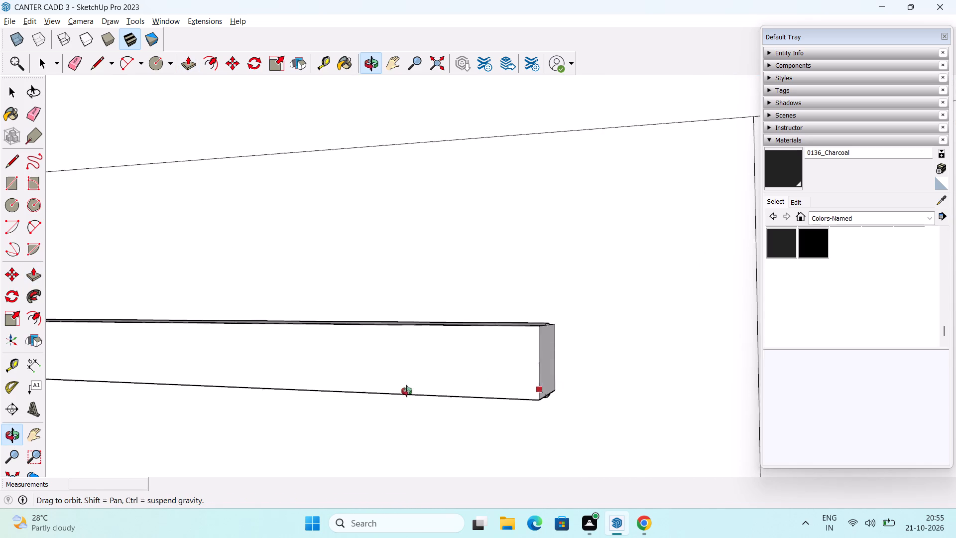
middle_click_drag(407, 391, 405, 392)
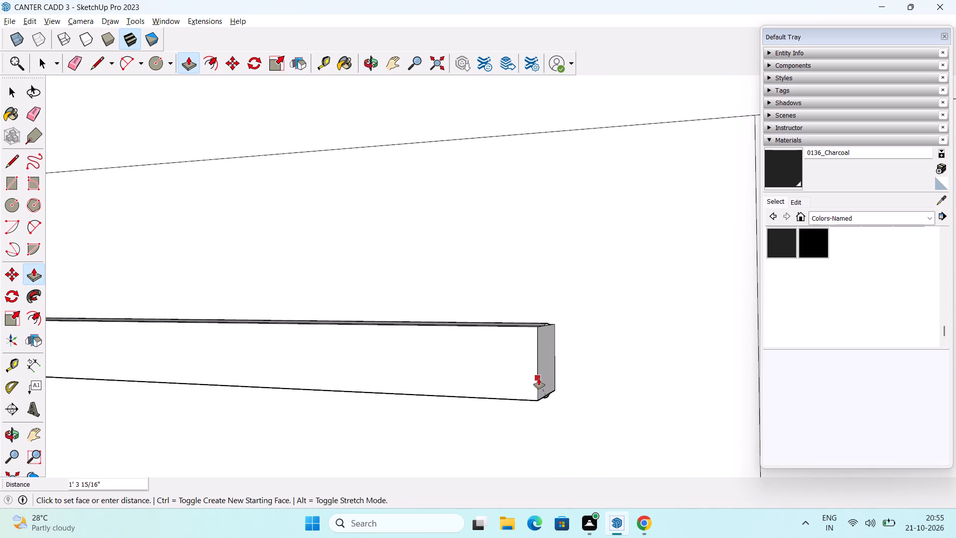
left_click(539, 379)
middle_click_drag(531, 395, 478, 496)
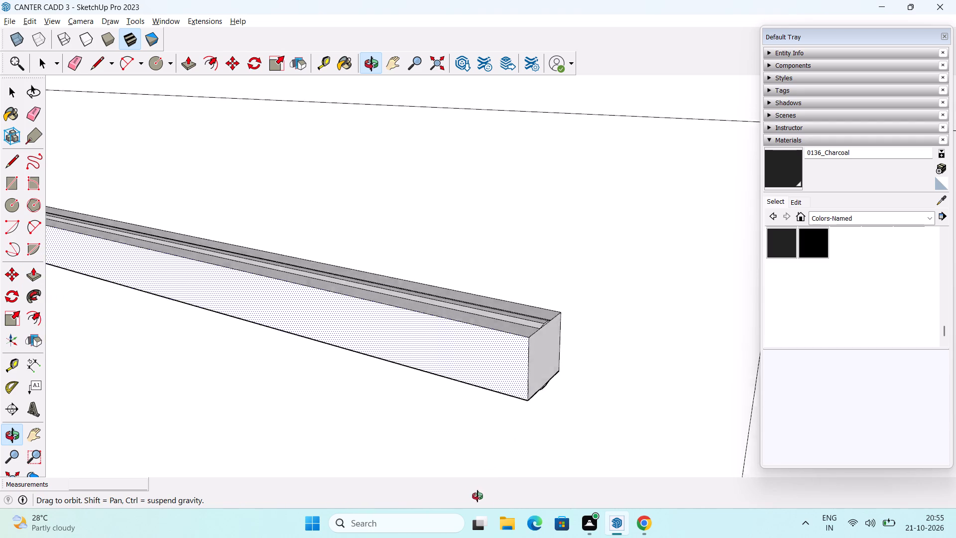
middle_click_drag(478, 496, 494, 395)
Erase the parts of both diagonals that lie inside the circle on the handle's end face.
key("space")
scroll(491, 370, "down", 7)
middle_click_drag(267, 376, 402, 340)
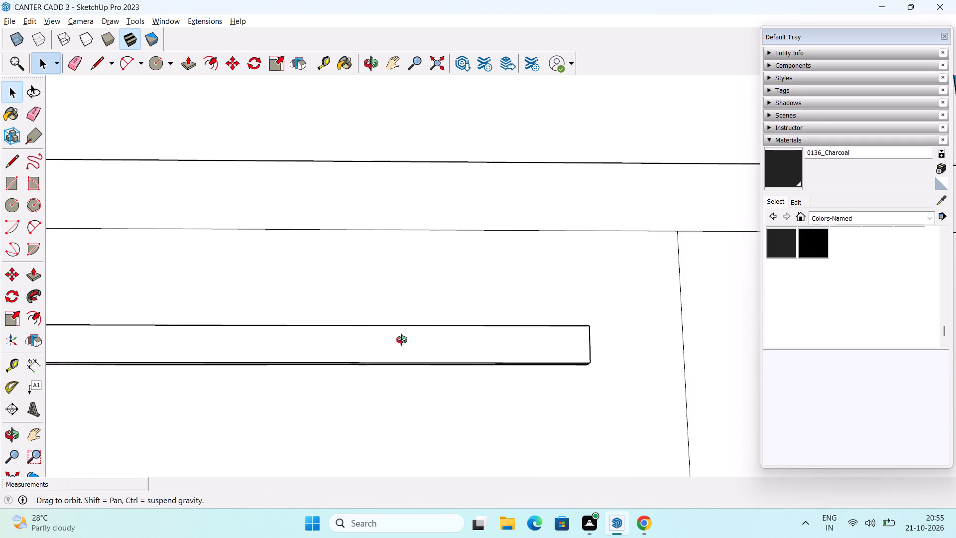
middle_click_drag(402, 340, 473, 377)
scroll(468, 377, "down", 16)
middle_click_drag(297, 403, 333, 392)
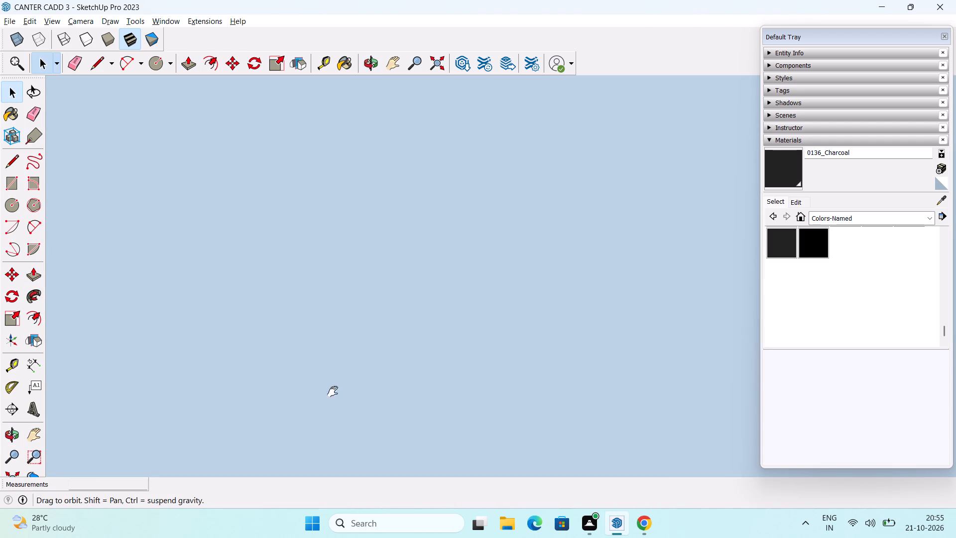
middle_click_drag(333, 392, 344, 390)
left_click(442, 65)
middle_click_drag(414, 354, 409, 359)
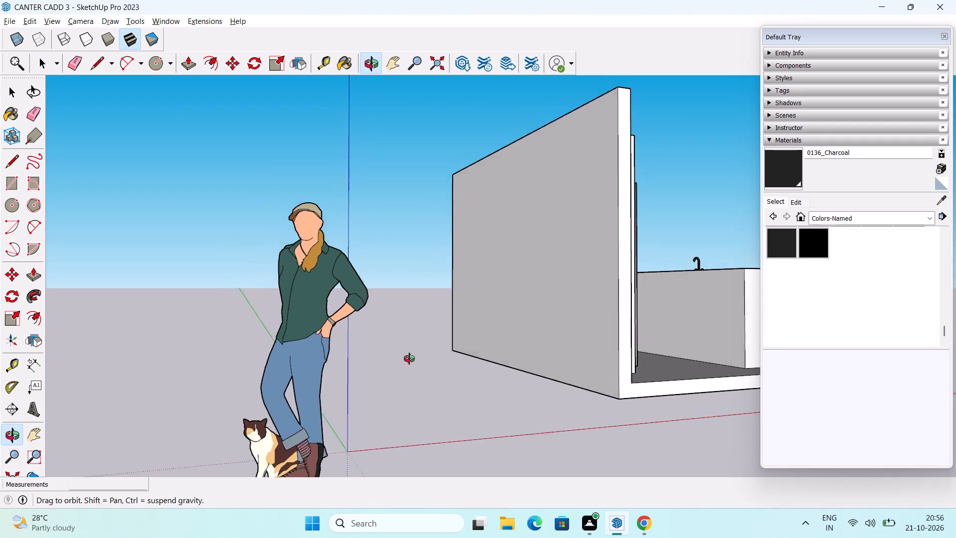
middle_click_drag(409, 359, 205, 368)
middle_click_drag(599, 348, 566, 462)
middle_click_drag(605, 288, 478, 401)
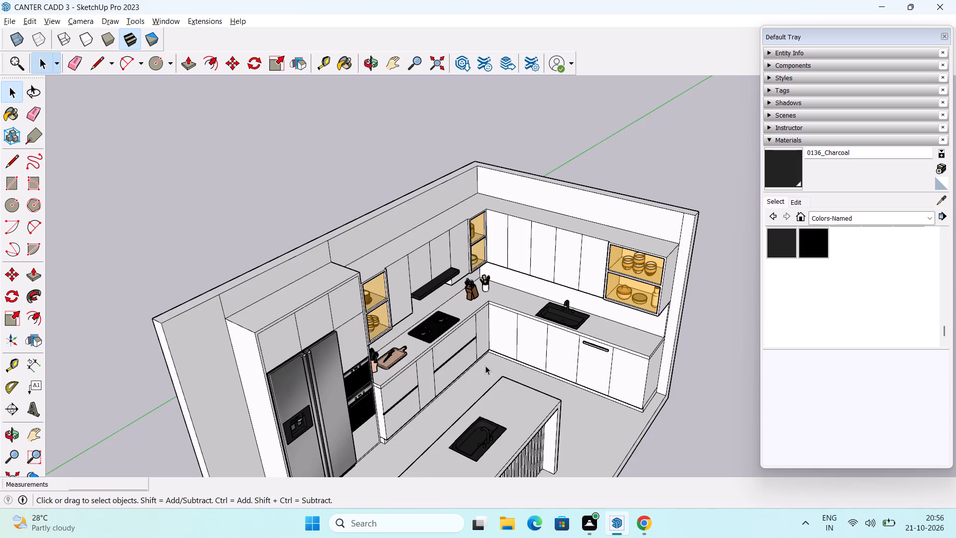
scroll(486, 363, "up", 5)
middle_click_drag(596, 362, 766, 373)
scroll(554, 272, "up", 8)
middle_click_drag(574, 279, 375, 314)
middle_click_drag(424, 340, 547, 346)
scroll(511, 347, "up", 12)
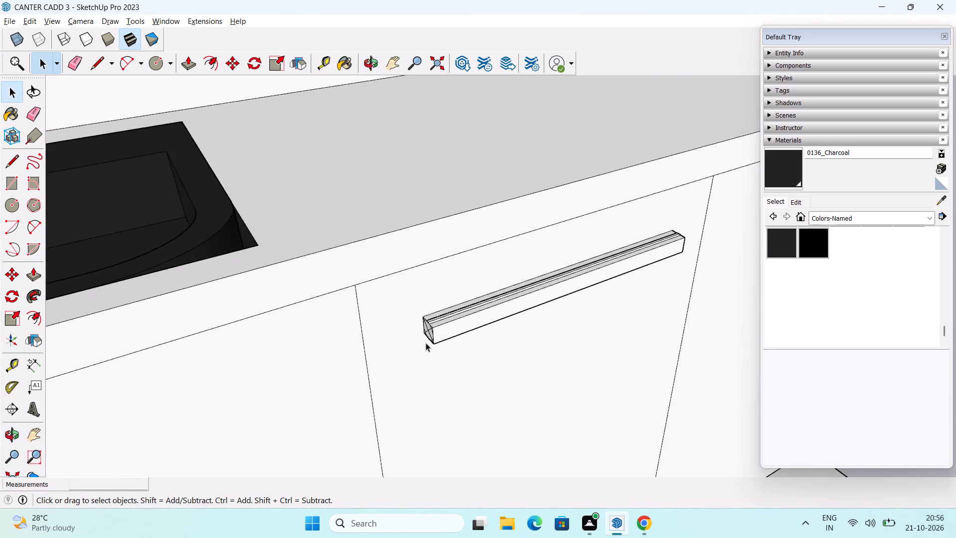
scroll(426, 343, "up", 4)
middle_click_drag(429, 337, 500, 314)
scroll(438, 361, "up", 6)
middle_click_drag(438, 357, 393, 422, "shift")
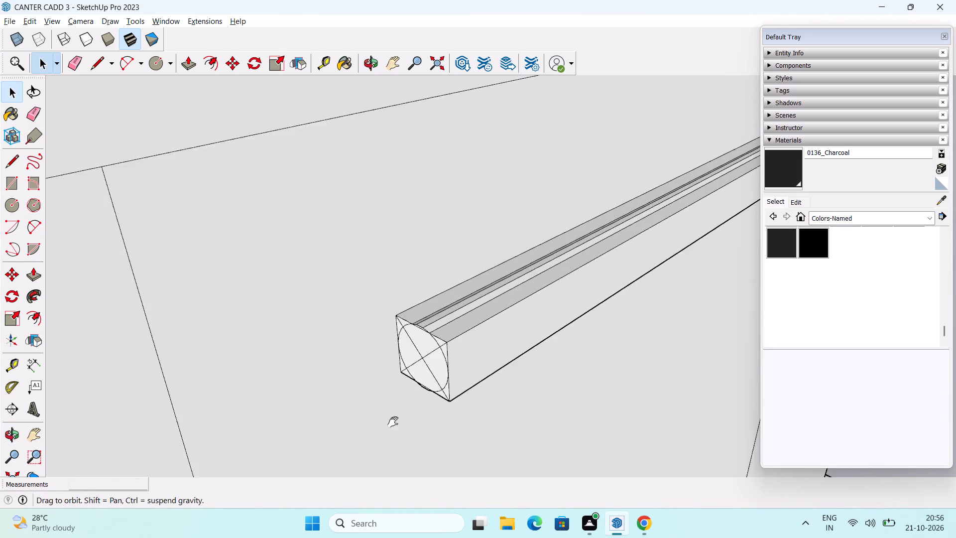
middle_click_drag(393, 422, 390, 422, "shift")
middle_click_drag(379, 411, 445, 396)
scroll(438, 386, "up", 3)
key("e")
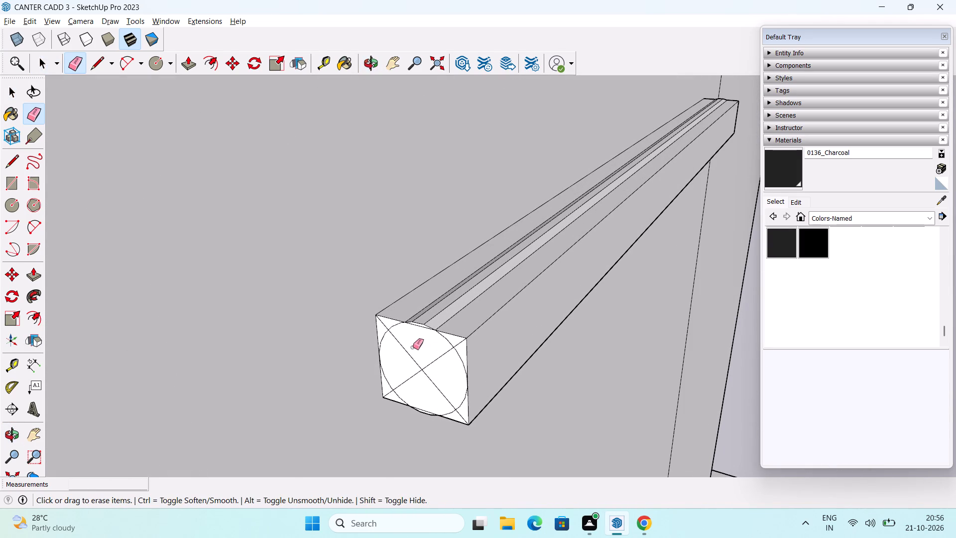
left_click_drag(404, 351, 402, 378)
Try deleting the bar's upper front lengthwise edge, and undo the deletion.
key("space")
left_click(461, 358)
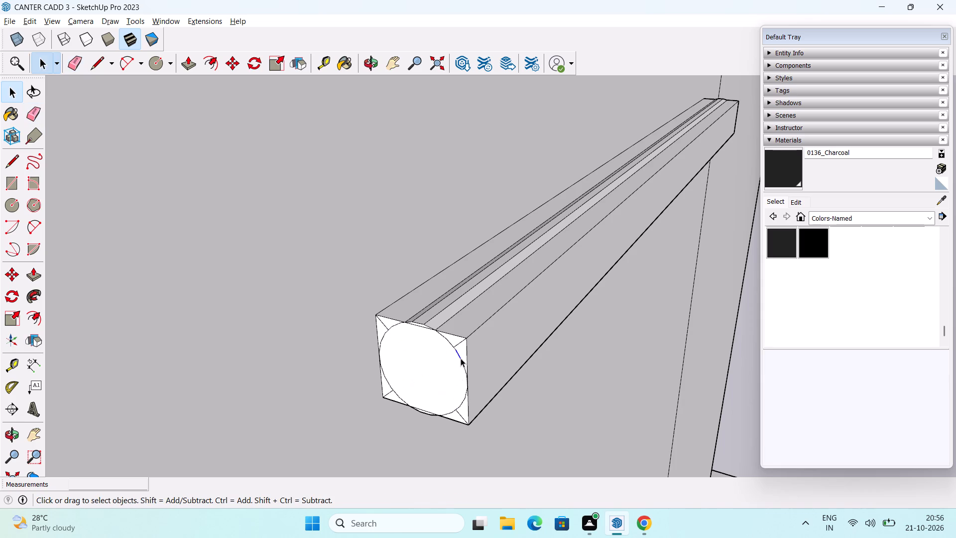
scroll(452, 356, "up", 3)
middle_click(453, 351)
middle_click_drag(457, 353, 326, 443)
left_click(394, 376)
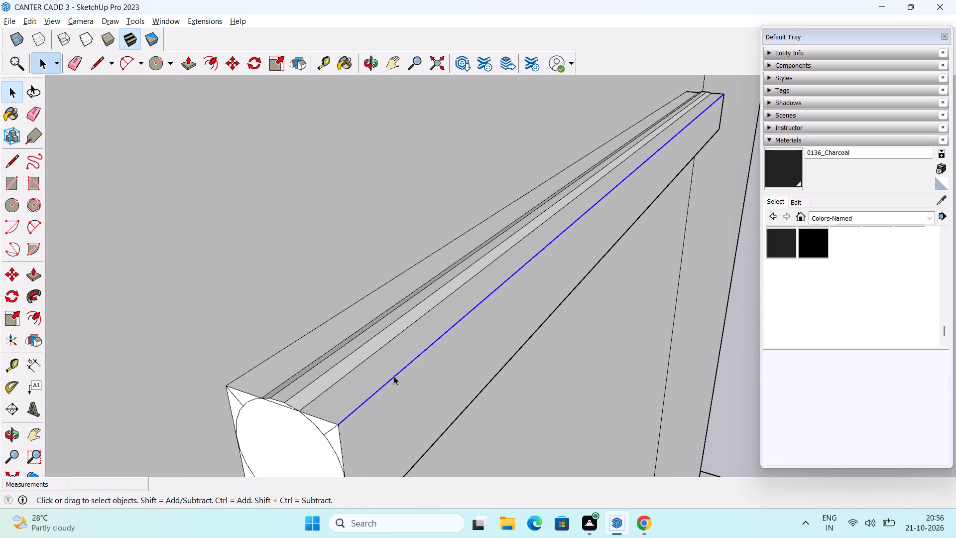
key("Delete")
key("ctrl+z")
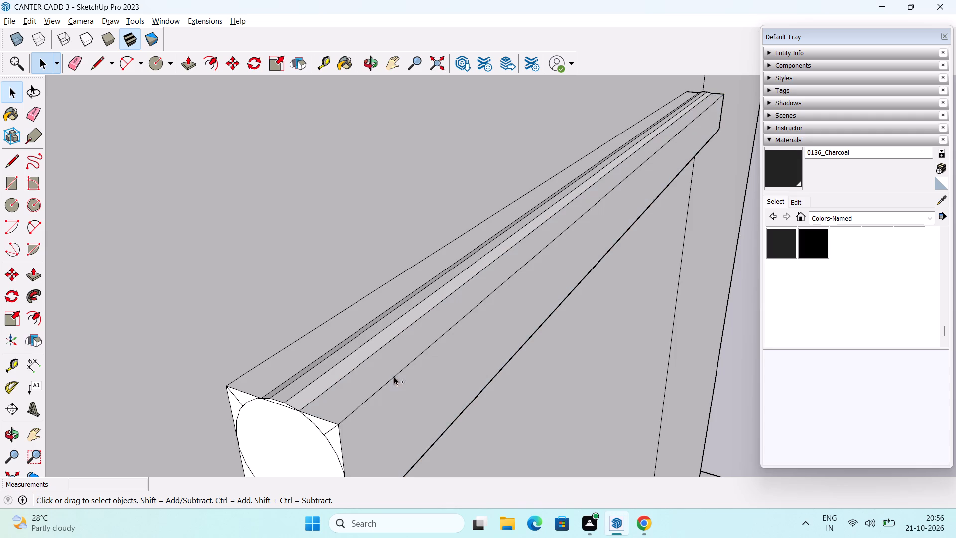
Push the upper front corner piece outside the circle back 1' 3 15/16" along the full length of the handle.
scroll(358, 419, "up", 3)
middle_click_drag(297, 439, 309, 435)
key("p")
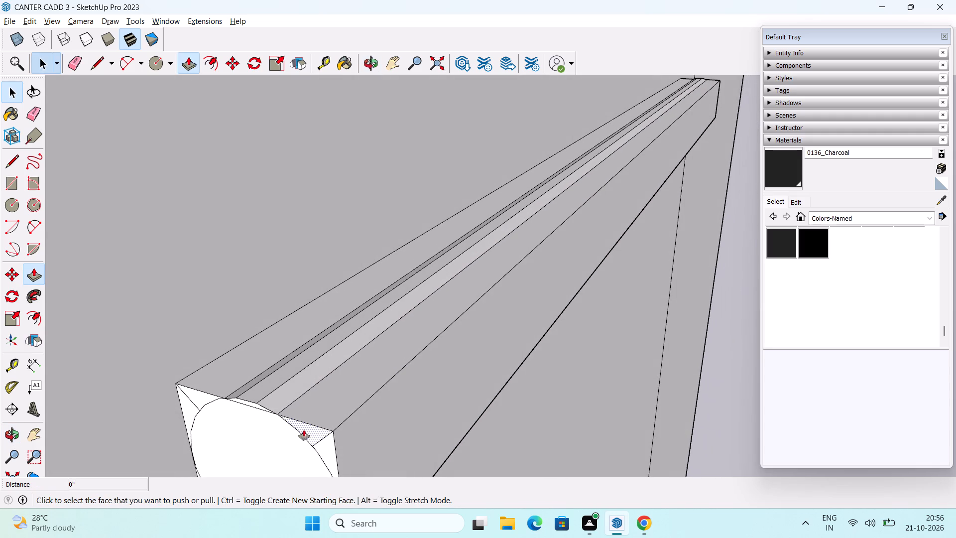
left_click(320, 427)
key("Escape")
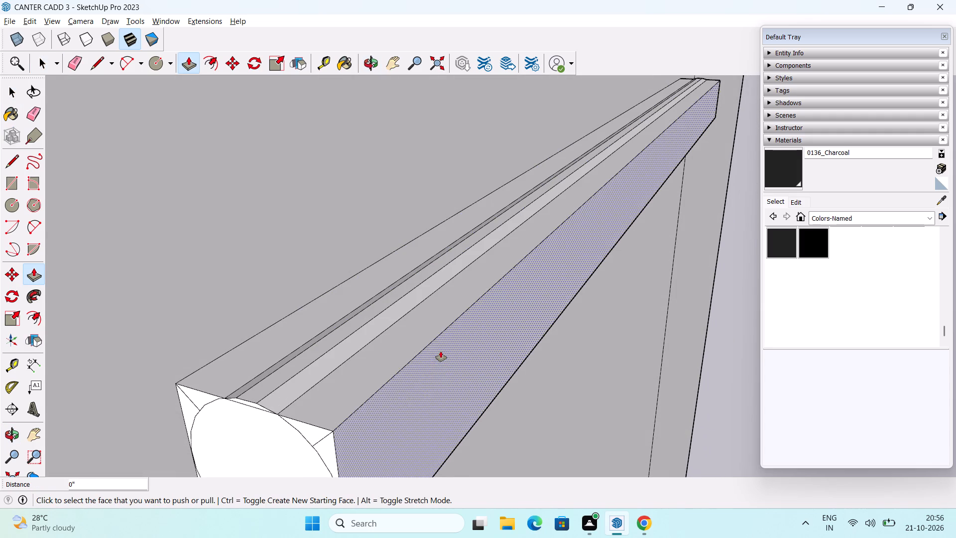
left_click(317, 429)
scroll(443, 354, "down", 3)
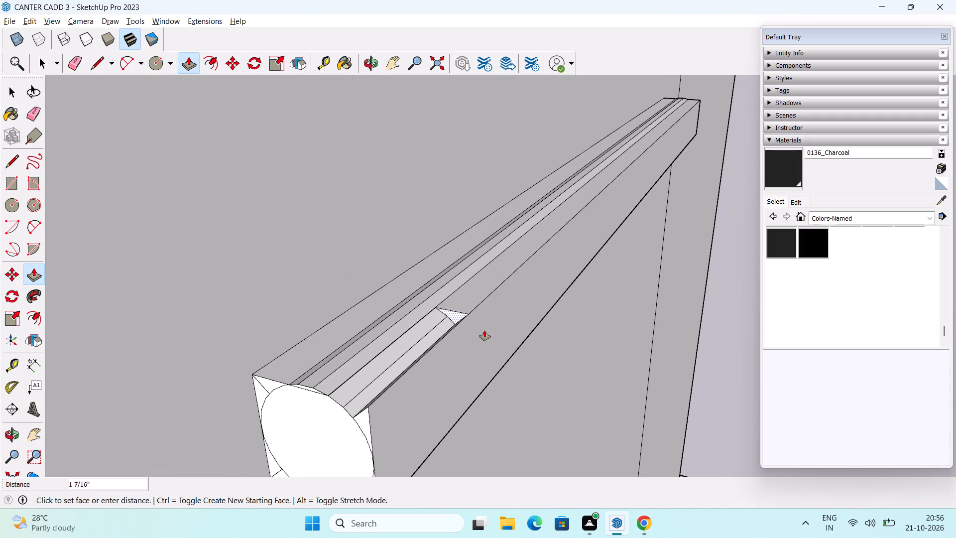
middle_click_drag(488, 325, 279, 466)
scroll(545, 278, "down", 3)
middle_click_drag(554, 271, 320, 437)
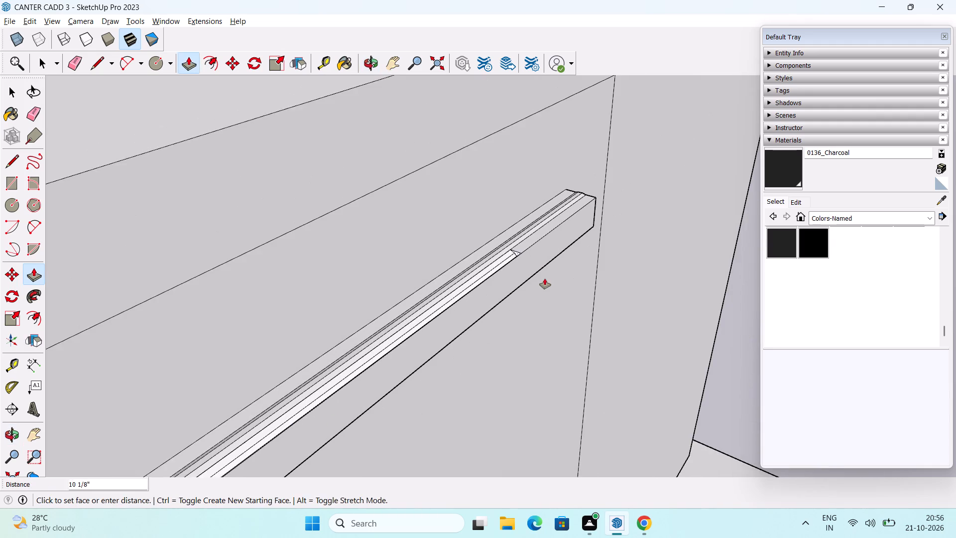
middle_click_drag(545, 278, 493, 336)
scroll(572, 227, "up", 3)
left_click(619, 204)
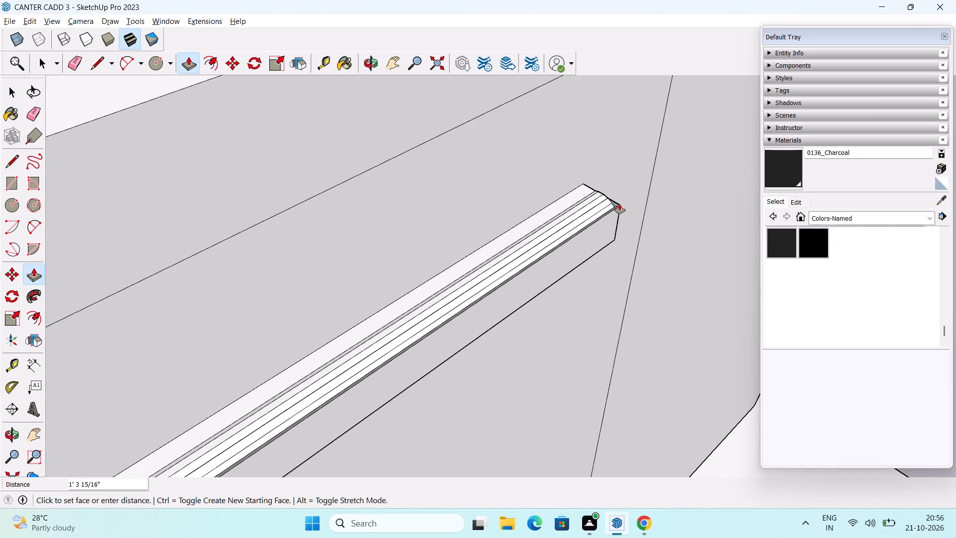
Push the front side piece between the circle and the bar's outer face back 1' 3 15/16" to the far end.
scroll(553, 350, "down", 2)
middle_click_drag(467, 396, 621, 218)
scroll(531, 309, "down", 3)
middle_click_drag(308, 397, 424, 248)
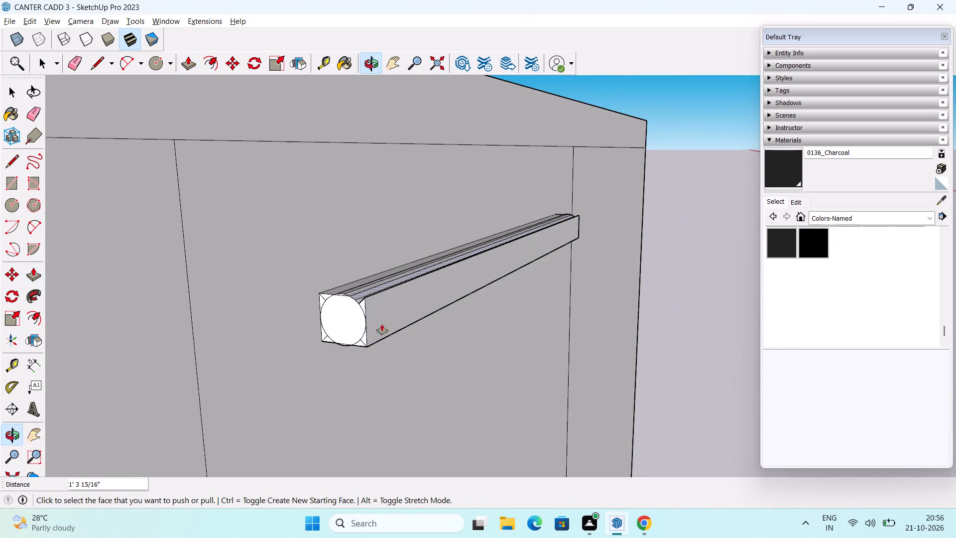
scroll(382, 324, "up", 9)
left_click(342, 274)
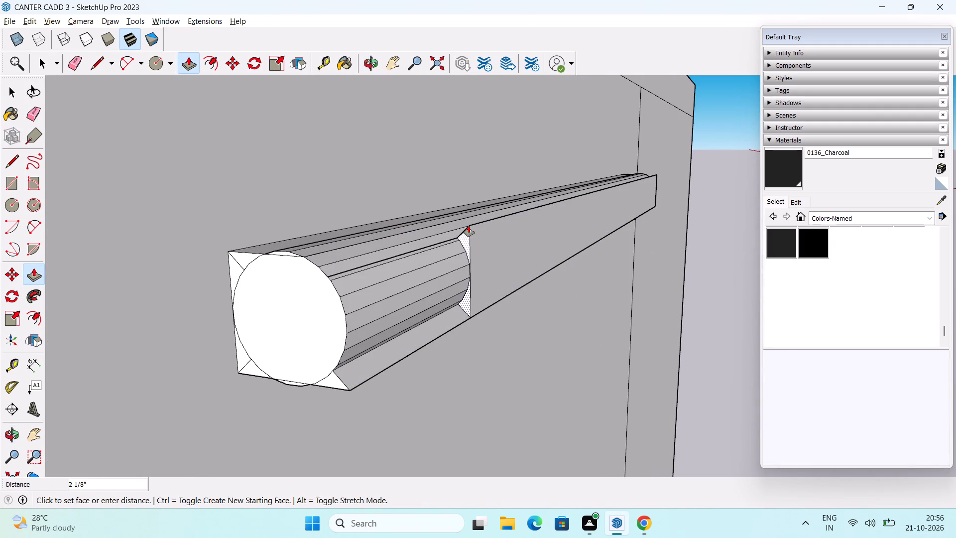
scroll(477, 221, "down", 3)
middle_click_drag(484, 218, 233, 344)
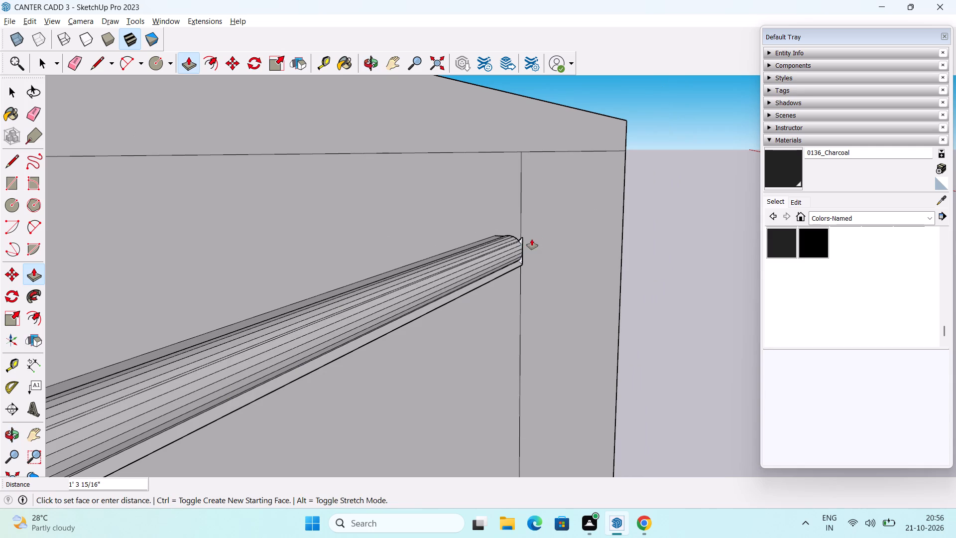
left_click(522, 241)
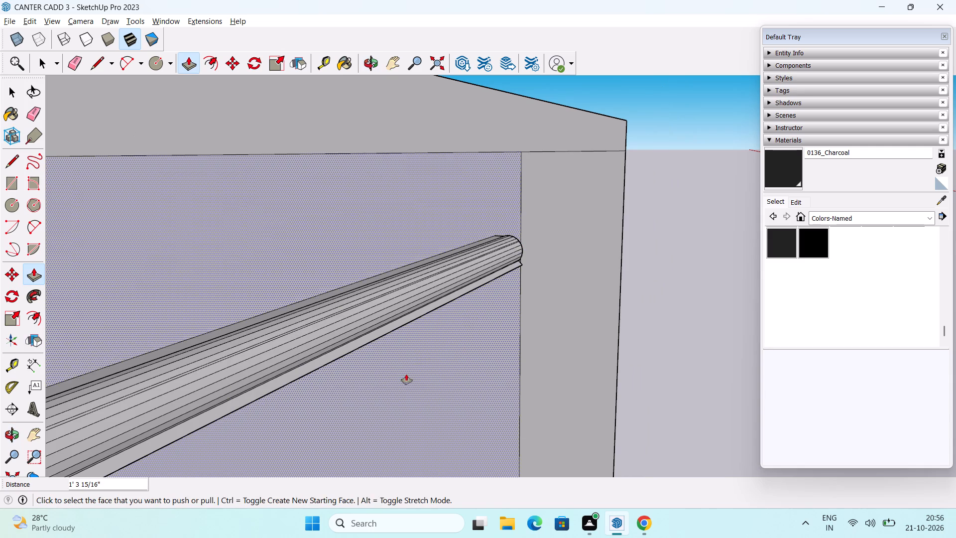
Push the remaining lower front corner piece back 1' 3 15/16" to the handle's far end.
middle_click_drag(406, 374, 508, 278, "shift")
middle_click_drag(278, 344, 323, 335)
scroll(264, 302, "up", 2)
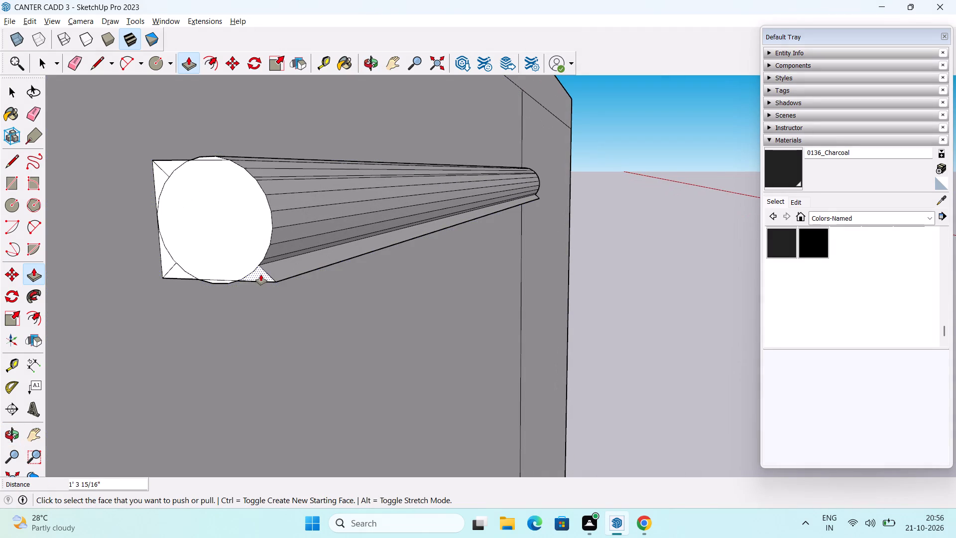
left_click(261, 274)
middle_click_drag(428, 241, 251, 296)
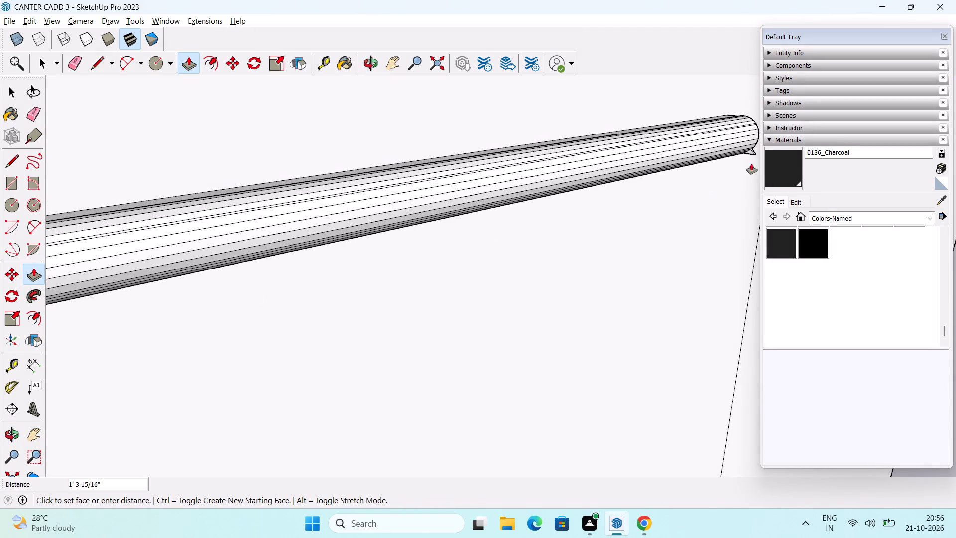
left_click(754, 118)
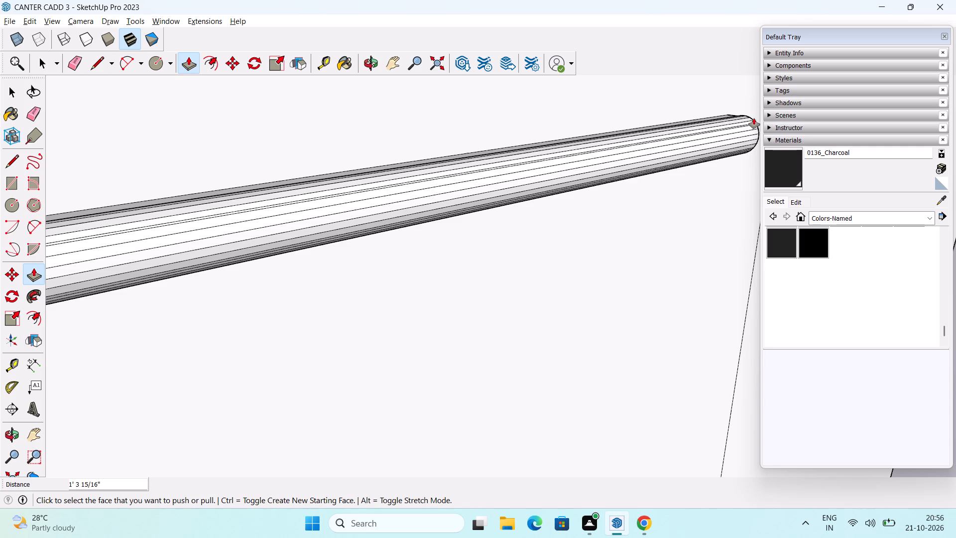
Erase the two diagonal lines in the upper and lower rear corners of the handle's near end face.
scroll(677, 206, "down", 7)
middle_click_drag(382, 309, 482, 304)
scroll(404, 276, "up", 4)
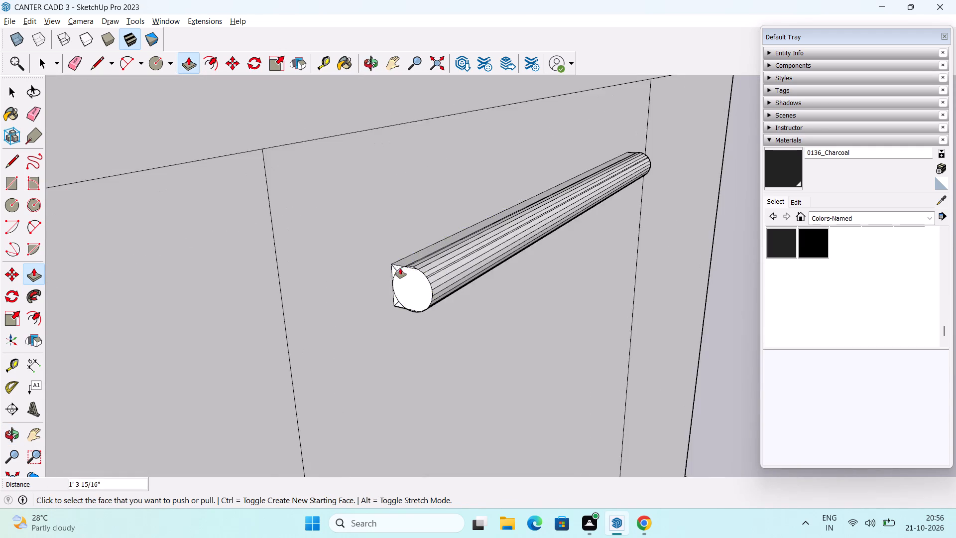
scroll(400, 268, "up", 12)
key("space")
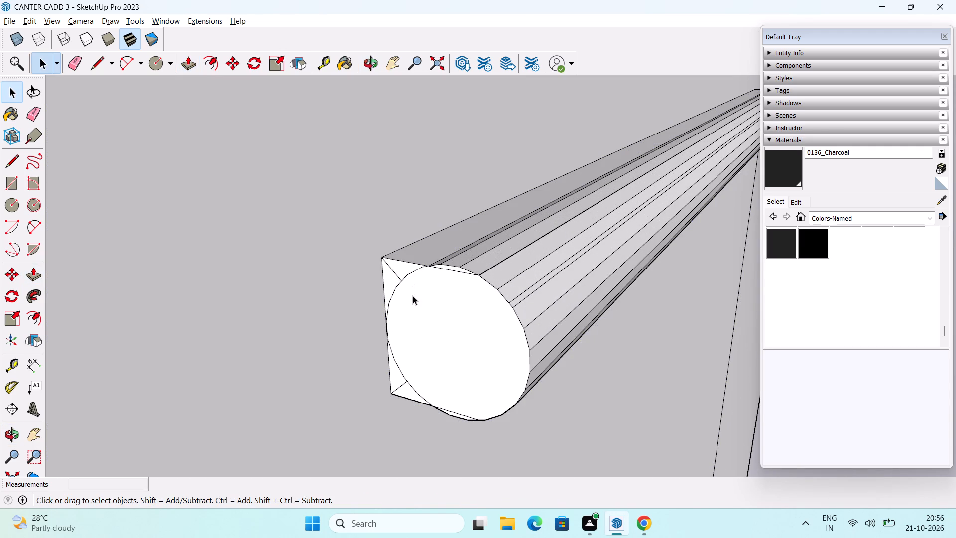
key("e")
left_click(394, 272)
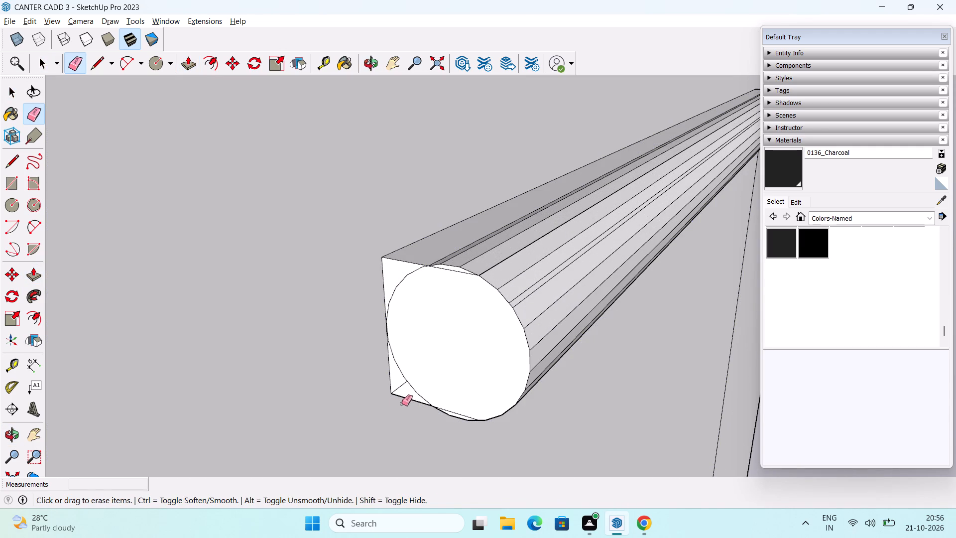
left_click(401, 386)
key("space")
Erase the leftover straight edge segments crossing the top and bottom of the circle on the handle's end face.
middle_click_drag(410, 366, 399, 378)
scroll(488, 412, "up", 3)
middle_click_drag(458, 338, 491, 305)
scroll(429, 275, "up", 1)
key("e")
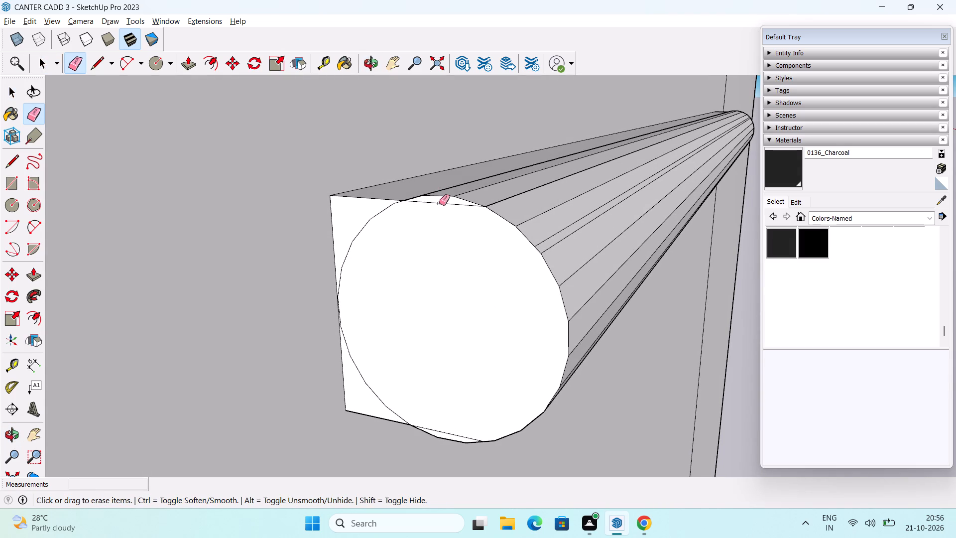
left_click(439, 203)
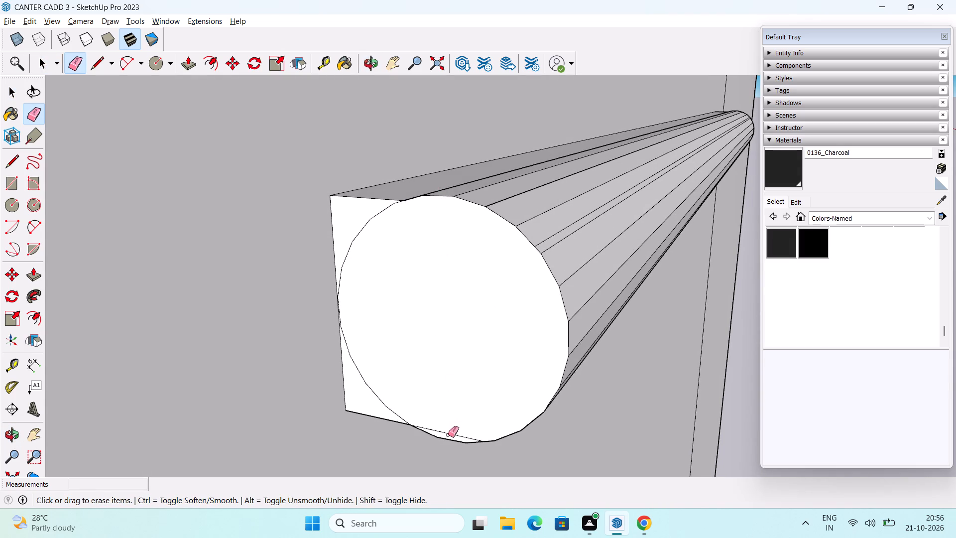
left_click(458, 435)
Push the remaining rear corner piece outside the circle back 1' 3 15/16" to the handle's far end.
scroll(458, 423, "down", 2)
middle_click_drag(453, 405, 438, 454)
key("space")
scroll(445, 327, "down", 3)
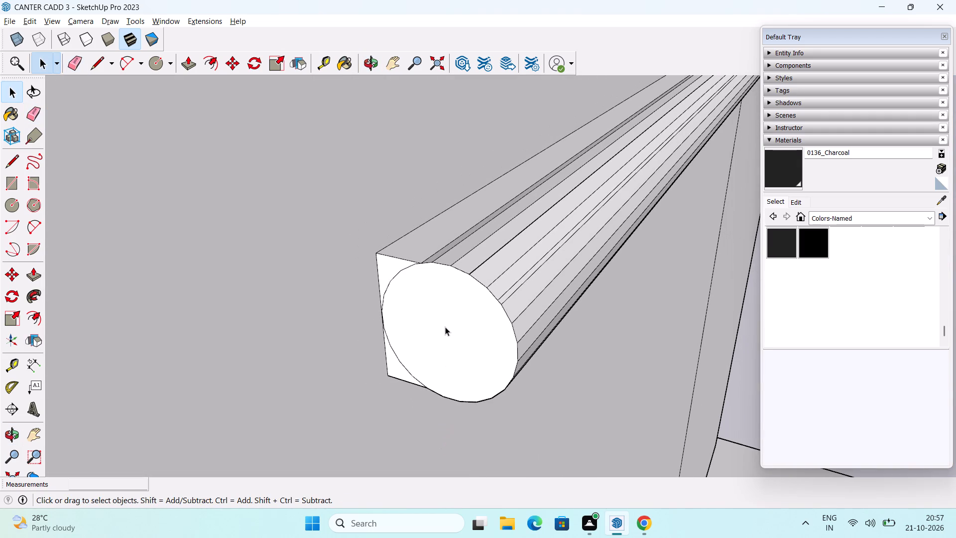
middle_click_drag(445, 327, 299, 423)
key("p")
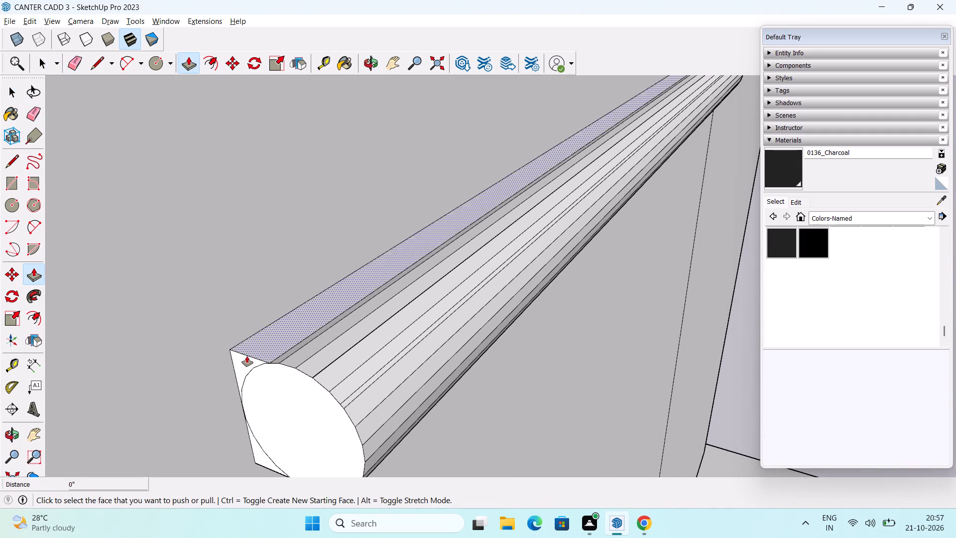
left_click(243, 361)
scroll(343, 269, "down", 2)
middle_click_drag(363, 257, 499, 171)
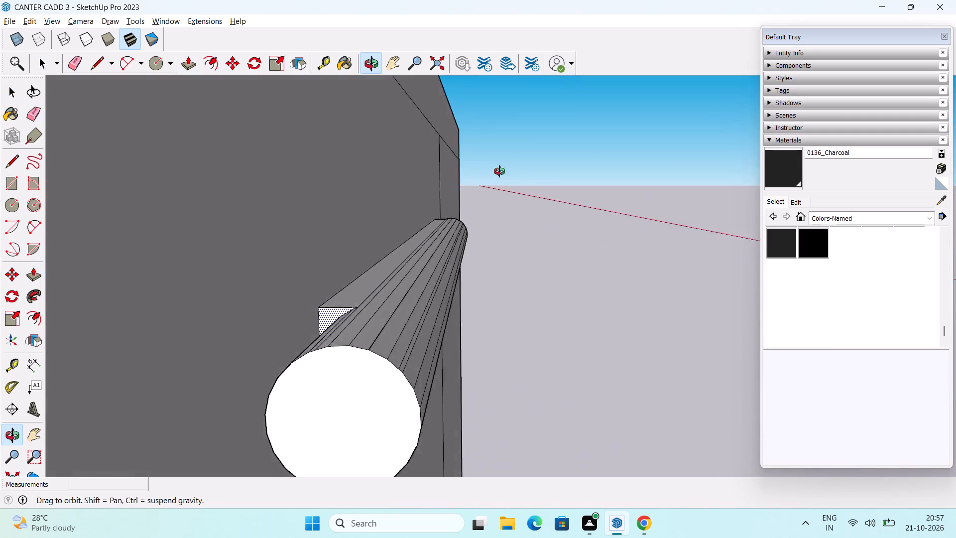
middle_click_drag(499, 171, 567, 167)
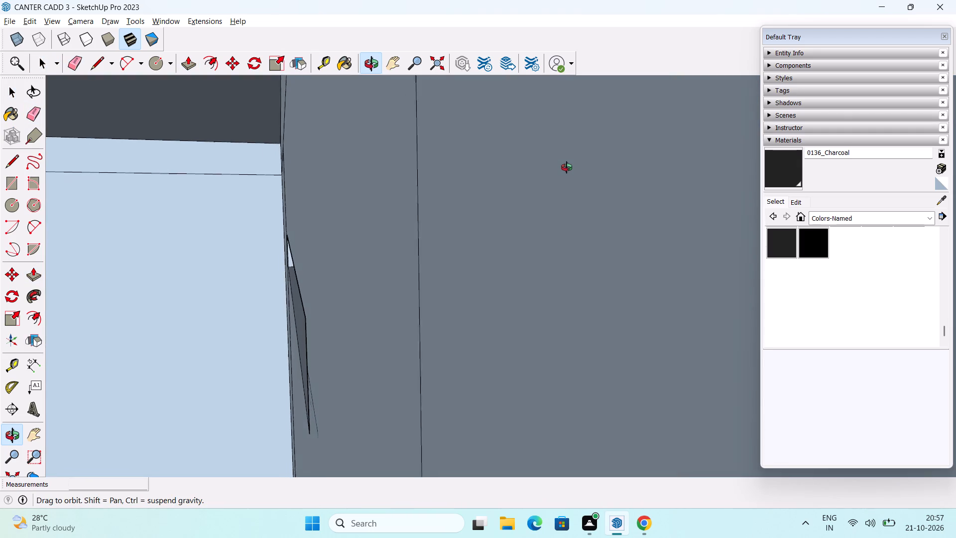
middle_click_drag(567, 167, 367, 249)
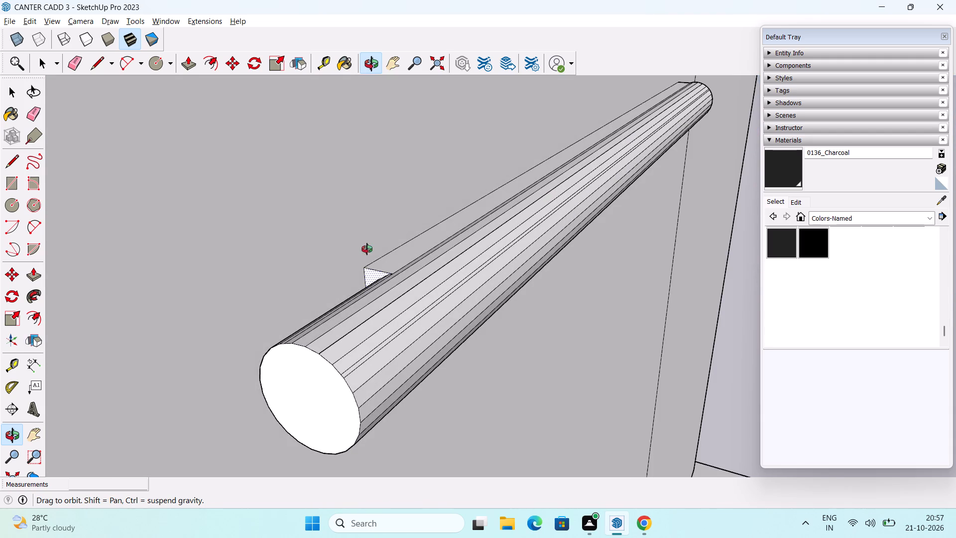
middle_click_drag(367, 249, 366, 250)
scroll(371, 244, "down", 5)
middle_click_drag(456, 204, 153, 352)
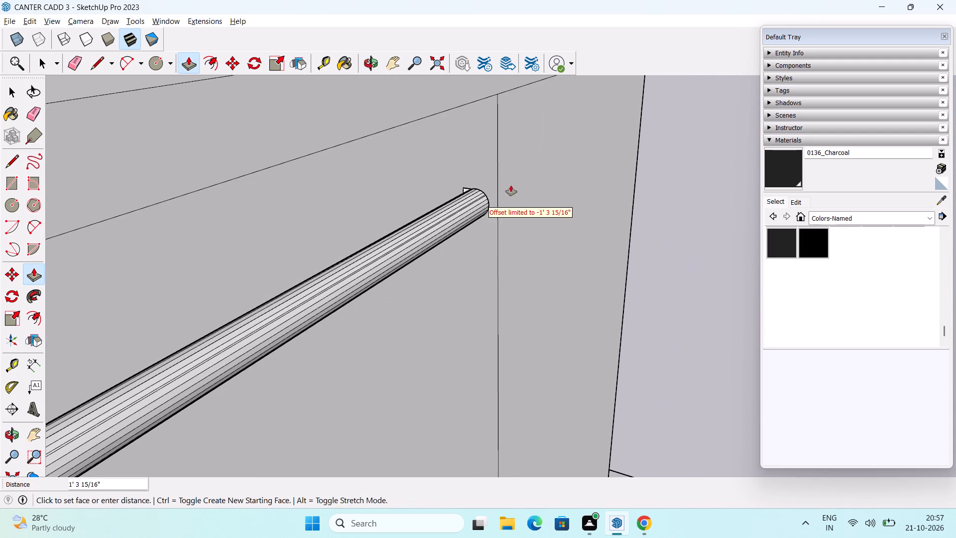
left_click(475, 192)
Select the handle's round end face with its surrounding edges and examine its entity properties.
scroll(429, 257, "down", 3)
middle_click_drag(318, 305, 369, 246)
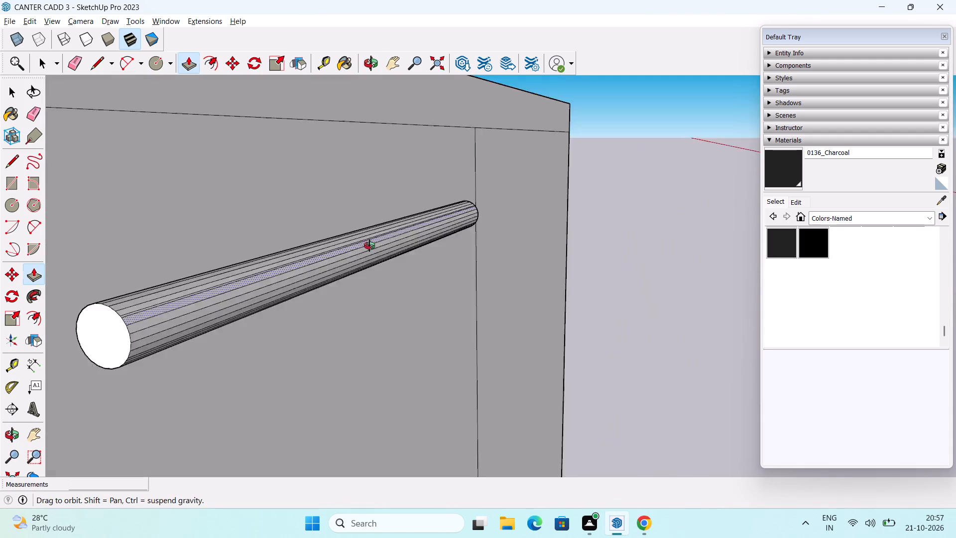
middle_click_drag(369, 246, 460, 235)
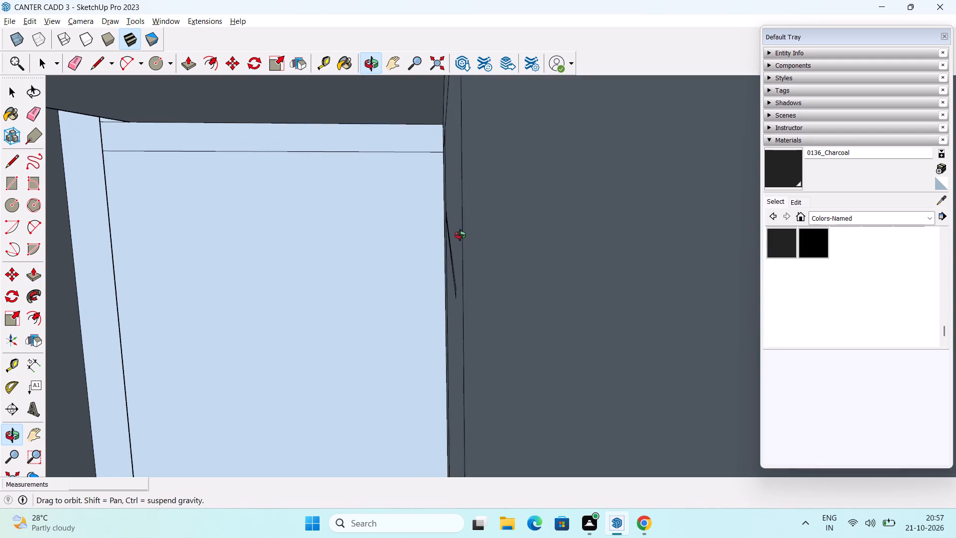
middle_click_drag(460, 235, 442, 272)
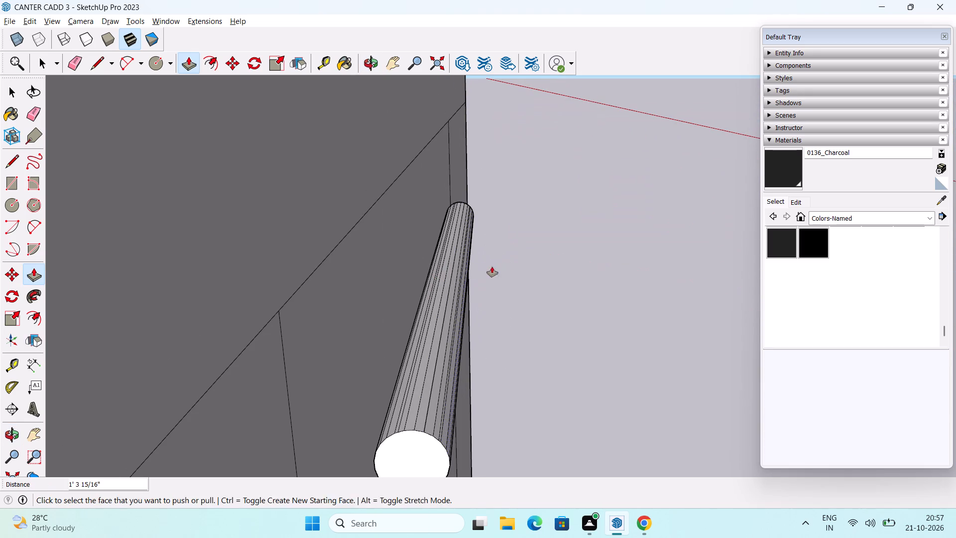
key("space")
middle_click_drag(490, 327, 501, 226)
scroll(350, 362, "up", 3)
middle_click_drag(409, 376, 354, 254)
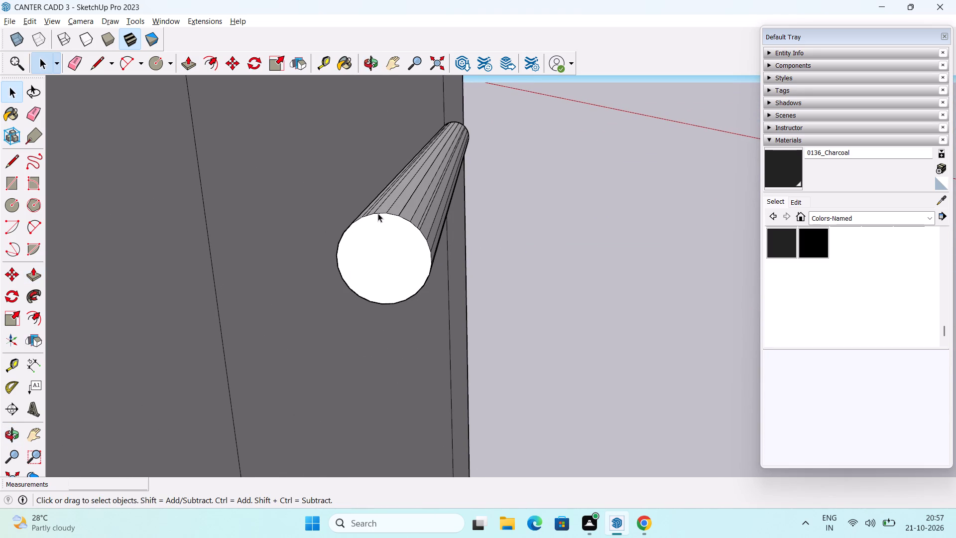
left_click(378, 213)
scroll(378, 213, "up", 3)
left_click_drag(301, 207, 343, 211)
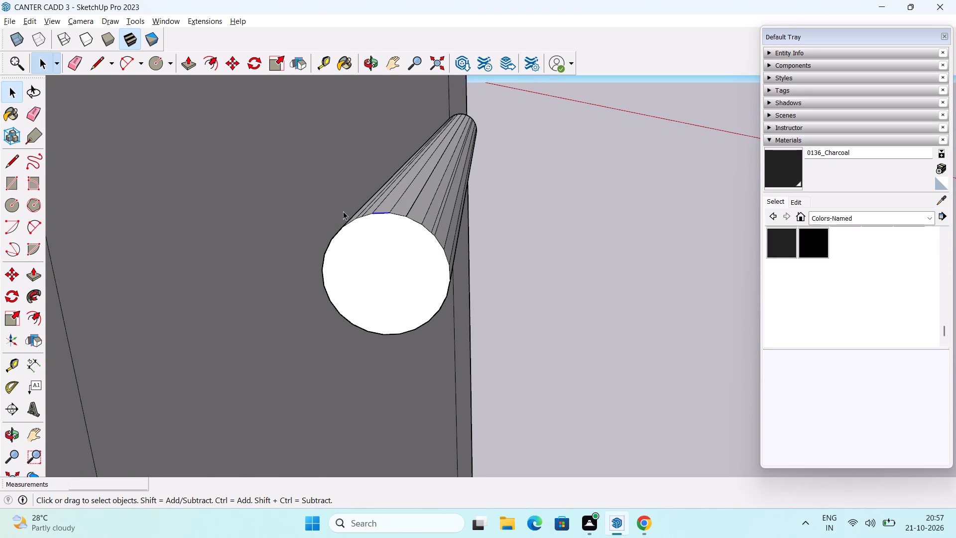
left_click_drag(343, 211, 454, 357)
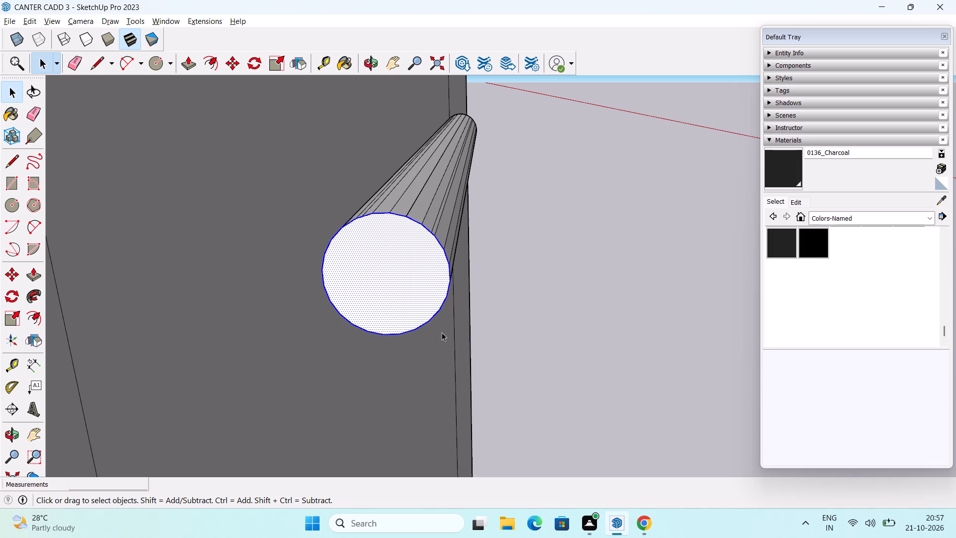
scroll(804, 115, "up", 3)
left_click(863, 54)
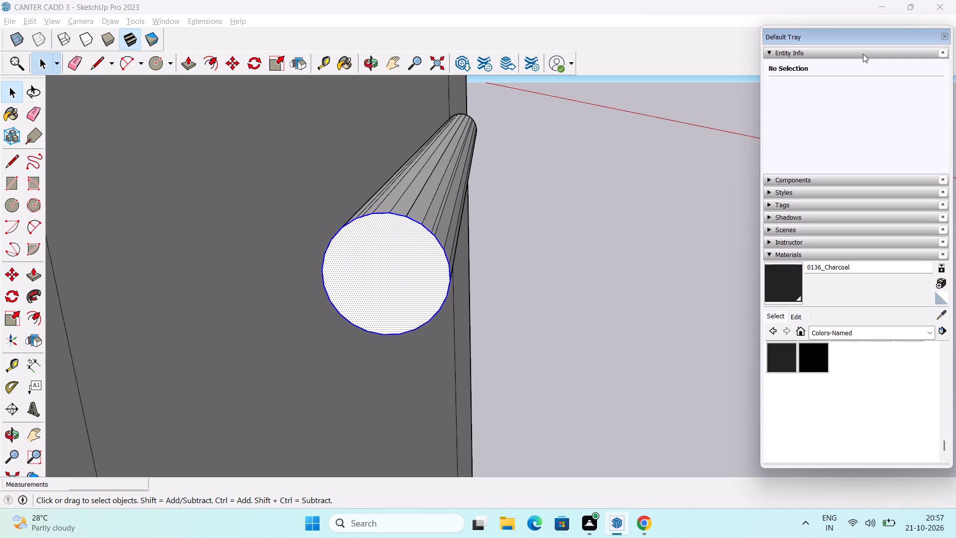
scroll(846, 124, "up", 5)
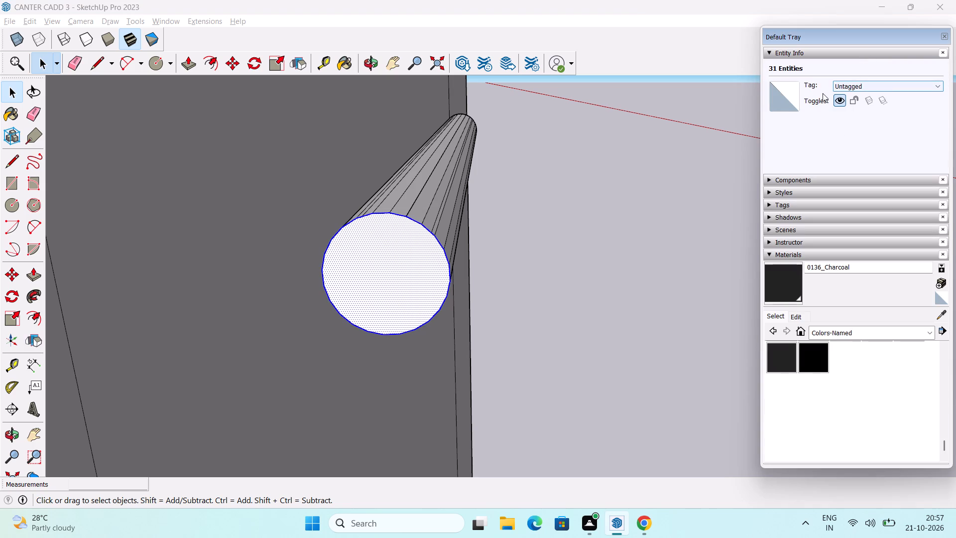
scroll(823, 93, "up", 3)
scroll(468, 251, "up", 2)
scroll(383, 217, "down", 7)
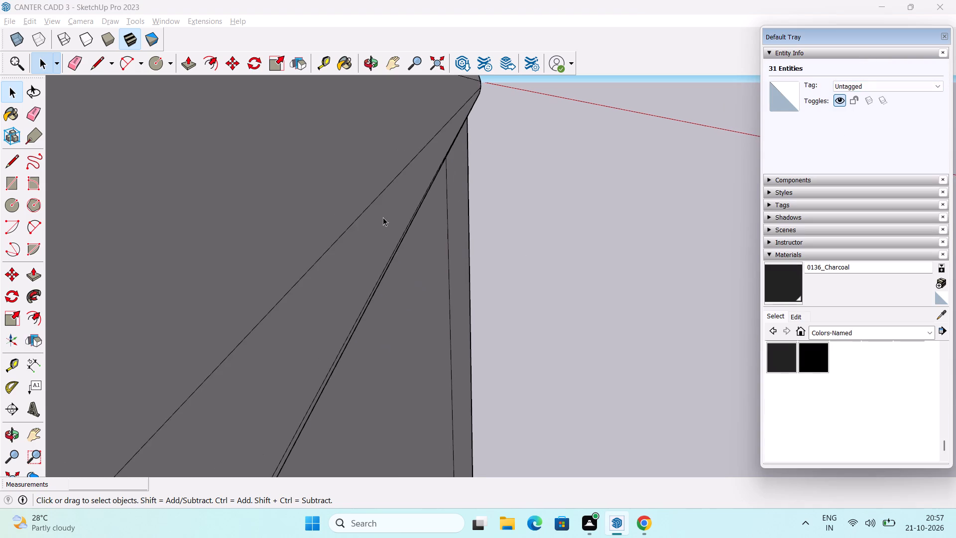
scroll(383, 217, "down", 16)
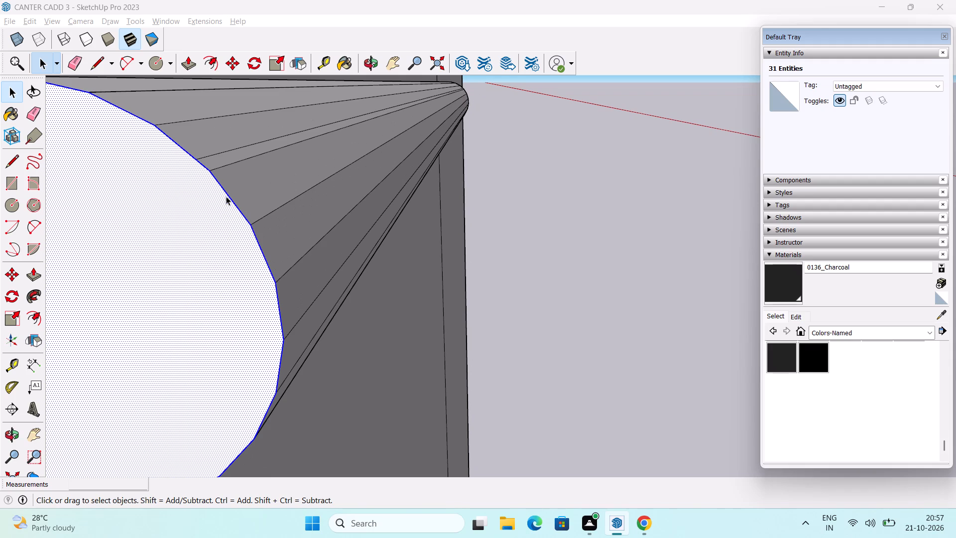
Examine the entity properties of a single edge segment on the round end's outline.
left_click(227, 196)
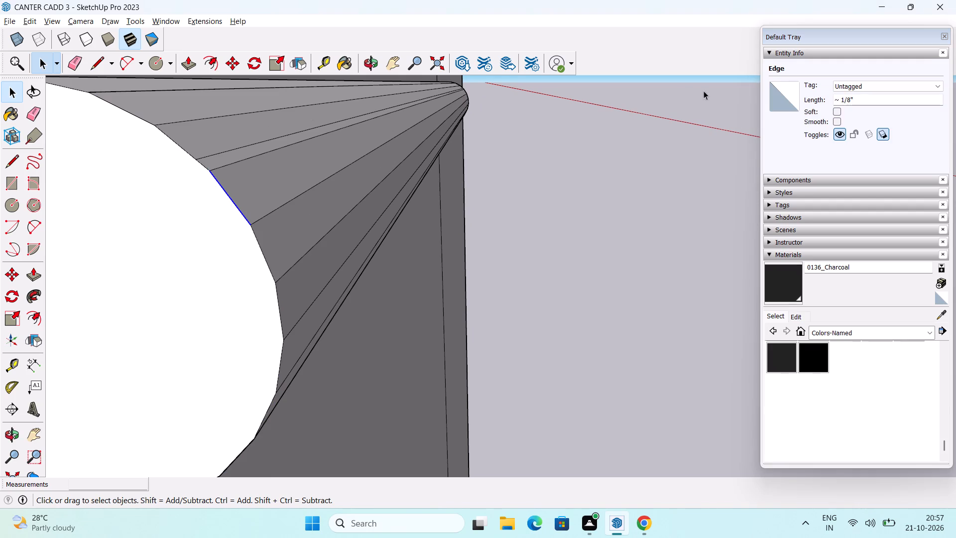
scroll(831, 129, "up", 1)
Reselect the whole round end face with its edges and check its tag options and properties.
scroll(290, 205, "down", 7)
middle_click_drag(287, 210, 327, 178)
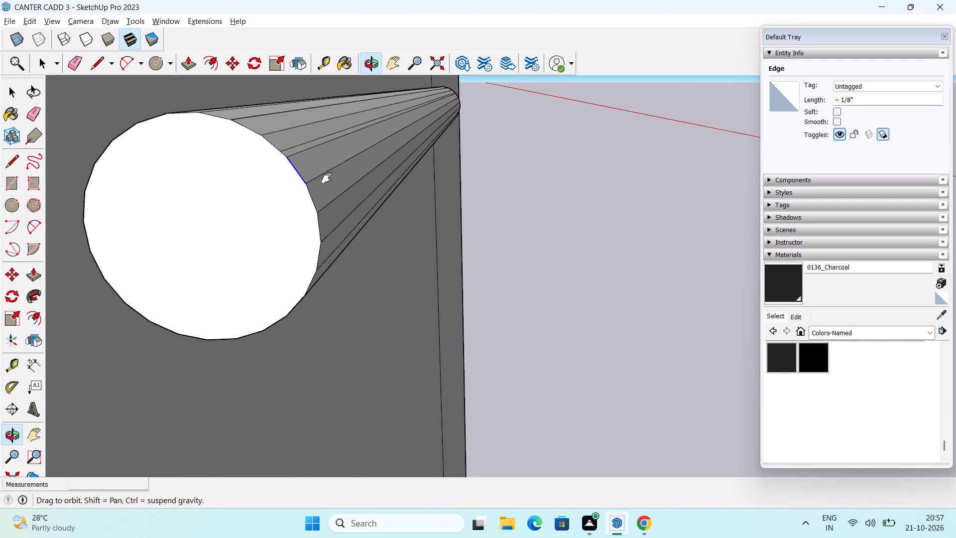
middle_click_drag(327, 178, 331, 175)
left_click_drag(74, 98, 319, 331)
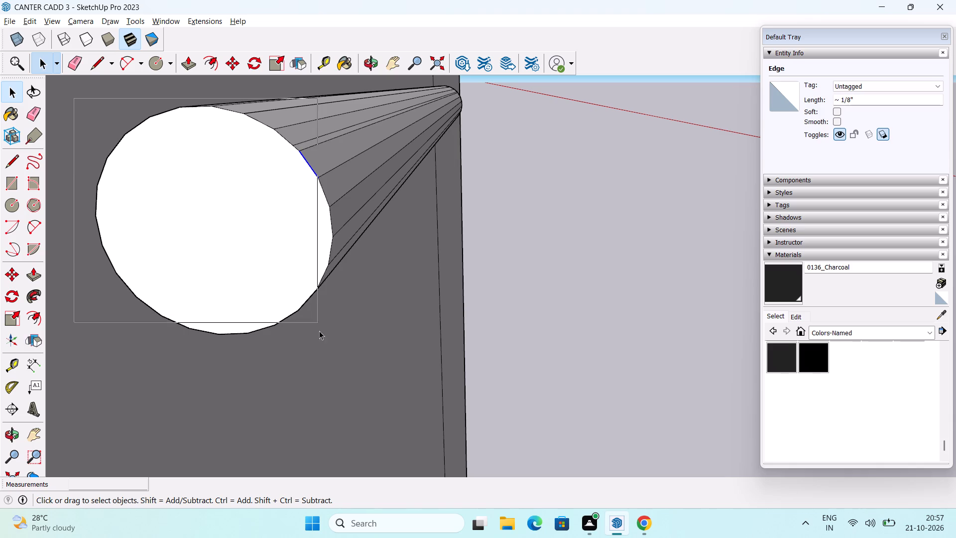
left_click_drag(319, 331, 340, 361)
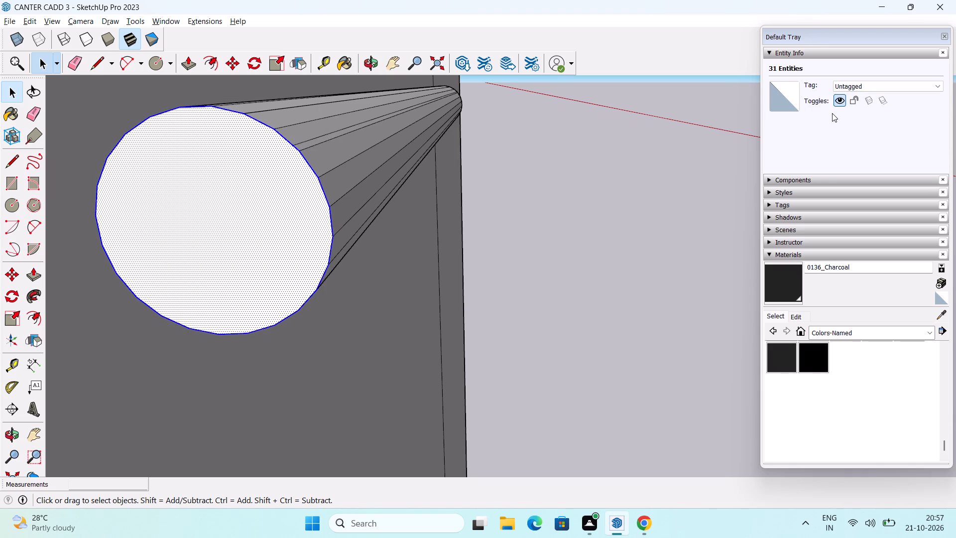
scroll(832, 113, "up", 4)
left_click(917, 87)
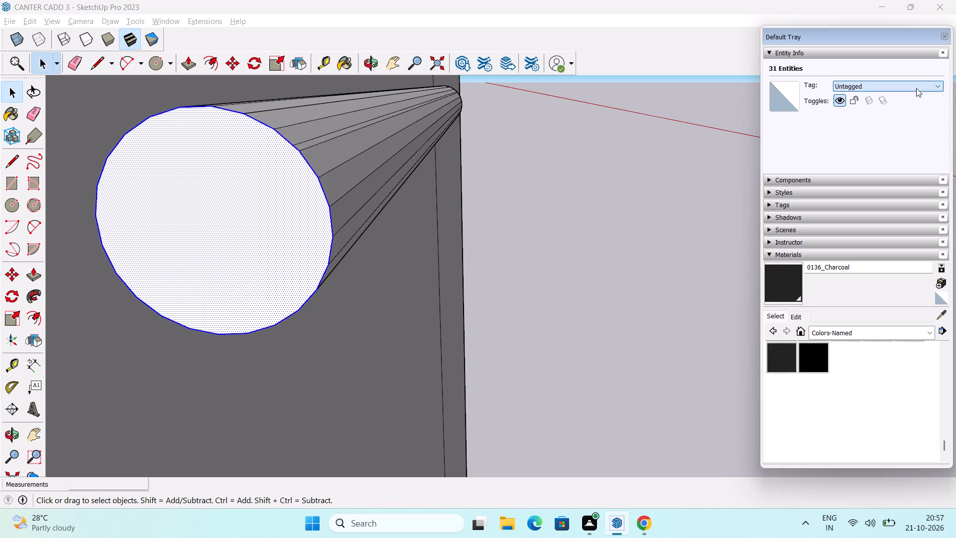
left_click(916, 88)
scroll(815, 122, "up", 1)
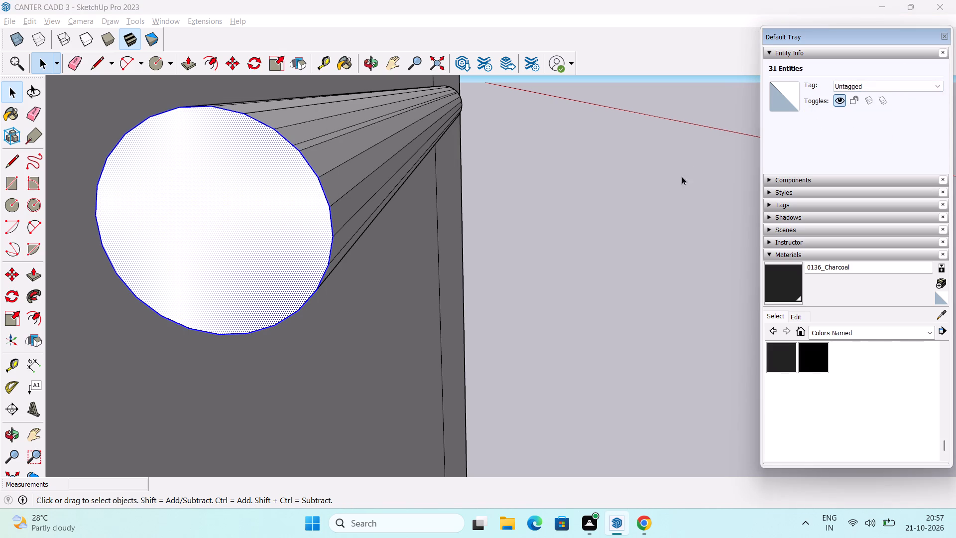
Clear the selection and review the rounded bar handle on the sink-run cabinet within the whole kitchen.
left_click(667, 190)
scroll(717, 111, "down", 3)
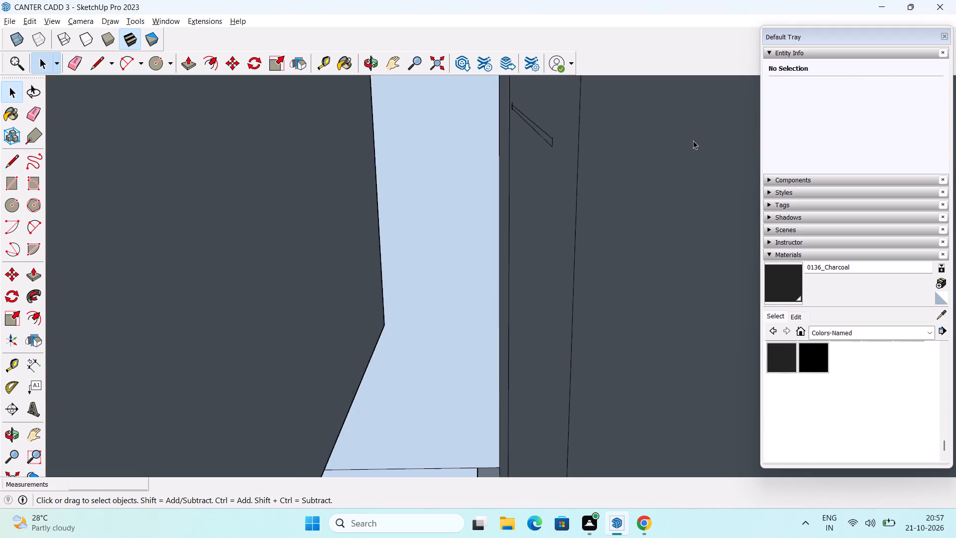
scroll(693, 140, "down", 1)
middle_click_drag(612, 174, 375, 189)
scroll(398, 145, "down", 11)
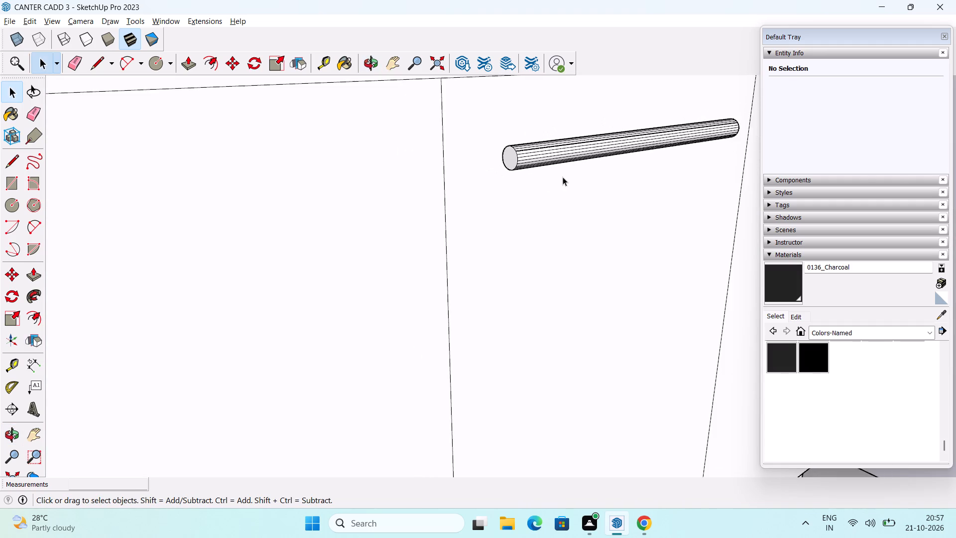
scroll(563, 177, "down", 5)
middle_click_drag(581, 176, 451, 210)
scroll(455, 191, "down", 7)
middle_click_drag(496, 210, 418, 205)
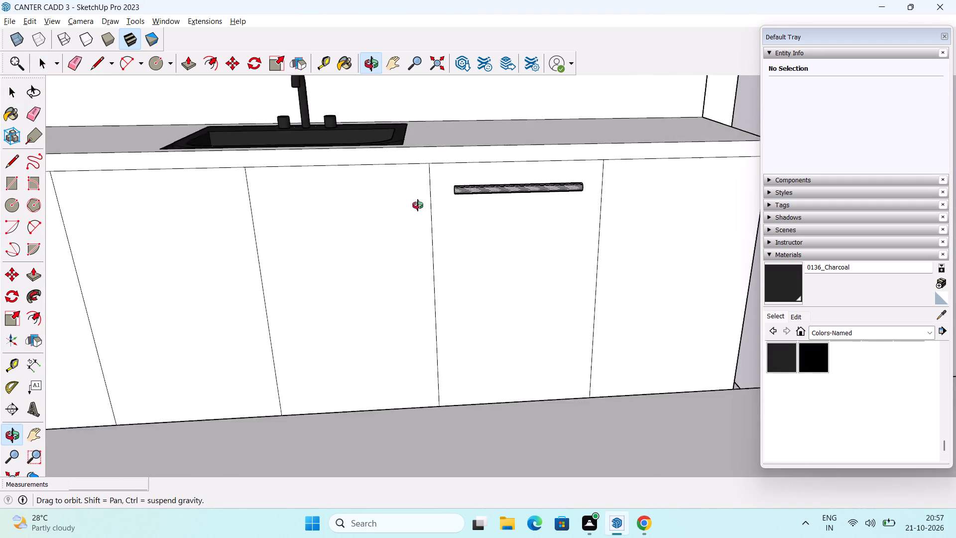
middle_click_drag(418, 205, 419, 257)
scroll(504, 205, "down", 4)
middle_click_drag(542, 232, 453, 186)
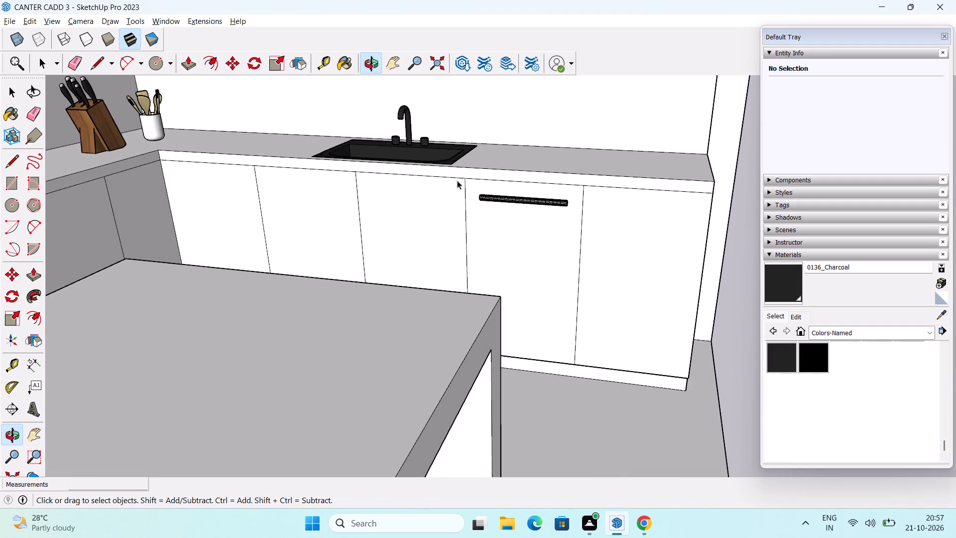
scroll(508, 175, "down", 3)
middle_click_drag(532, 181, 468, 198)
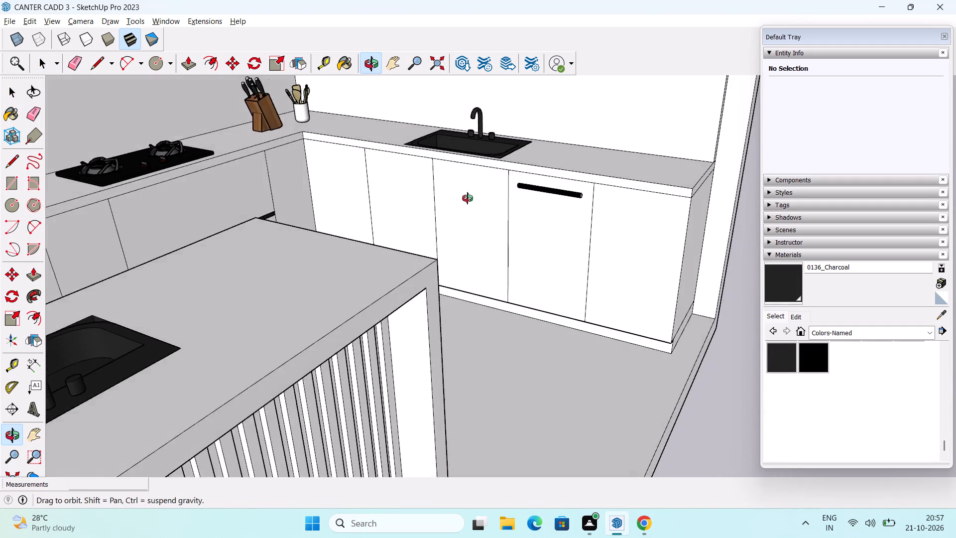
middle_click_drag(468, 198, 468, 210)
scroll(476, 201, "down", 7)
middle_click_drag(493, 224, 473, 233, "shift")
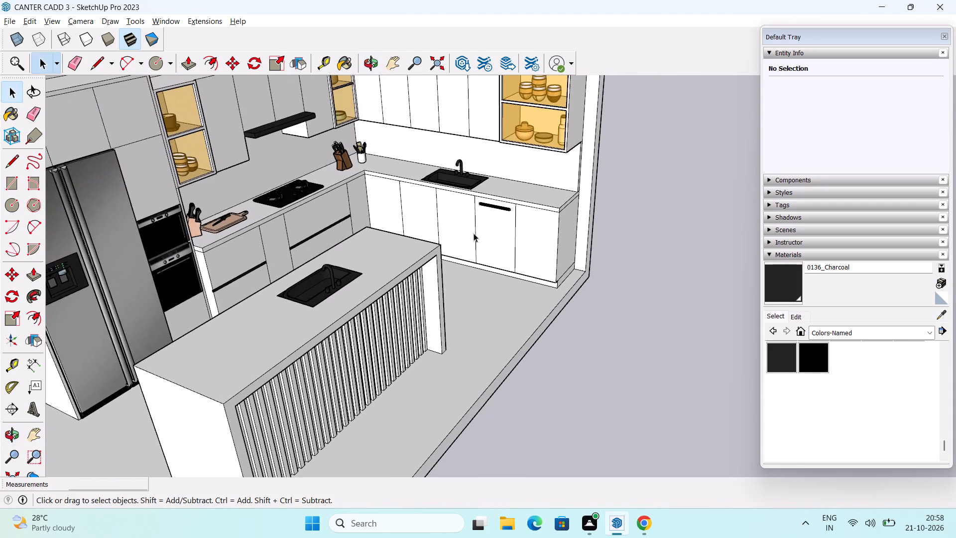
scroll(475, 233, "down", 1)
middle_click_drag(475, 234, 485, 208, "shift")
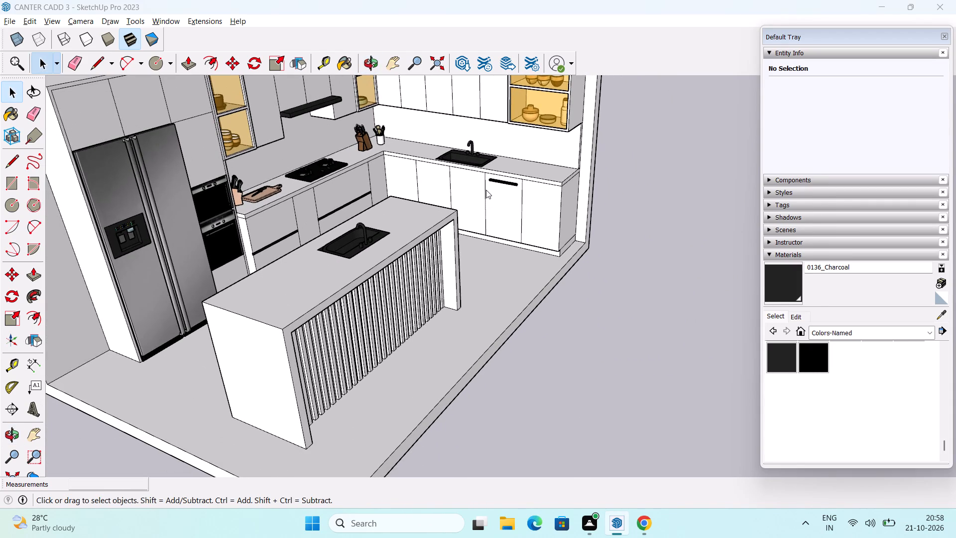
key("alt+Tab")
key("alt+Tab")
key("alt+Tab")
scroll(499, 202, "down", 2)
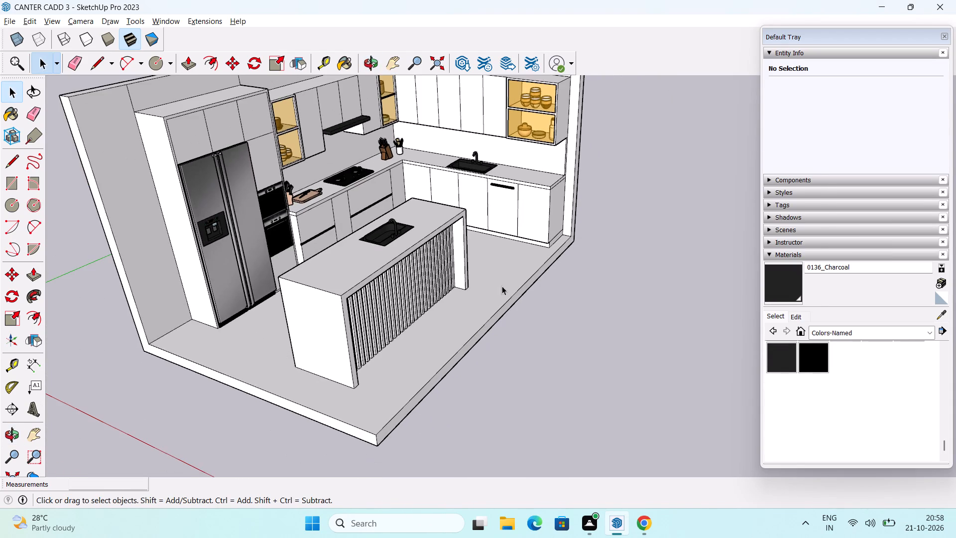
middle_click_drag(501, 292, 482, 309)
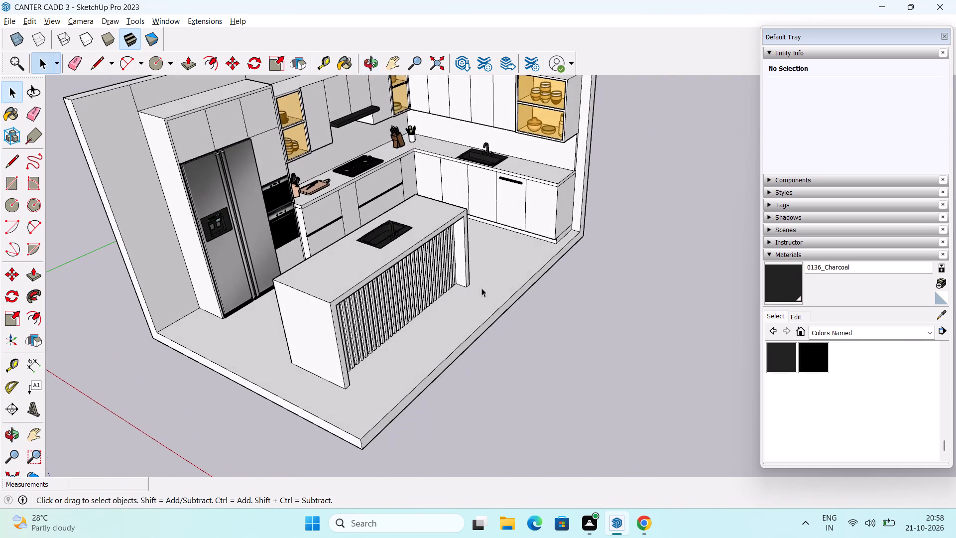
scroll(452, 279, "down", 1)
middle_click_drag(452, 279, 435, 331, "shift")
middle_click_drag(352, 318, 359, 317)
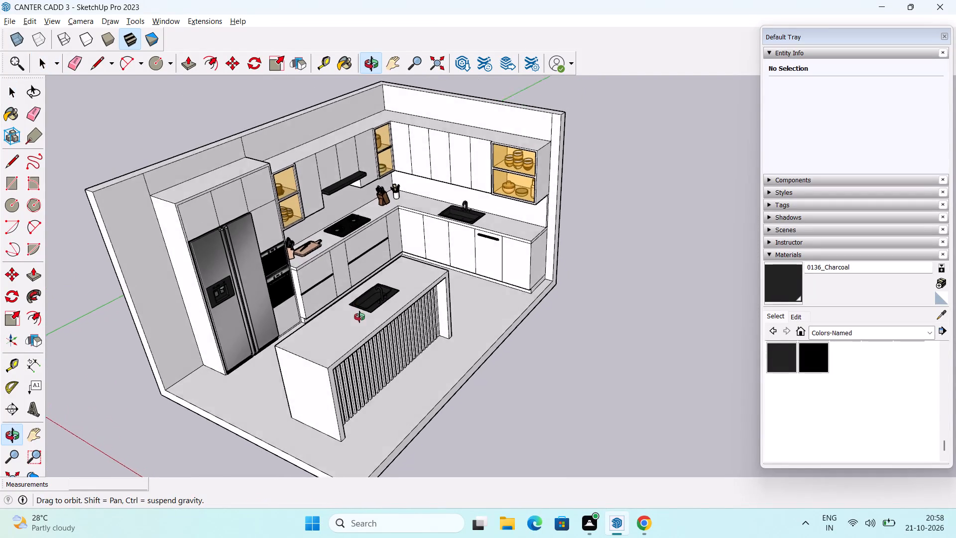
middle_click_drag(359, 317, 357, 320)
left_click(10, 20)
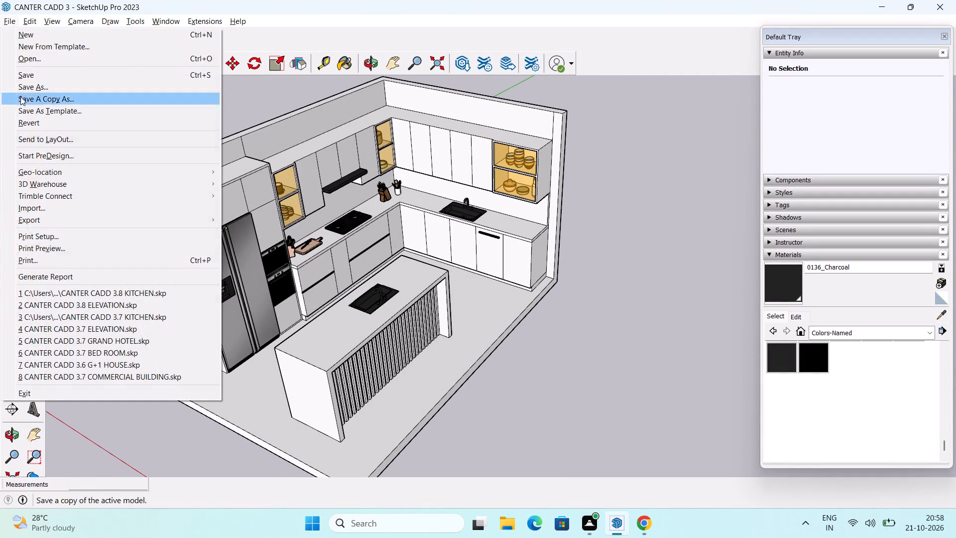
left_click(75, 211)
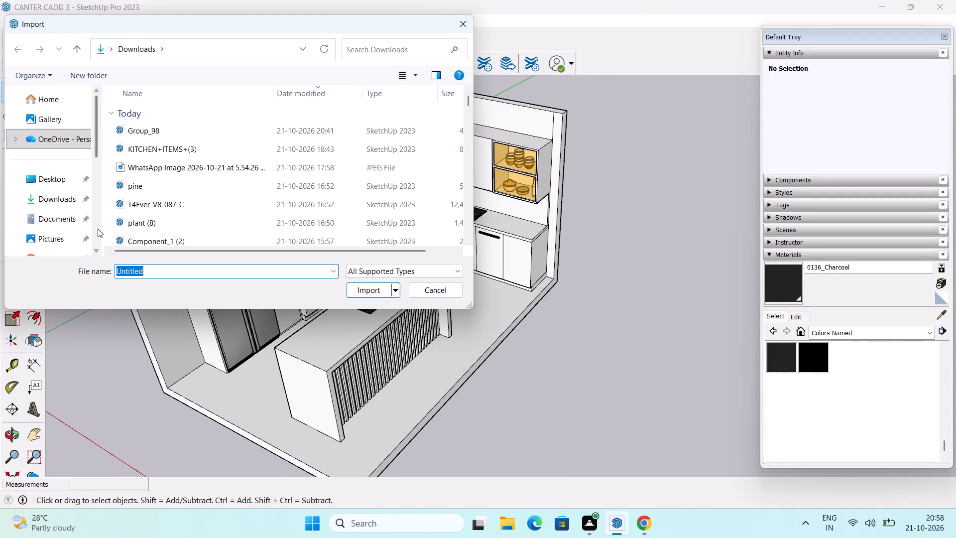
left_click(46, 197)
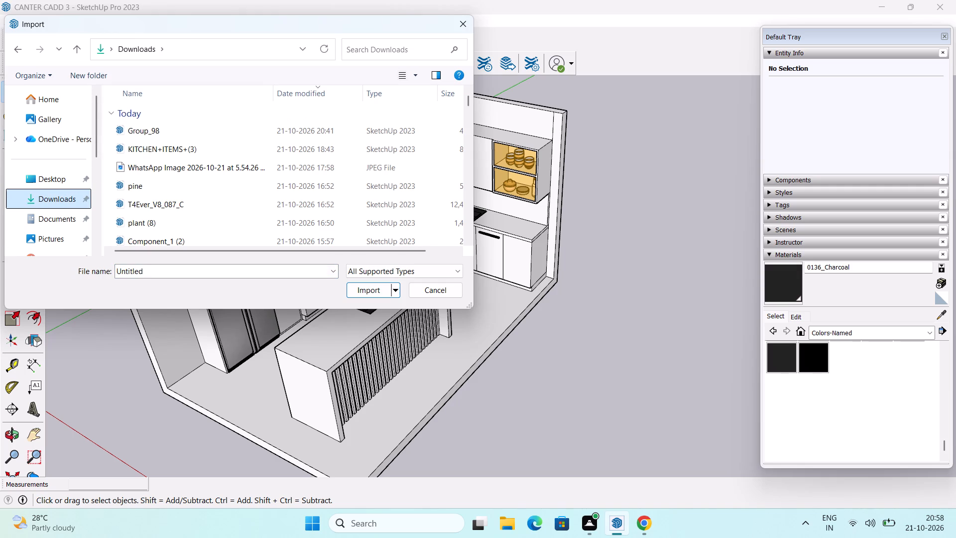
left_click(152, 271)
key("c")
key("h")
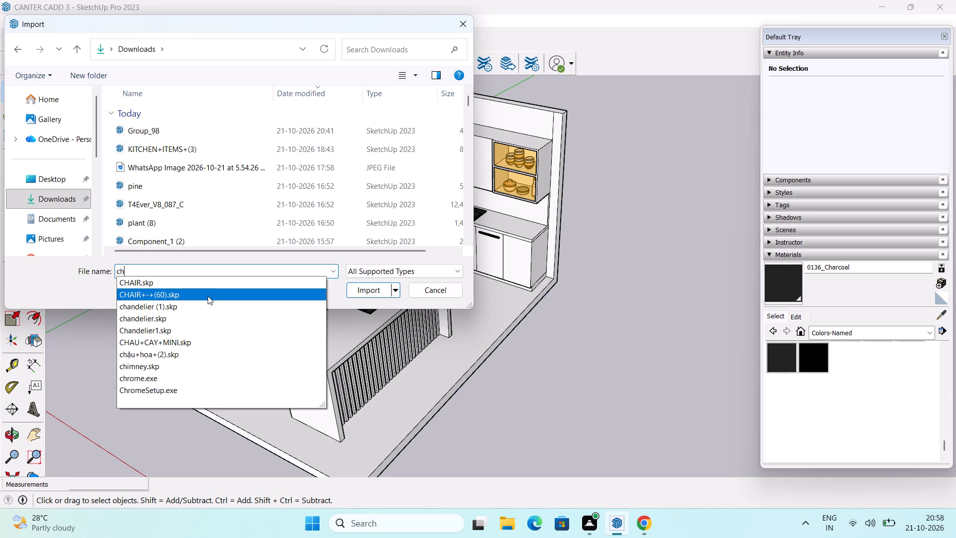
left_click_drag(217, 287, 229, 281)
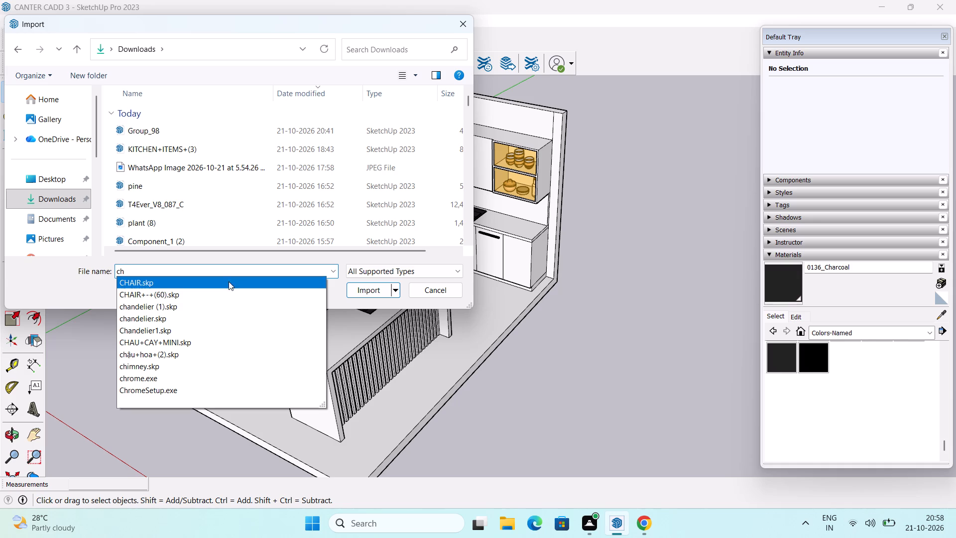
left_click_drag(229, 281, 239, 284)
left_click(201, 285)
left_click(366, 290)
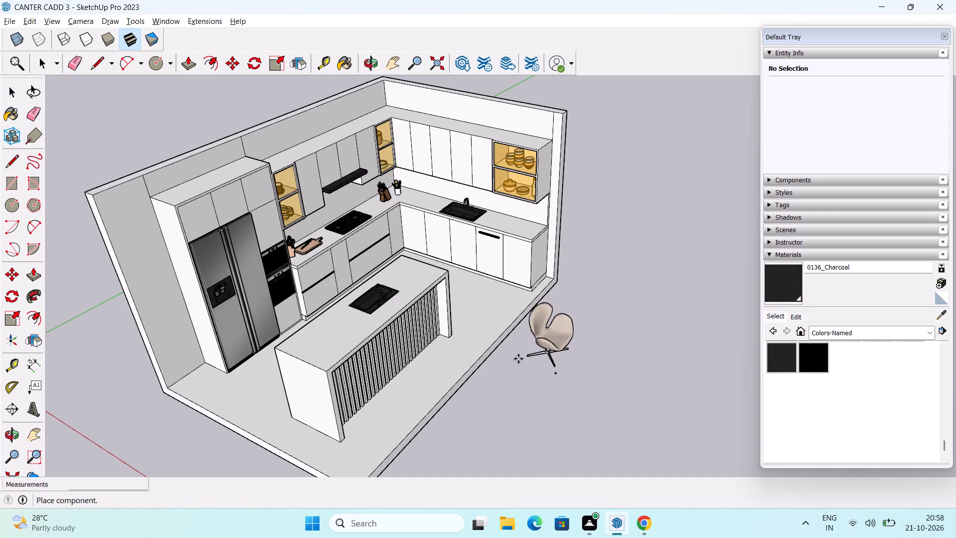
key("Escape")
Import CHAIR+-+(60).skp from Downloads and place the bar stool component just outside the open side of the kitchen floor.
left_click(12, 23)
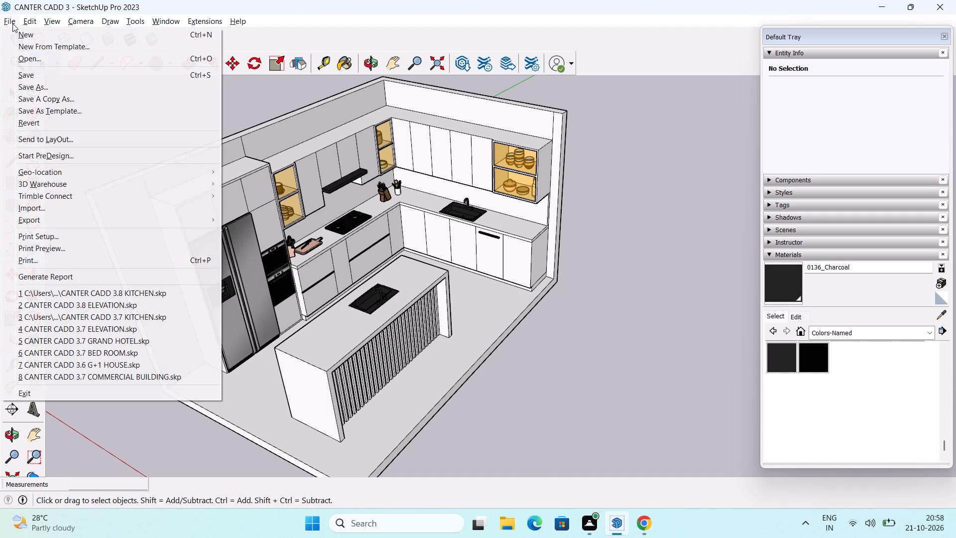
left_click(72, 211)
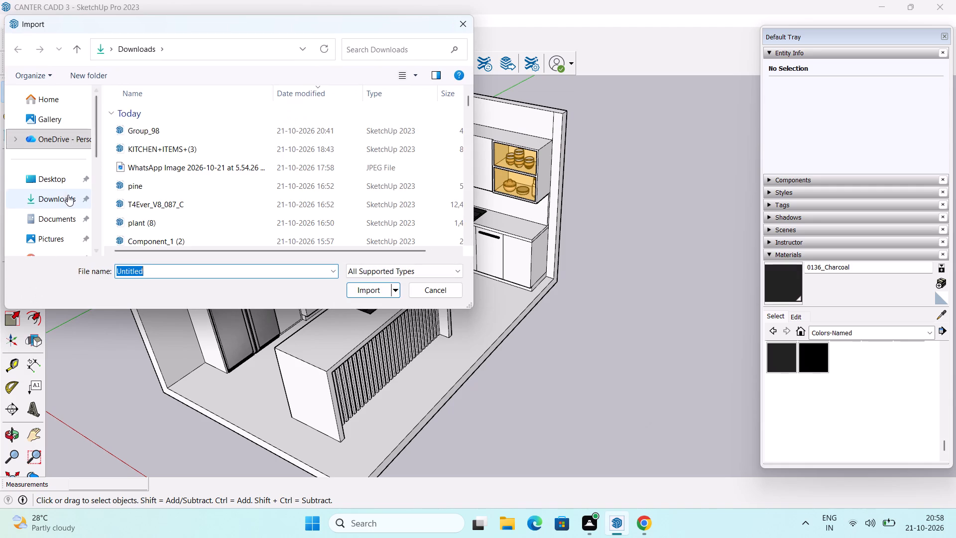
left_click(66, 196)
left_click(151, 272)
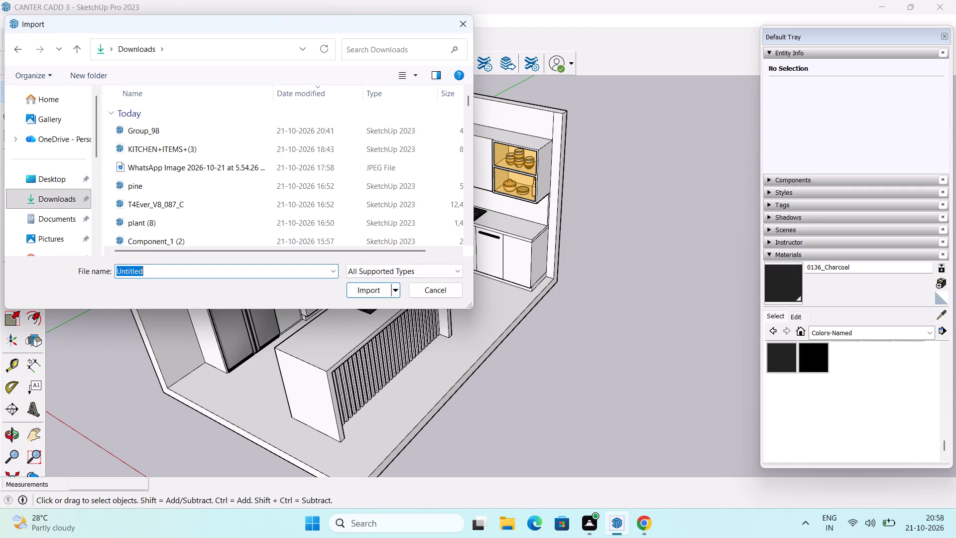
type("xc")
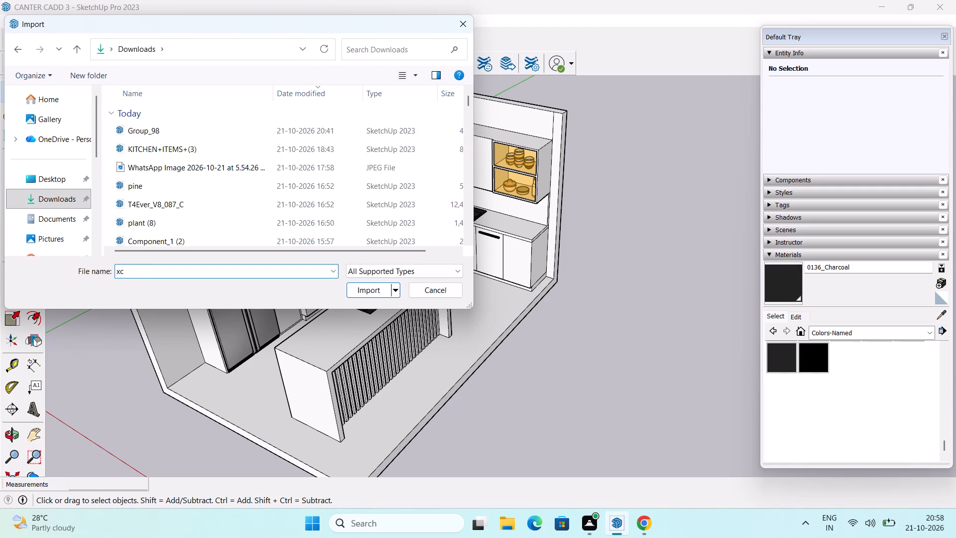
key("BackSpace")
key("BackSpace")
key("BackSpace")
key("BackSpace")
type("ch")
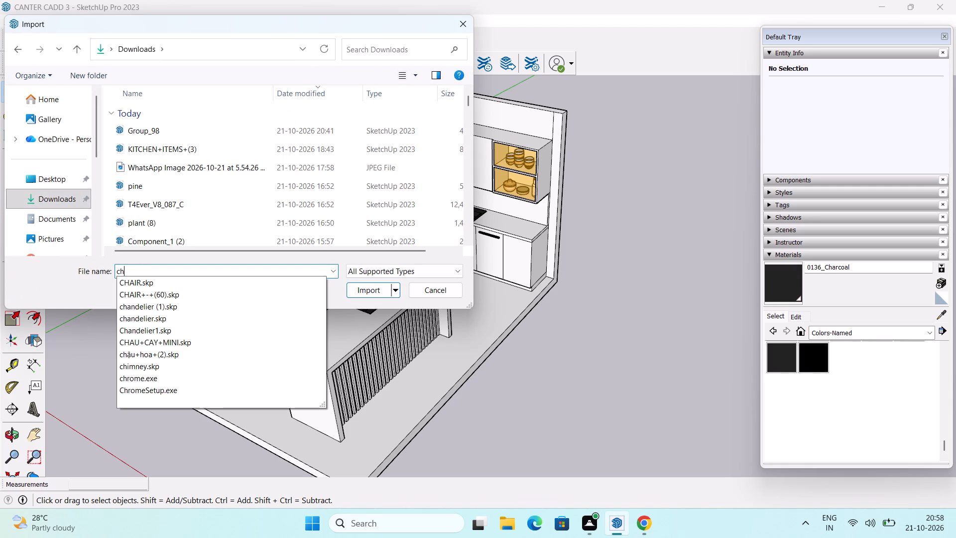
left_click(167, 296)
left_click(382, 289)
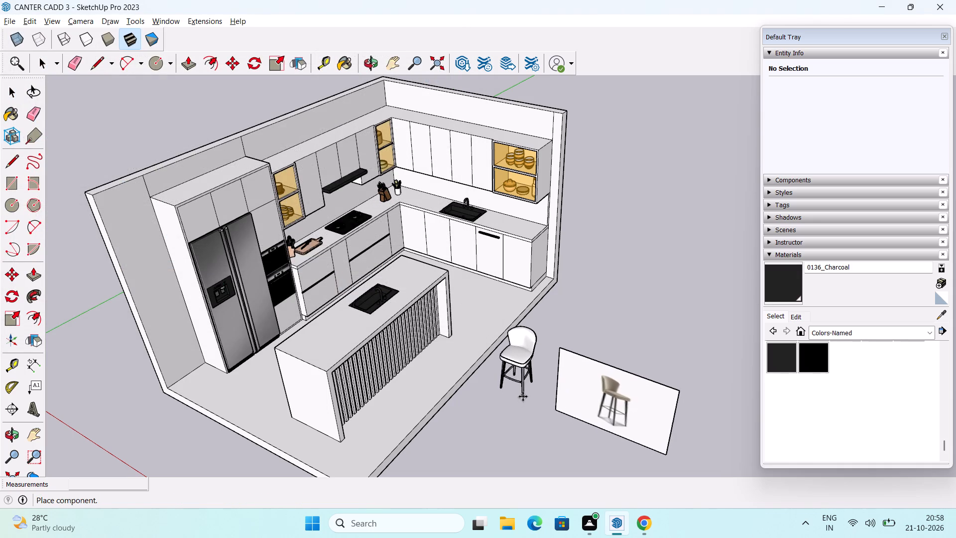
scroll(523, 396, "up", 2)
middle_click_drag(523, 395, 511, 348)
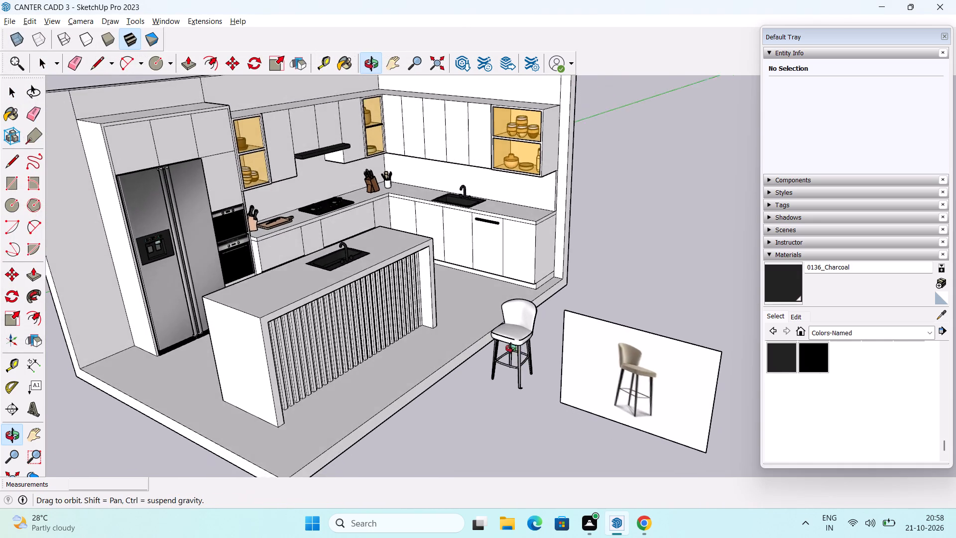
middle_click_drag(511, 348, 504, 368)
scroll(504, 368, "up", 2)
left_click(504, 368)
Raise the imported stool component about 3' 9 3/16" straight up along the blue axis.
scroll(506, 369, "down", 2)
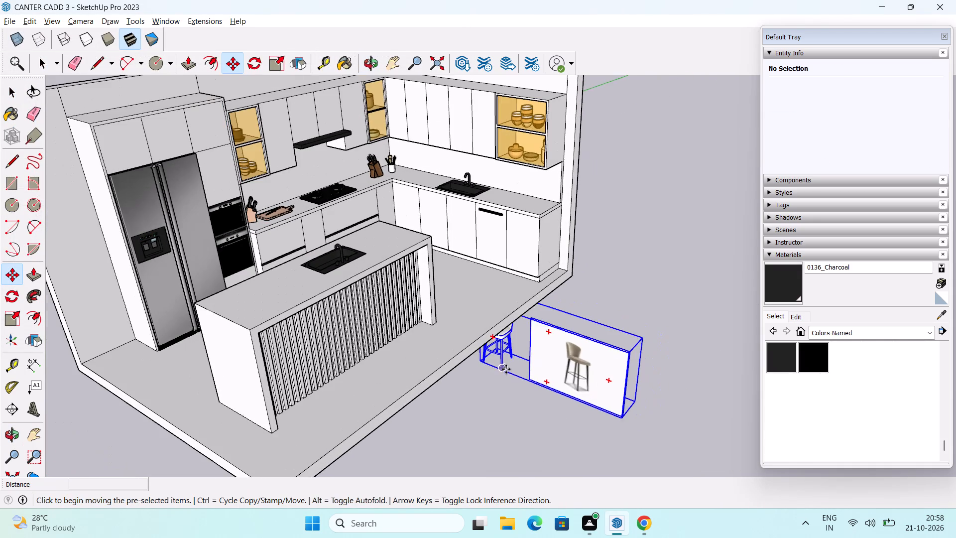
middle_click_drag(507, 370, 427, 144)
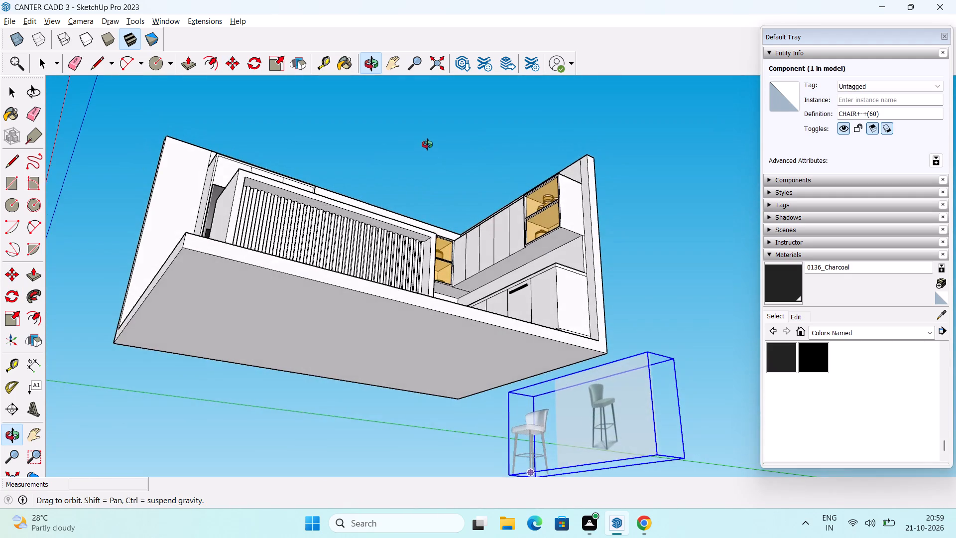
middle_click_drag(427, 144, 465, 291)
scroll(465, 291, "down", 7)
middle_click_drag(468, 296, 562, 323)
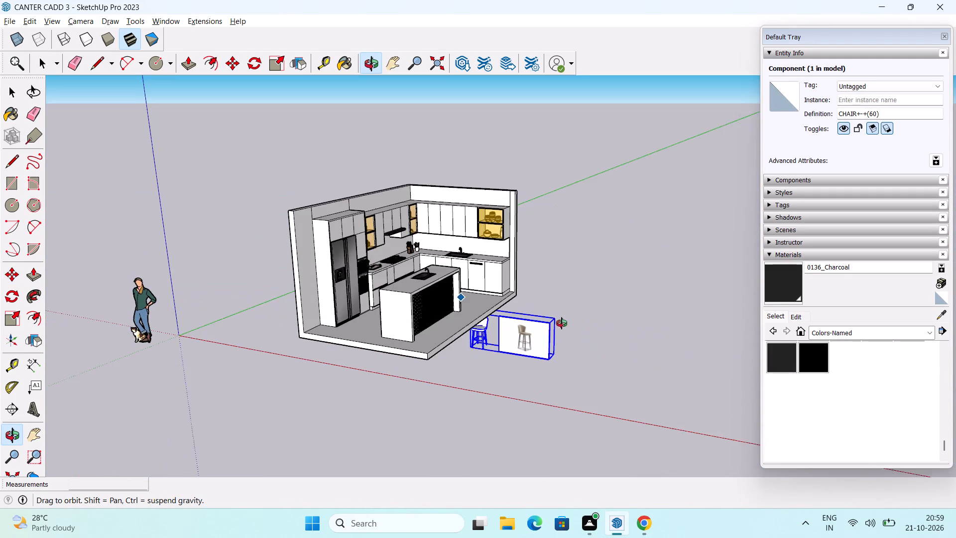
middle_click_drag(562, 323, 562, 324)
scroll(544, 330, "up", 2)
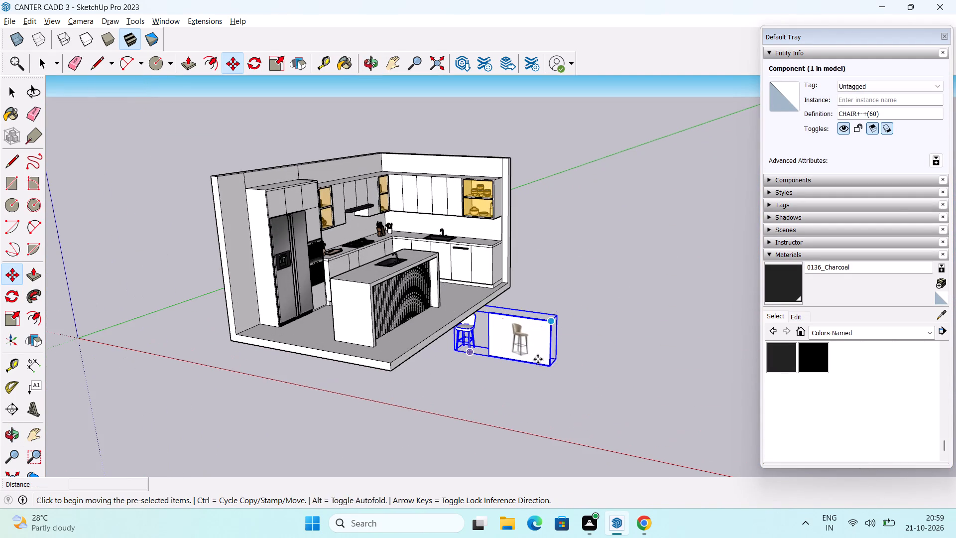
left_click(552, 369)
middle_click_drag(598, 333, 603, 341)
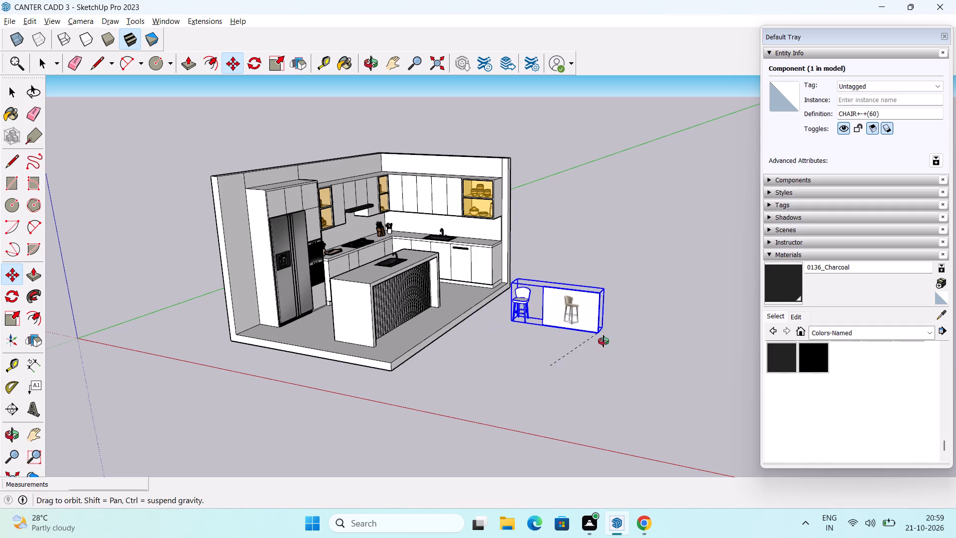
middle_click_drag(603, 341, 603, 386)
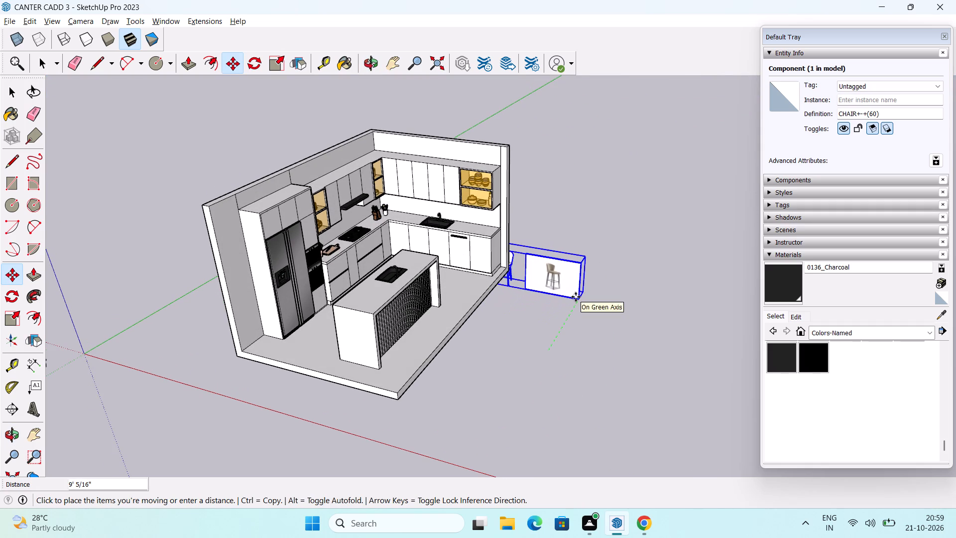
key("Up")
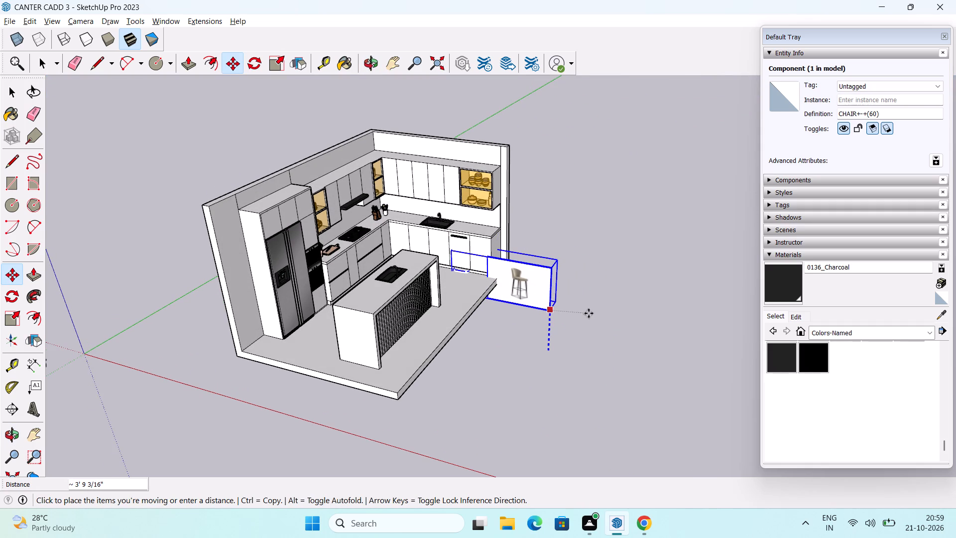
left_click(589, 313)
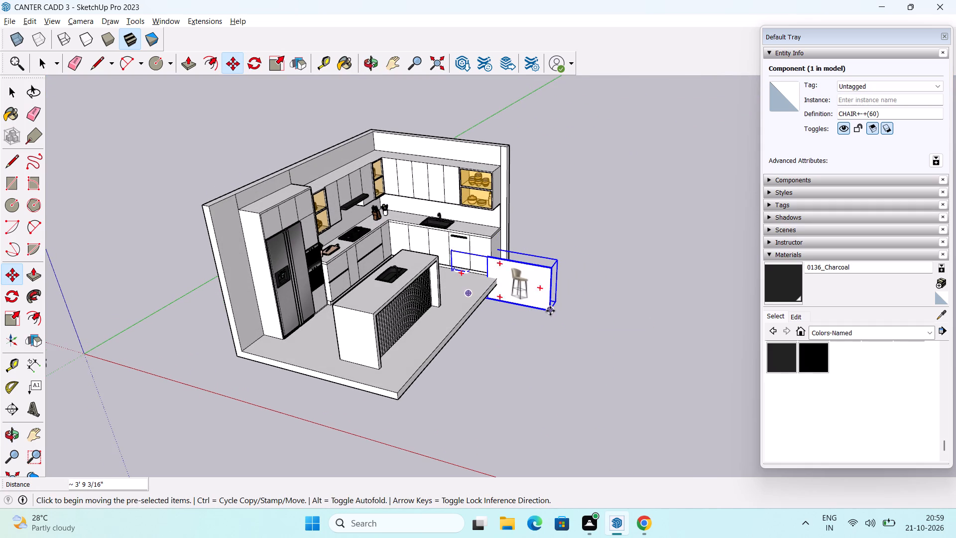
Move the stool component about 8' 7 1/8" along the red axis, away from the kitchen.
left_click(551, 310)
left_click(662, 334)
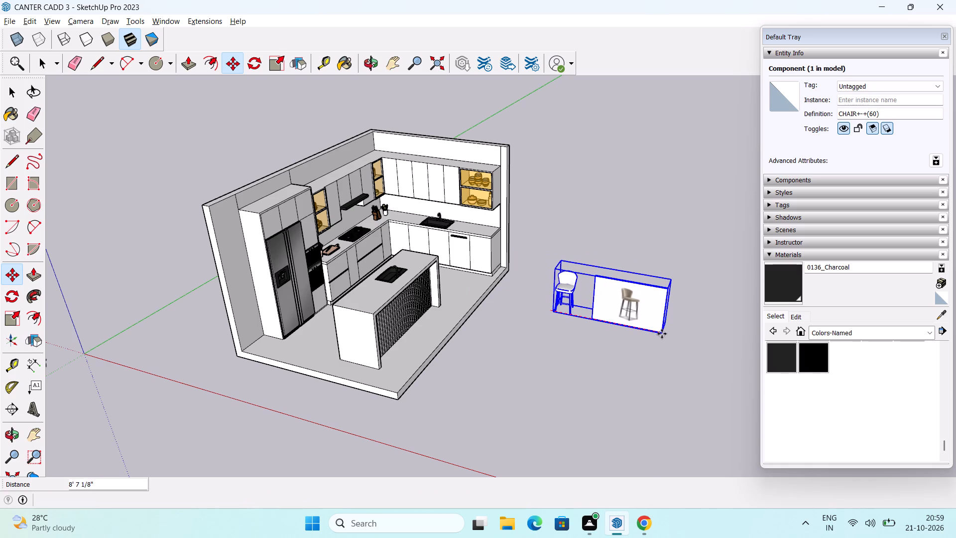
Delete the reference picture panel inside the stool component and exit component editing.
scroll(600, 318, "up", 2)
key("space")
double_click(637, 297)
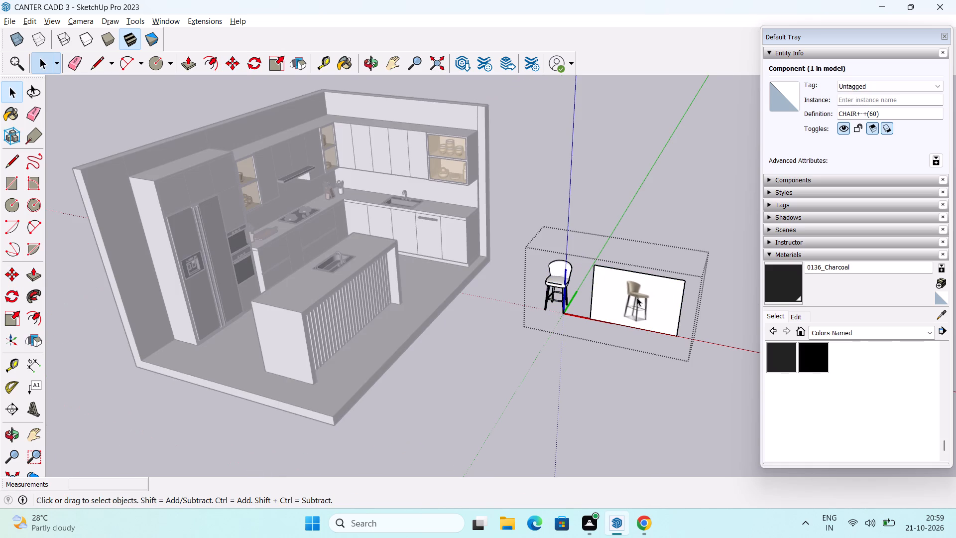
left_click(637, 297)
left_click(624, 294)
key("Delete")
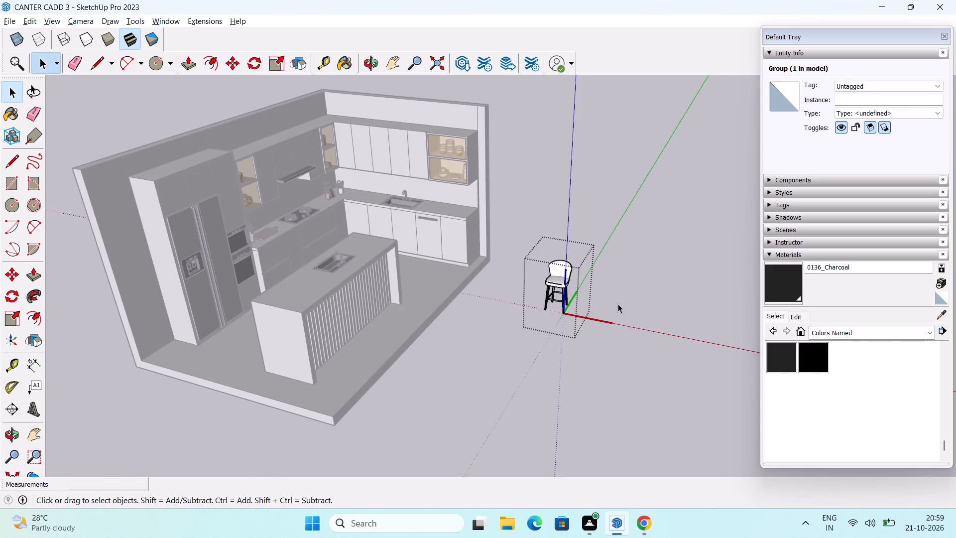
middle_click_drag(614, 307, 580, 325)
scroll(560, 290, "up", 5)
key("space")
left_click(520, 376)
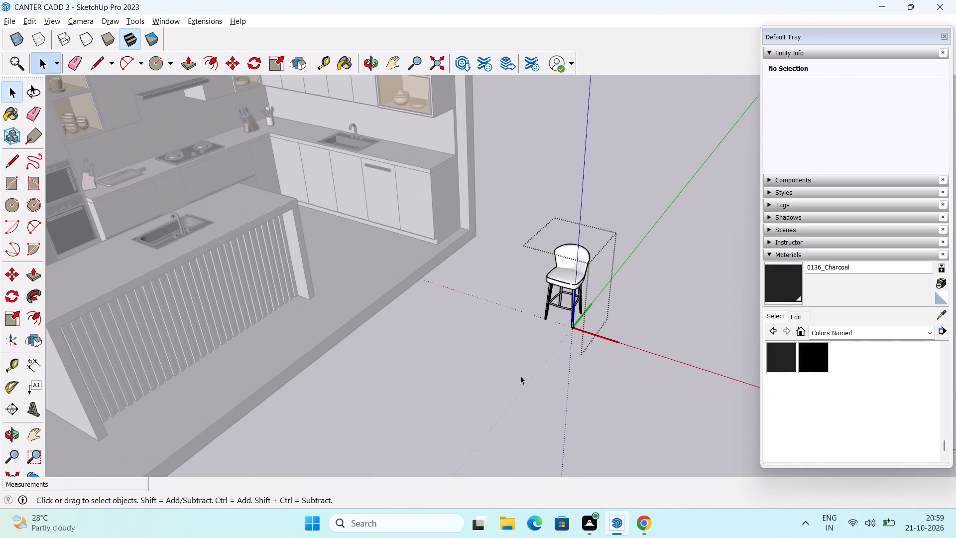
Rotate the stool component 90 degrees horizontally about its base so that its seat faces the kitchen island.
scroll(520, 368, "down", 3)
left_click(559, 298)
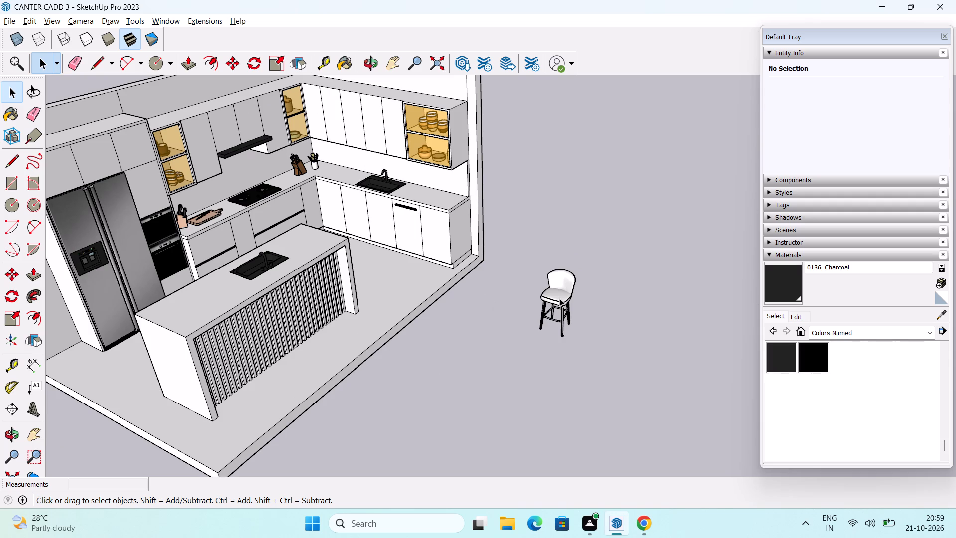
left_click(8, 293)
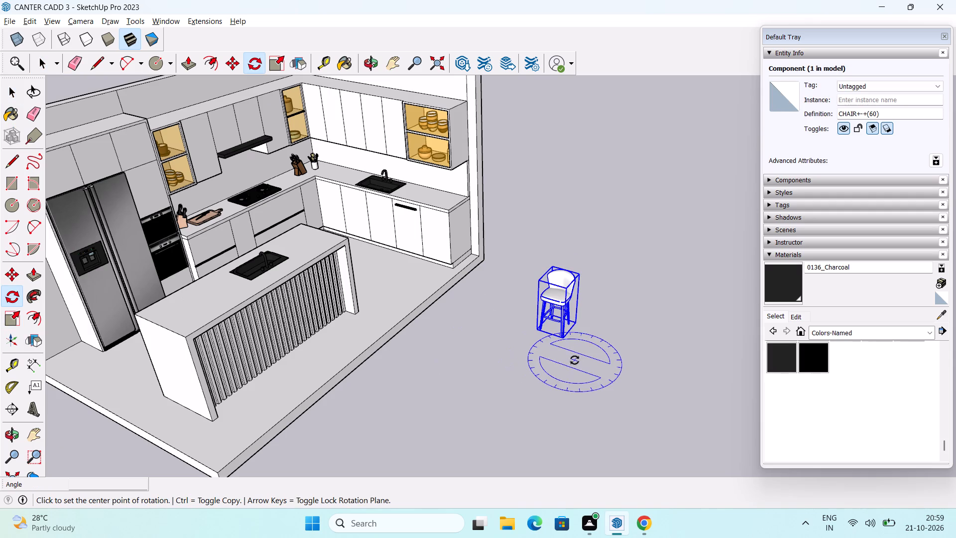
left_click(565, 342)
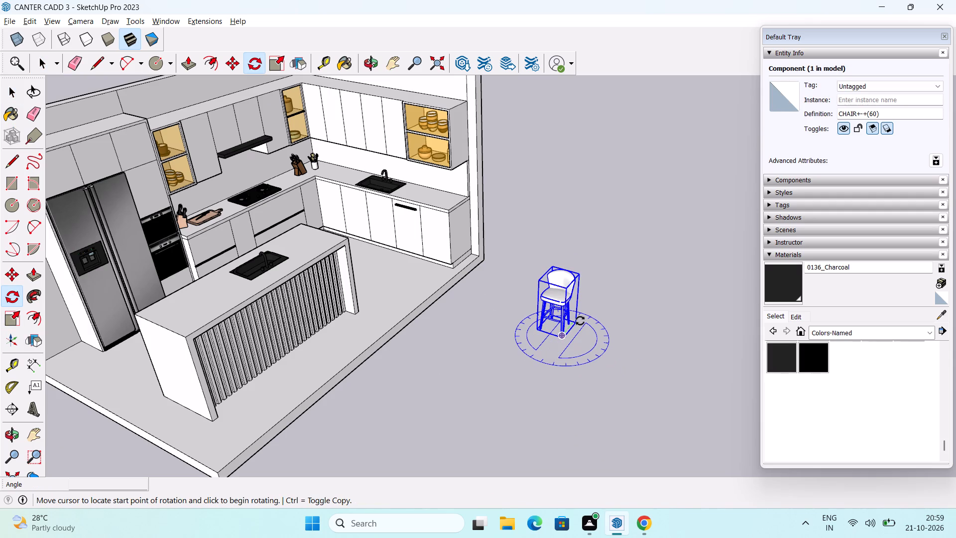
left_click(580, 320)
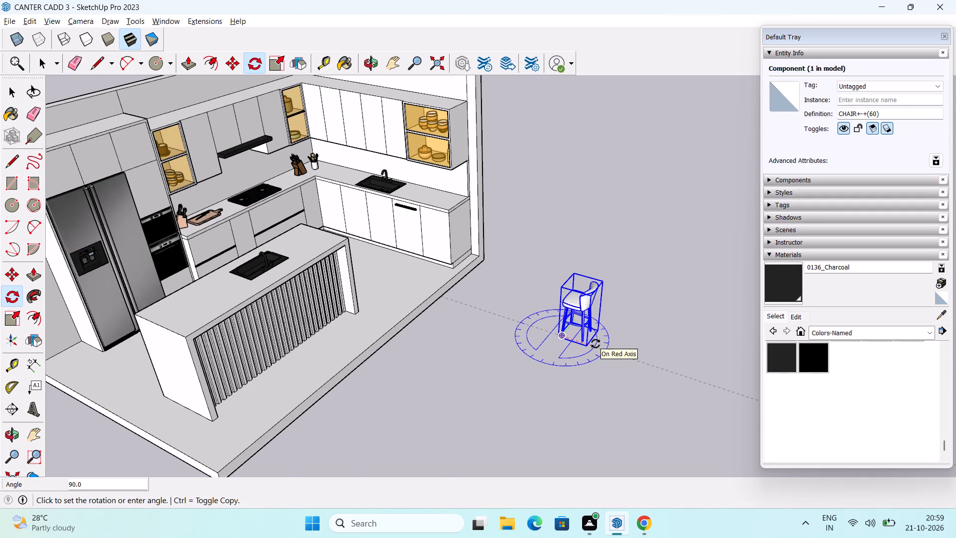
type("90")
key("Return")
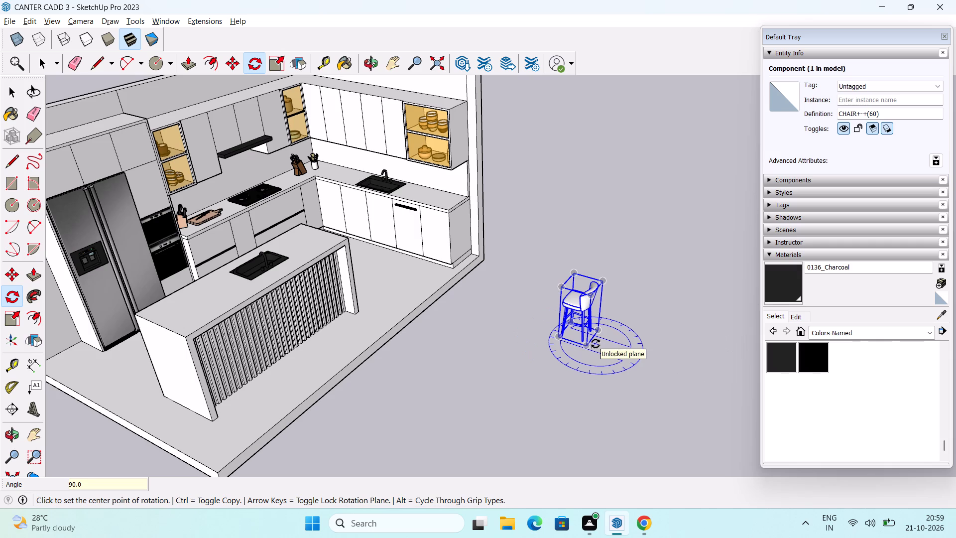
scroll(586, 373, "up", 6)
key("space")
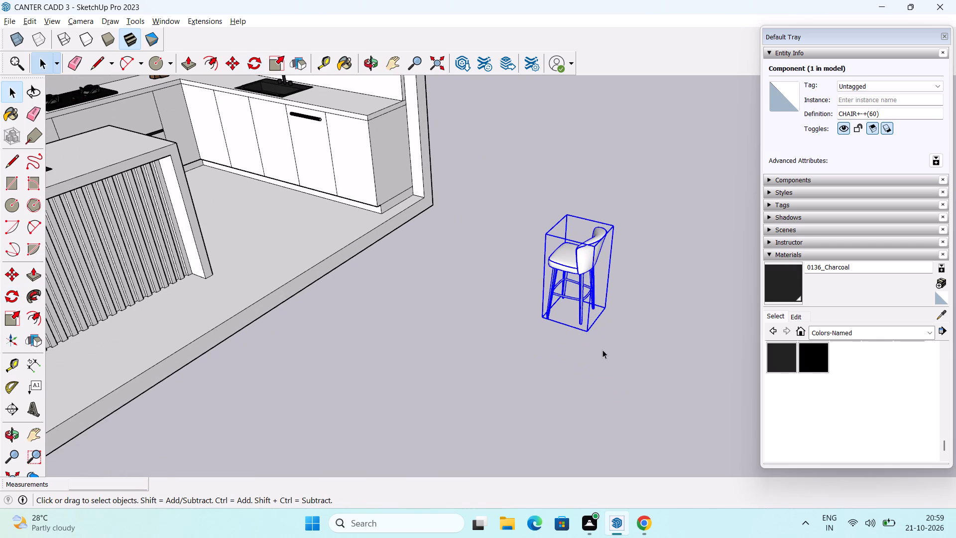
Move the stool by its front leg about 15' 4 13/16" onto the floor at the near end of the island's slatted side.
key("m")
scroll(575, 317, "up", 5)
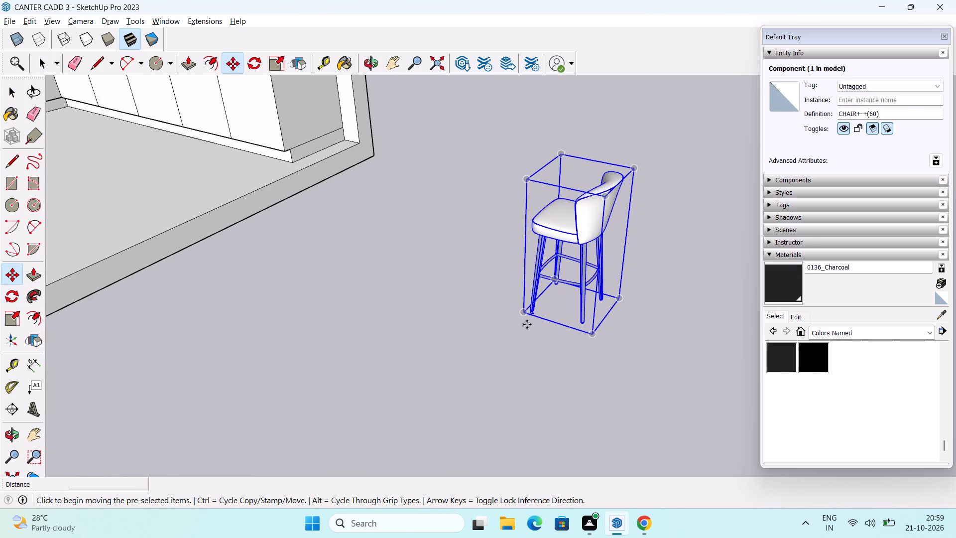
scroll(527, 324, "up", 4)
middle_click_drag(529, 313, 581, 377)
scroll(561, 333, "up", 6)
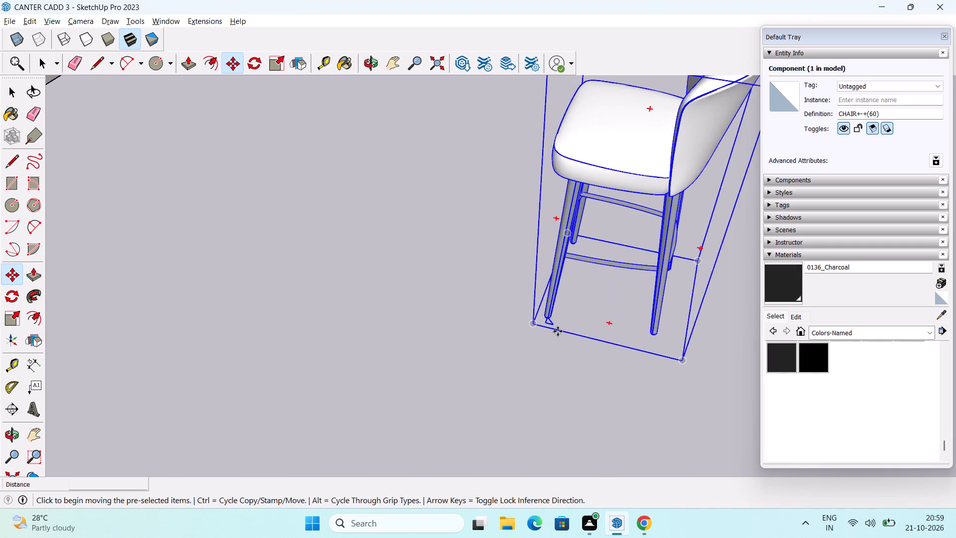
left_click(547, 320)
scroll(381, 300, "down", 1)
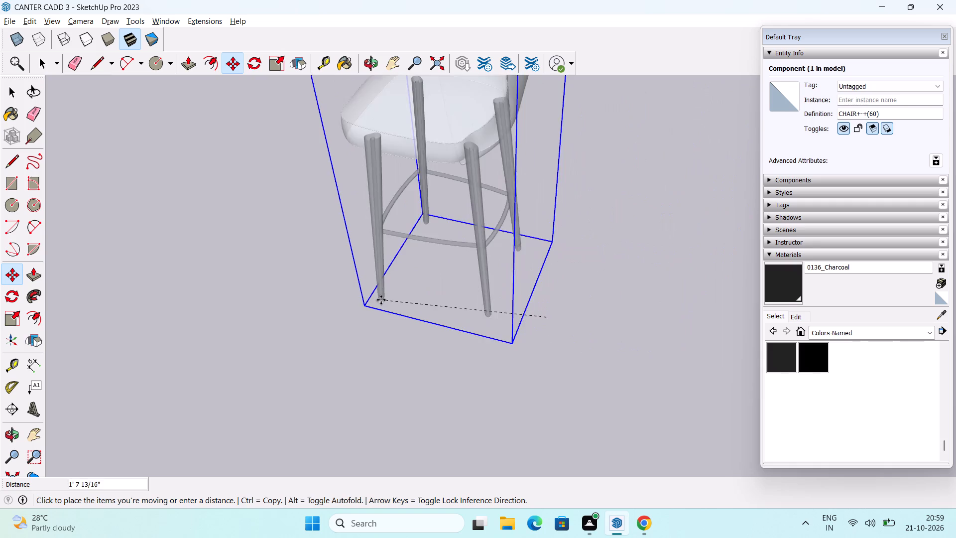
scroll(381, 300, "down", 6)
middle_click_drag(223, 269, 581, 380, "shift")
scroll(584, 380, "down", 6)
middle_click_drag(495, 469, 510, 432, "shift")
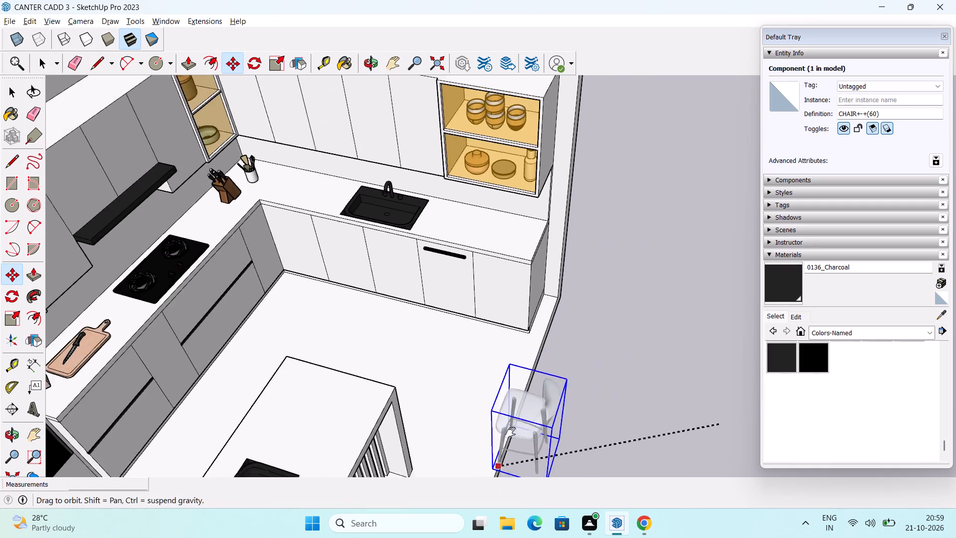
middle_click_drag(510, 432, 592, 261, "shift")
middle_click_drag(500, 408, 549, 287)
scroll(482, 360, "up", 4)
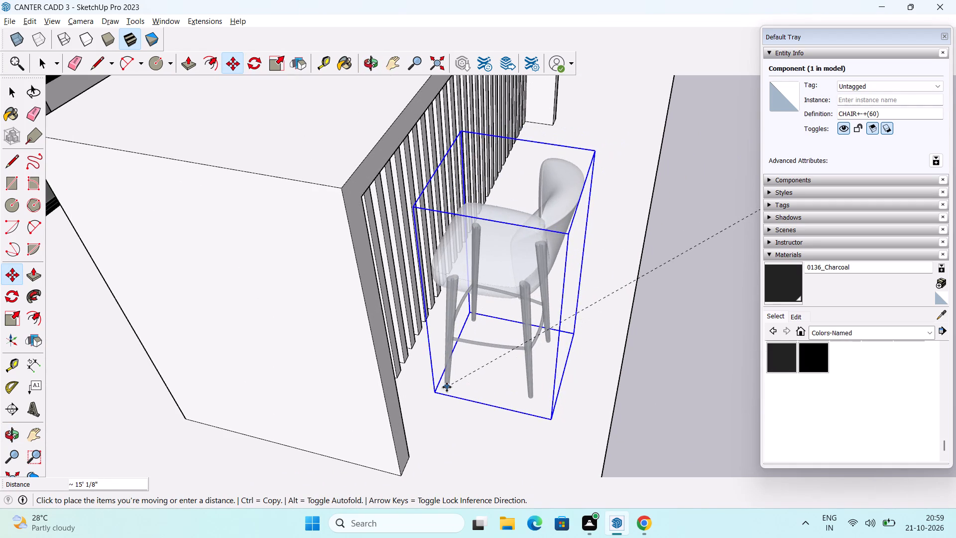
left_click(434, 410)
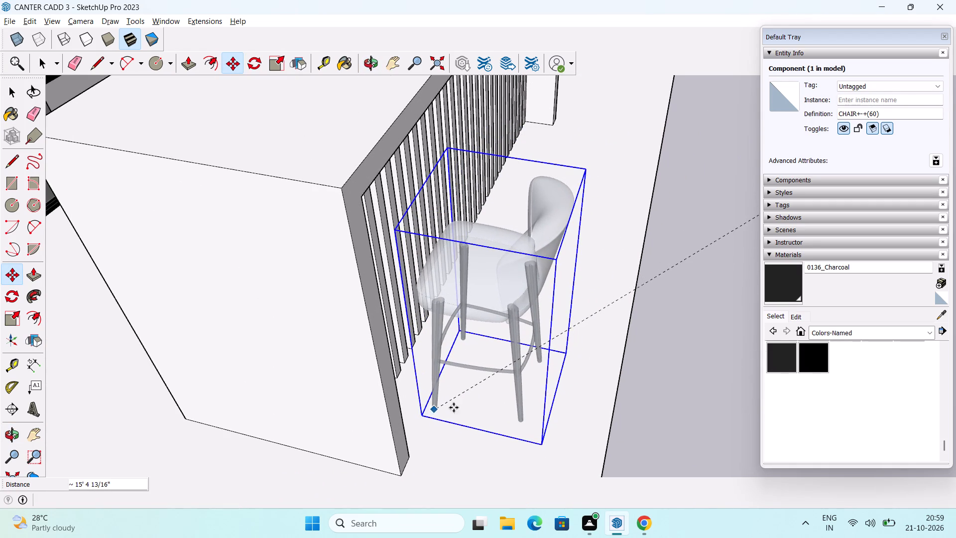
Scale the stool taller along the blue axis by a factor of about 1.57.
middle_click_drag(457, 404, 377, 382)
scroll(382, 374, "up", 1)
scroll(387, 364, "down", 3)
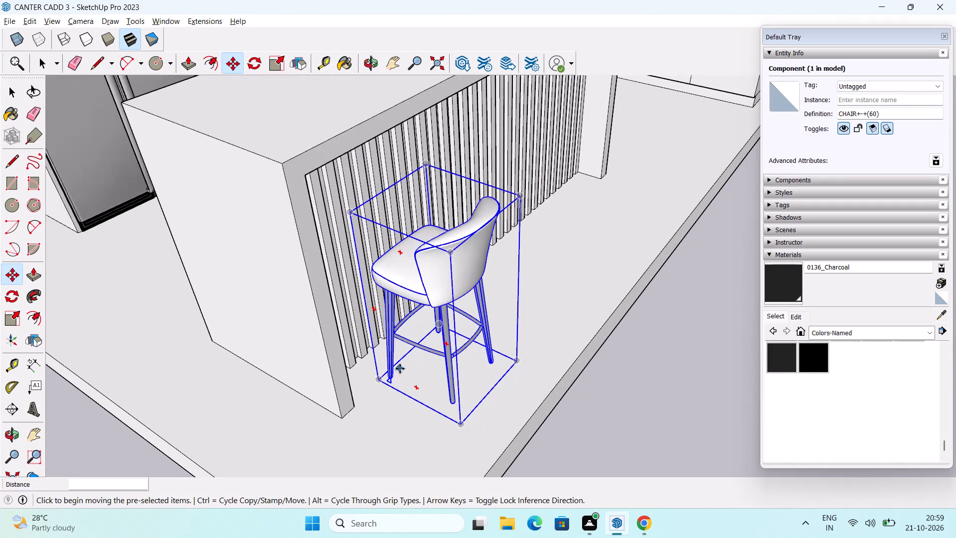
middle_click_drag(402, 366, 419, 400)
scroll(414, 367, "down", 4)
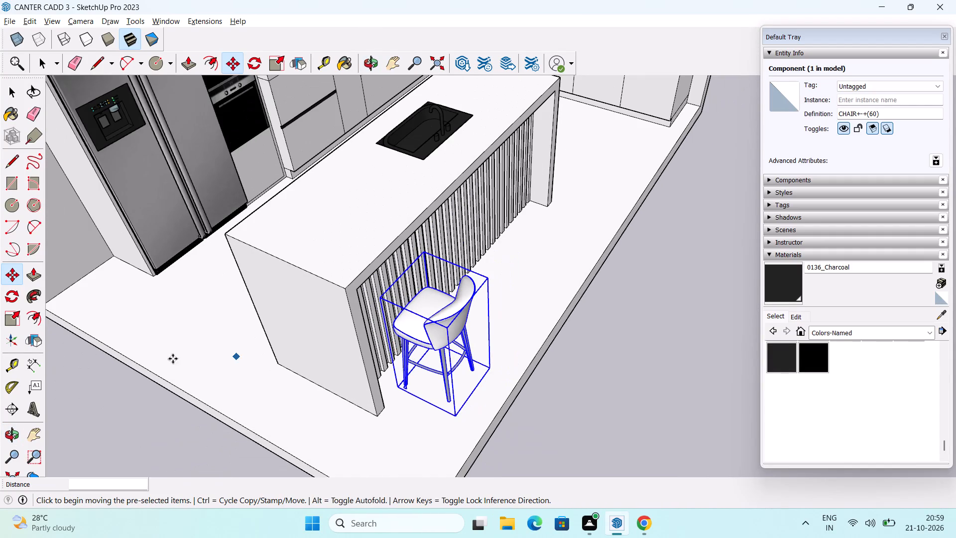
left_click_drag(6, 316, 20, 319)
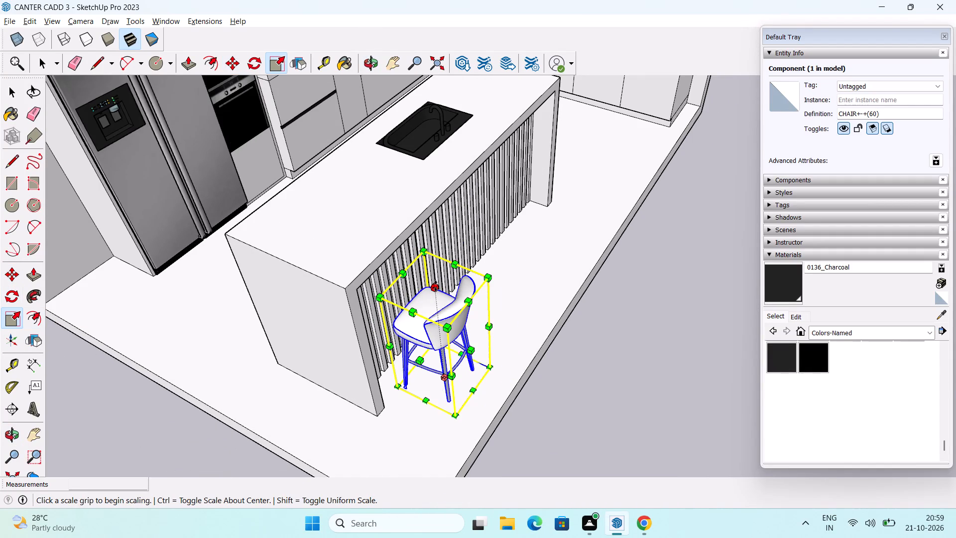
left_click_drag(436, 285, 439, 219)
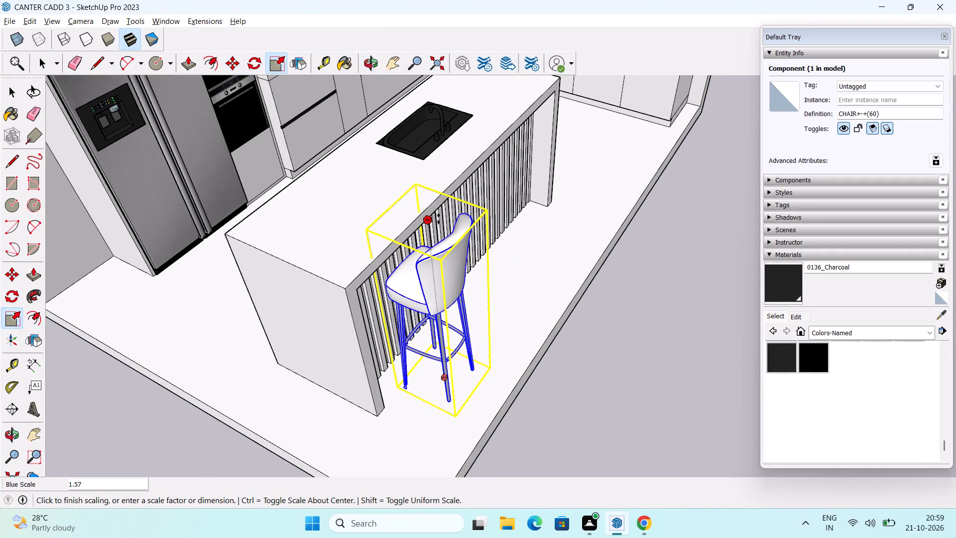
left_click_drag(439, 219, 439, 218)
Stretch the stool along the red axis toward the near end of the island to make it wider.
middle_click_drag(451, 303, 397, 232)
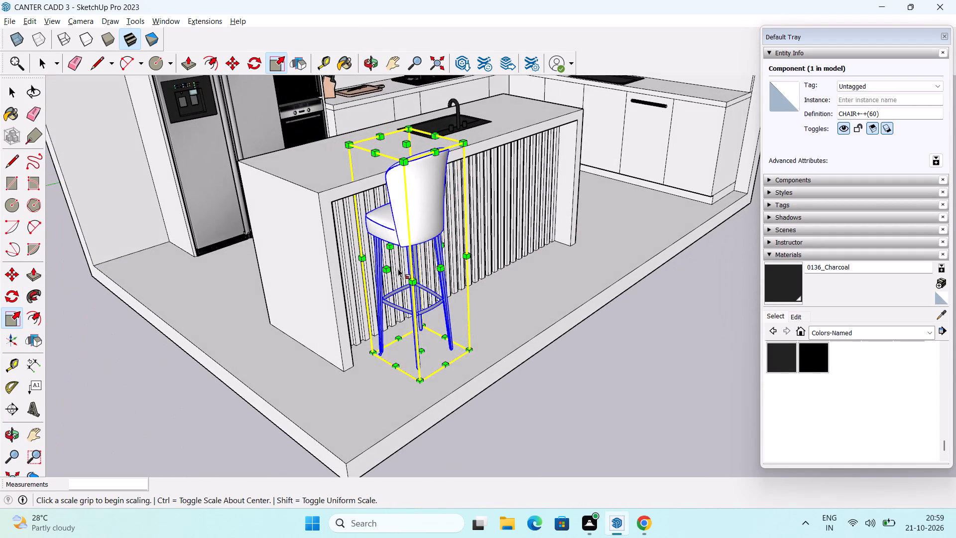
left_click_drag(389, 274, 362, 297)
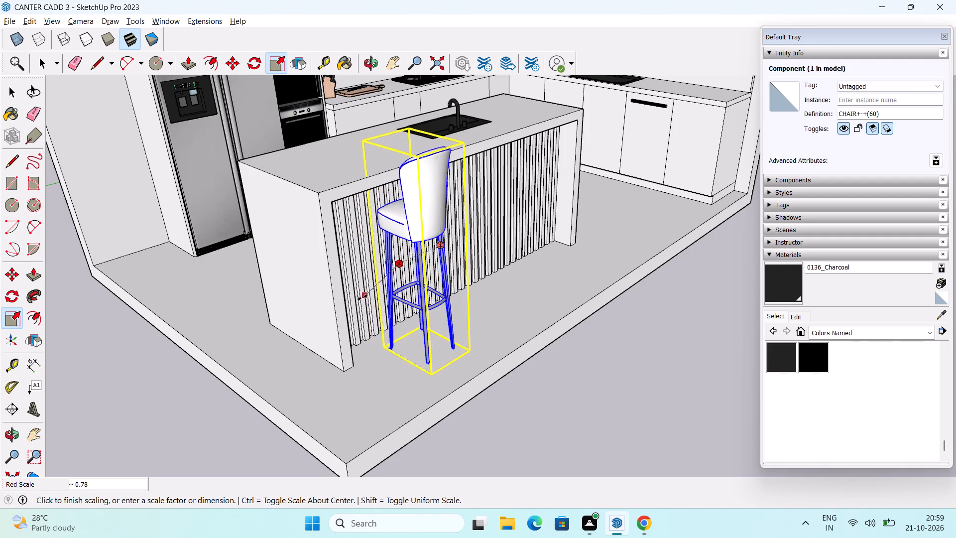
left_click_drag(362, 297, 344, 315)
Scale the stool deeper along the green axis by about 1.34, away from the island's slatted side.
scroll(347, 312, "down", 2)
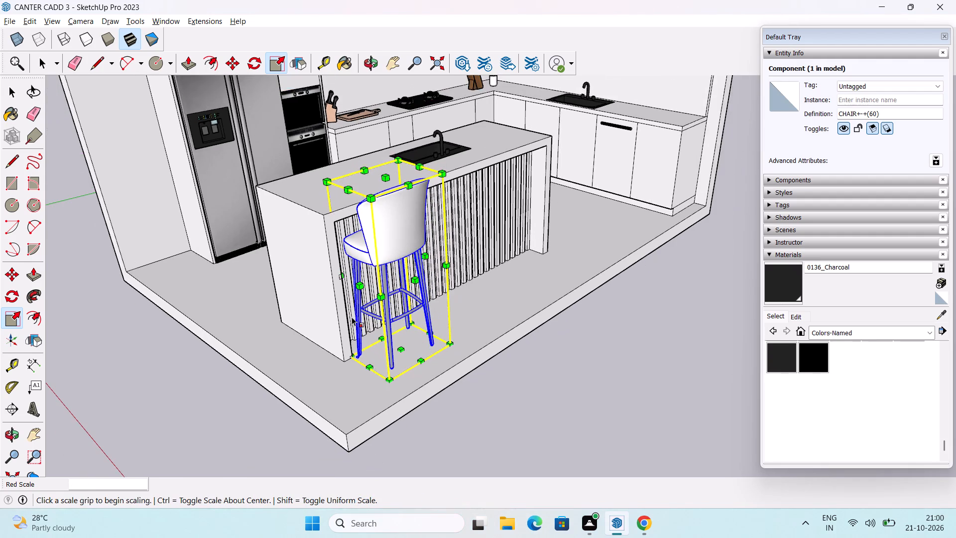
middle_click_drag(352, 316, 280, 293)
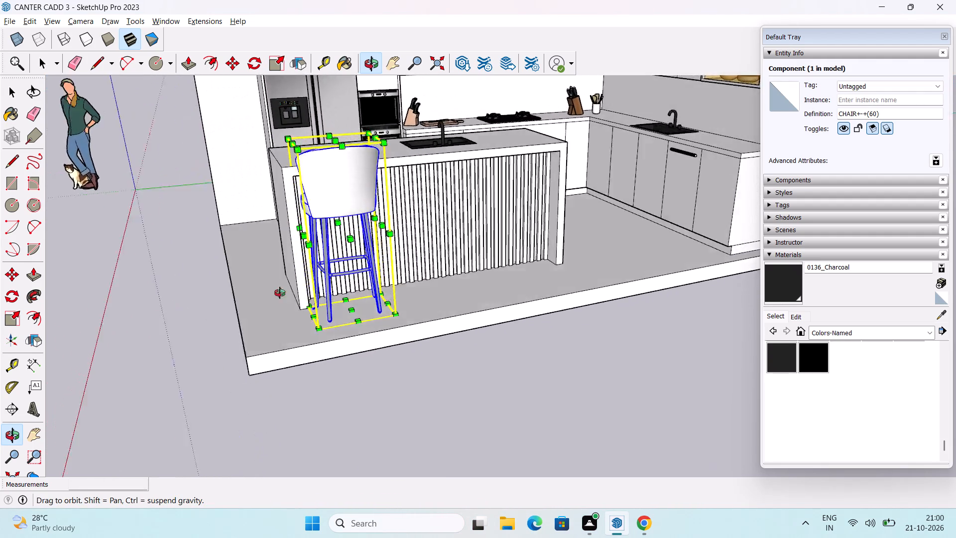
middle_click_drag(280, 293, 449, 353)
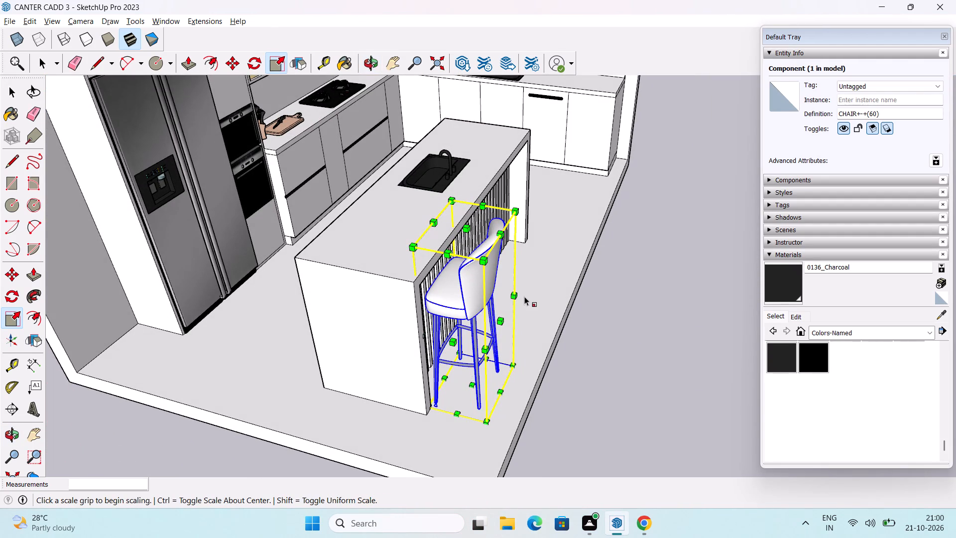
left_click_drag(503, 324, 516, 331)
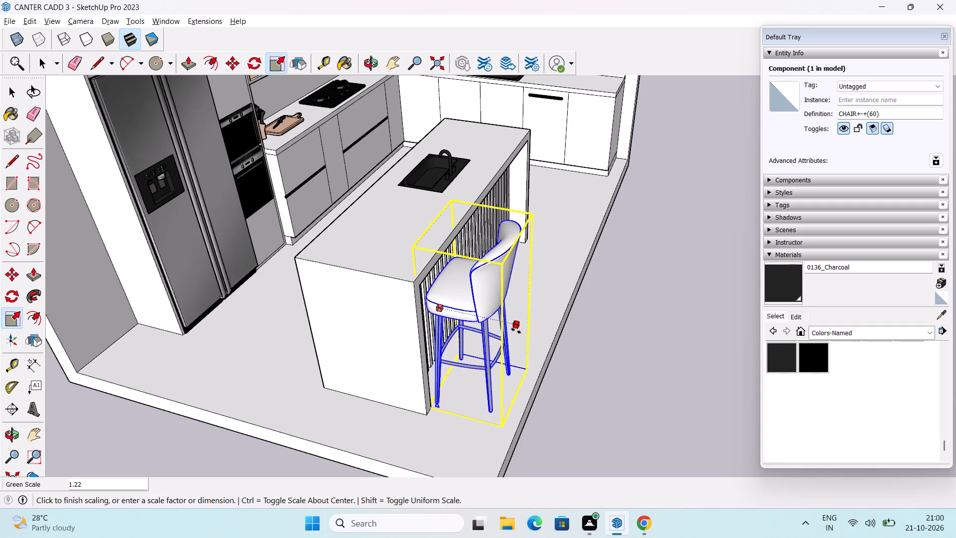
left_click_drag(516, 331, 520, 332)
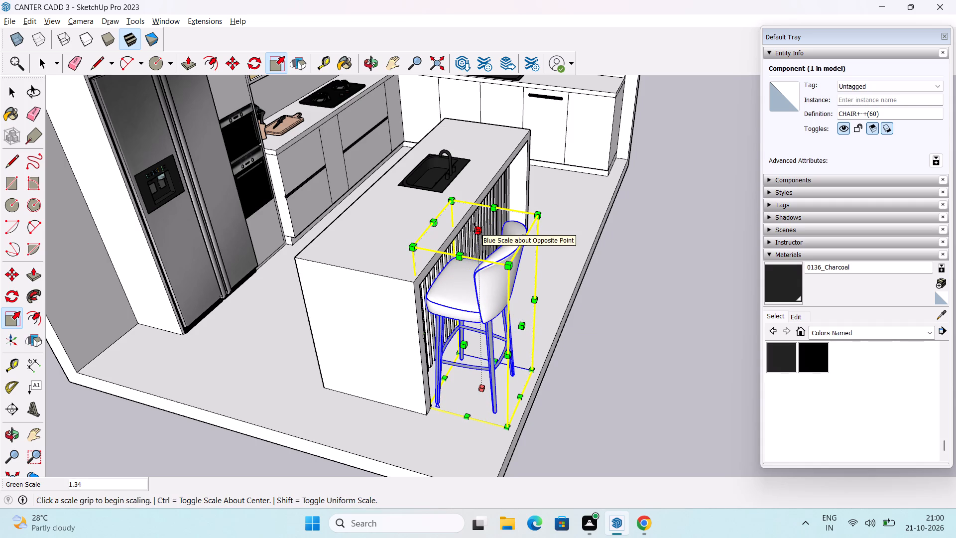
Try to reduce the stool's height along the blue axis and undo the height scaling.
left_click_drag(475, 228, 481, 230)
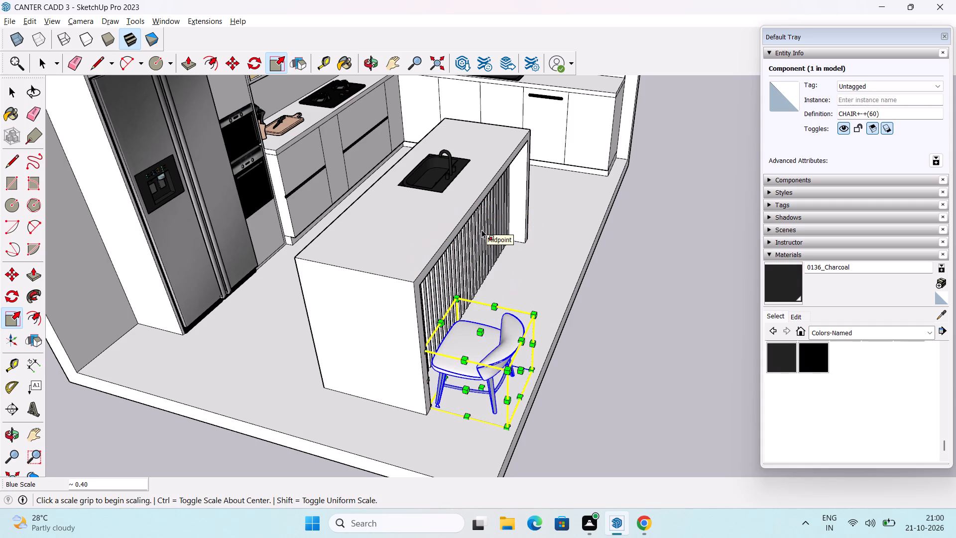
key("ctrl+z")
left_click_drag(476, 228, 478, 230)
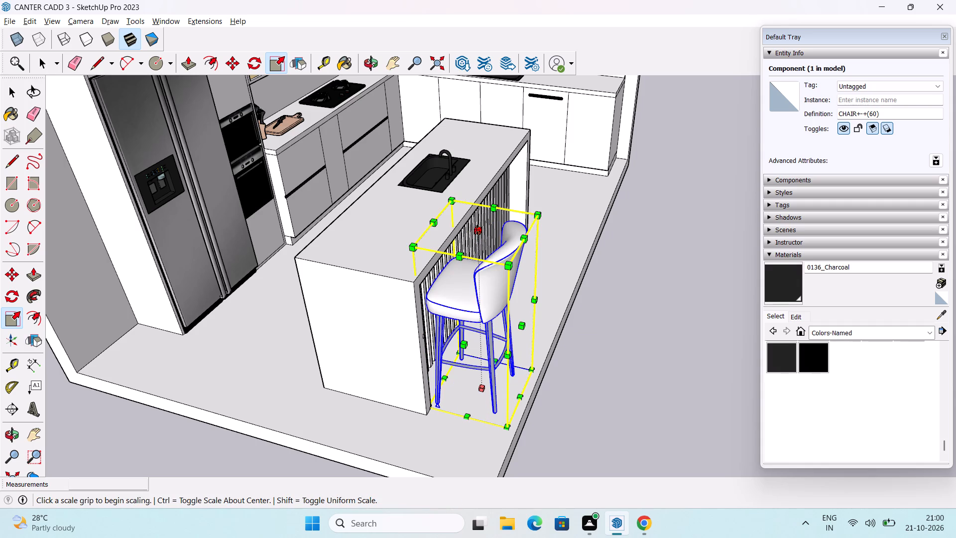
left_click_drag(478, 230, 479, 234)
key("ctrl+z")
Scale the stool down by about 0.87 along the green axis and 0.88 along the red axis.
scroll(488, 324, "up", 3)
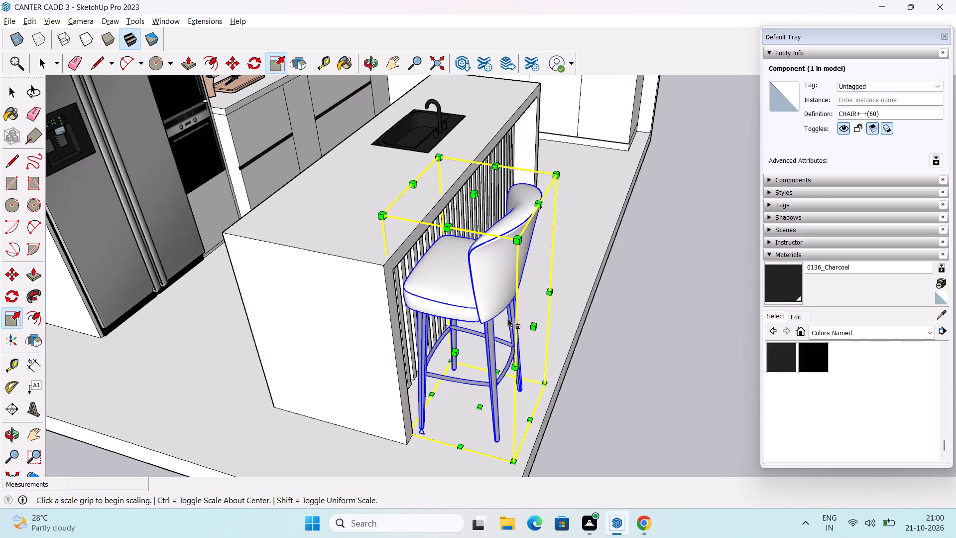
left_click_drag(532, 325, 521, 321)
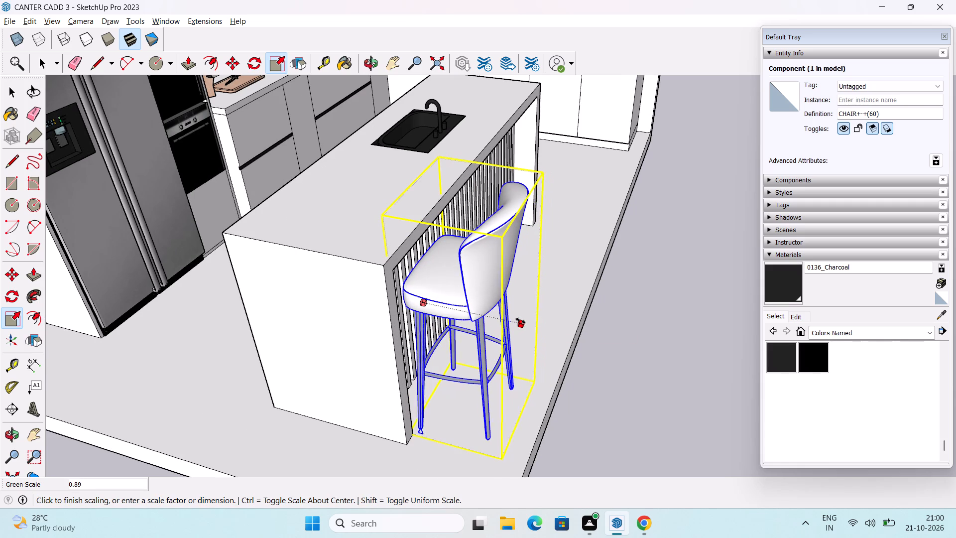
left_click_drag(521, 321, 519, 320)
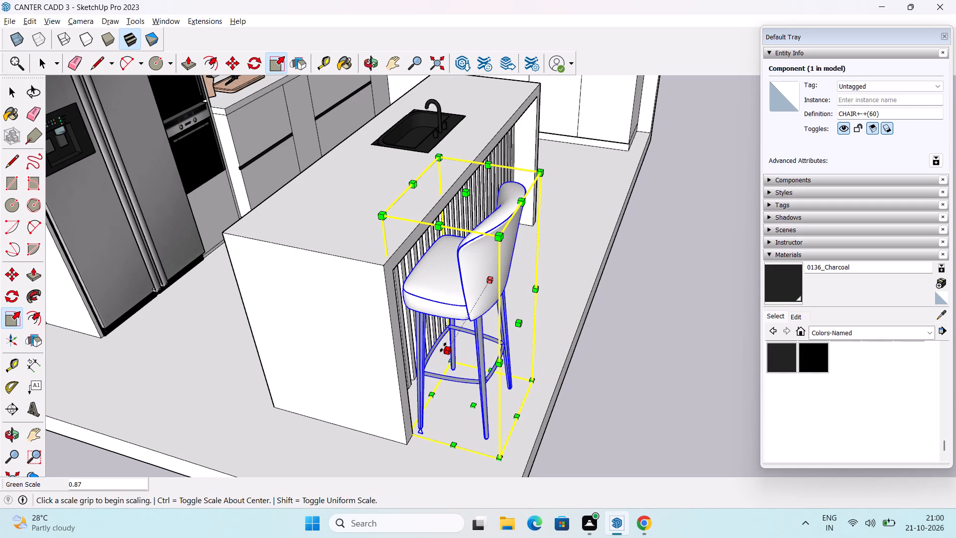
left_click_drag(447, 350, 455, 342)
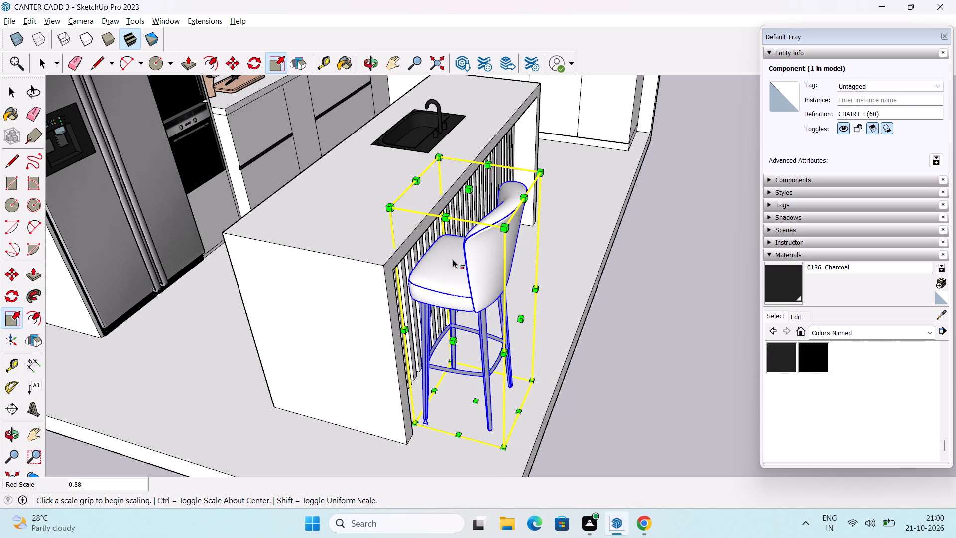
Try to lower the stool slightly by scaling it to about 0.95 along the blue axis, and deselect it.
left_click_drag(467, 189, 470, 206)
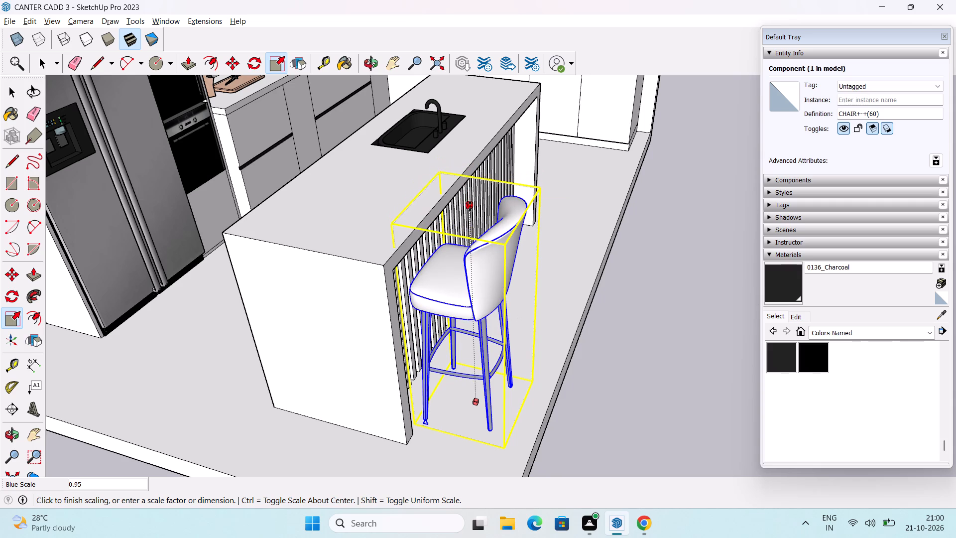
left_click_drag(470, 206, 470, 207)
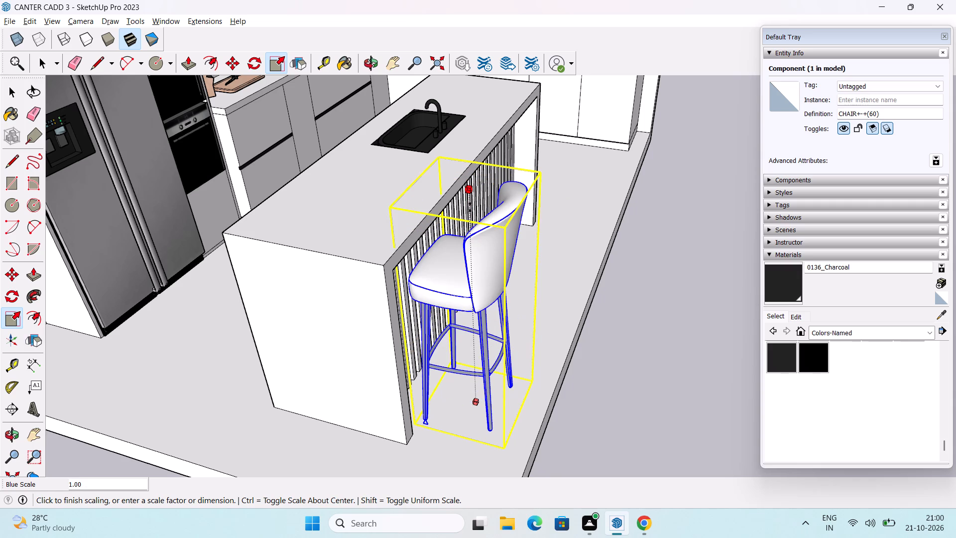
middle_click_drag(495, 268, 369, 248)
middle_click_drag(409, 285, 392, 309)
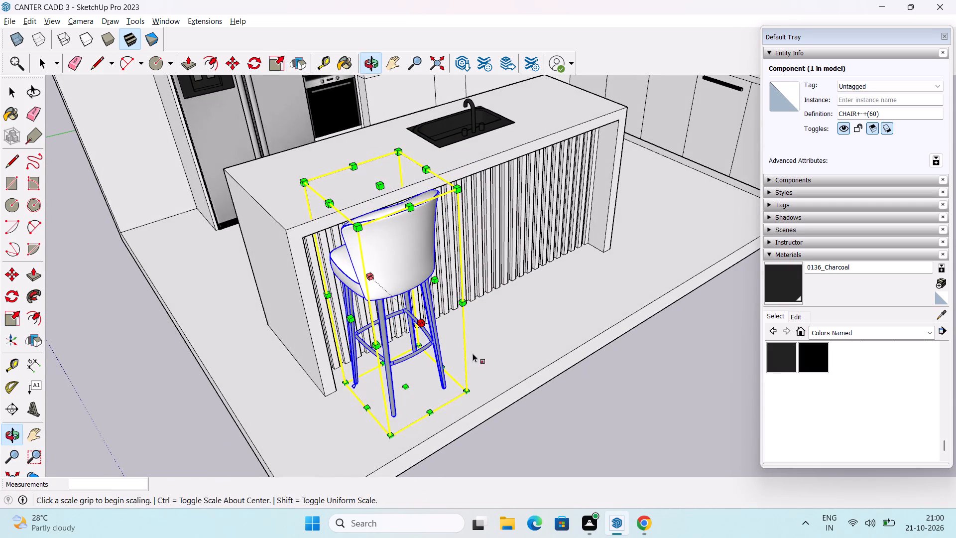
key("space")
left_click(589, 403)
Copy the stool about 1' 11 5/8" along the green axis to form a second seat beside the slatted side.
scroll(484, 358, "down", 3)
middle_click_drag(445, 360, 552, 384)
scroll(542, 367, "down", 1)
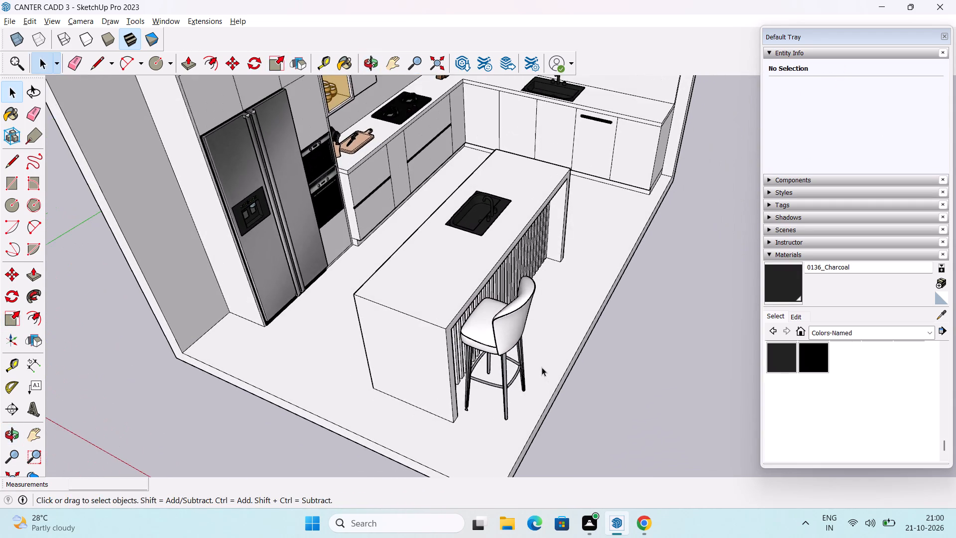
middle_click_drag(542, 366, 416, 355)
left_click(350, 318)
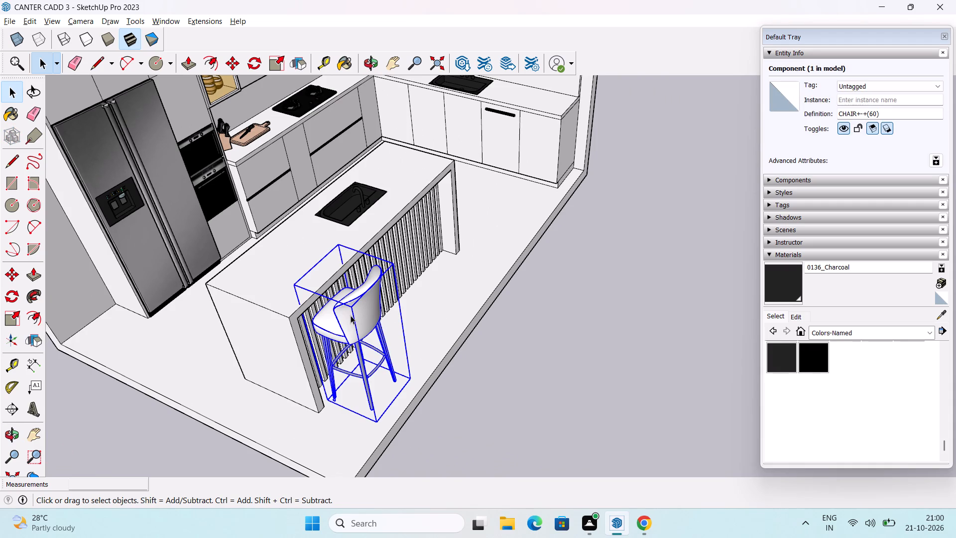
scroll(357, 340, "up", 1)
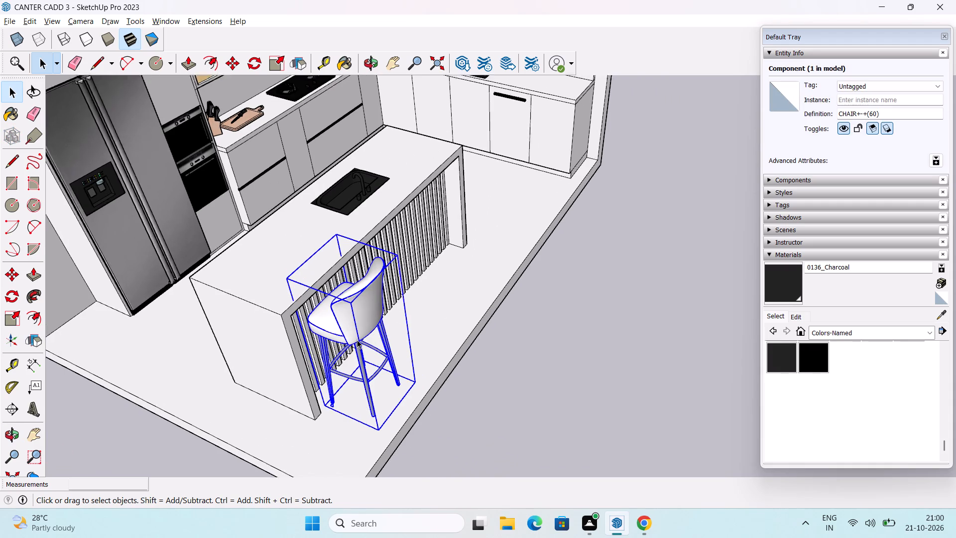
scroll(357, 340, "up", 1)
middle_click_drag(360, 349, 391, 333)
key("m")
scroll(388, 404, "up", 3, "ctrl")
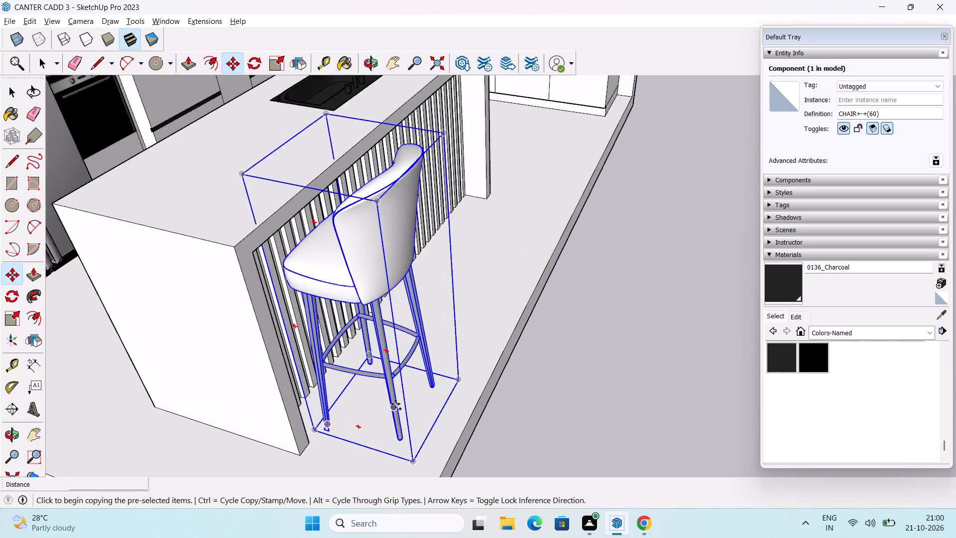
scroll(395, 404, "up", 3, "ctrl")
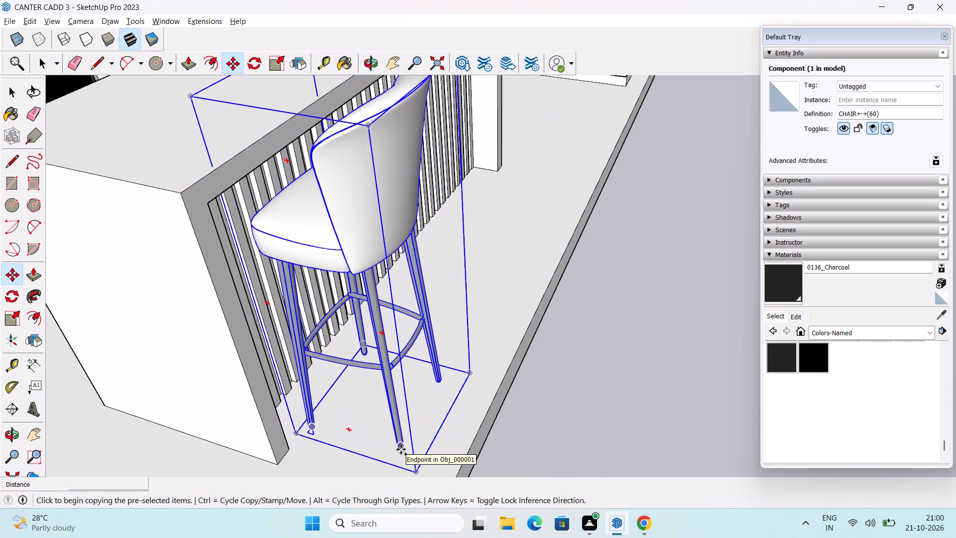
left_click(401, 449)
middle_click_drag(461, 355, 379, 384)
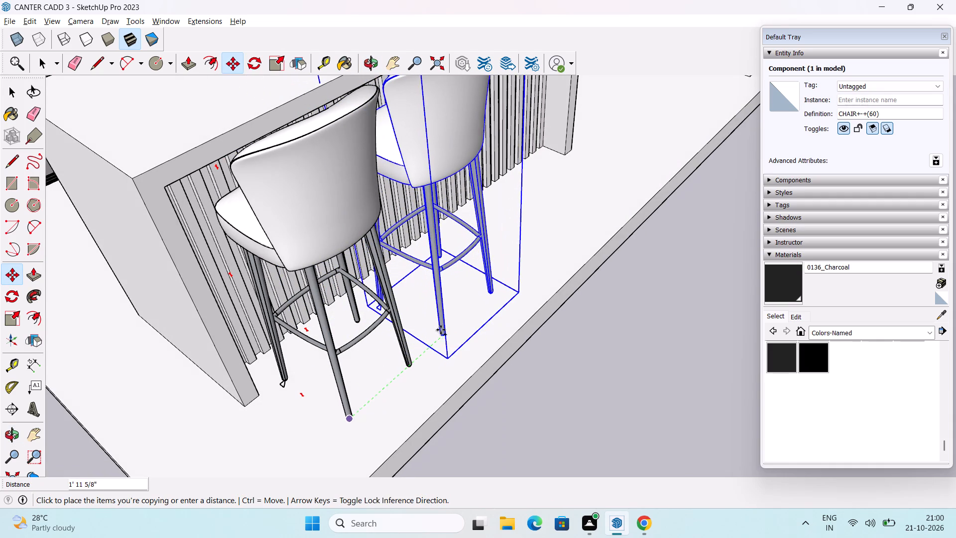
left_click(442, 329)
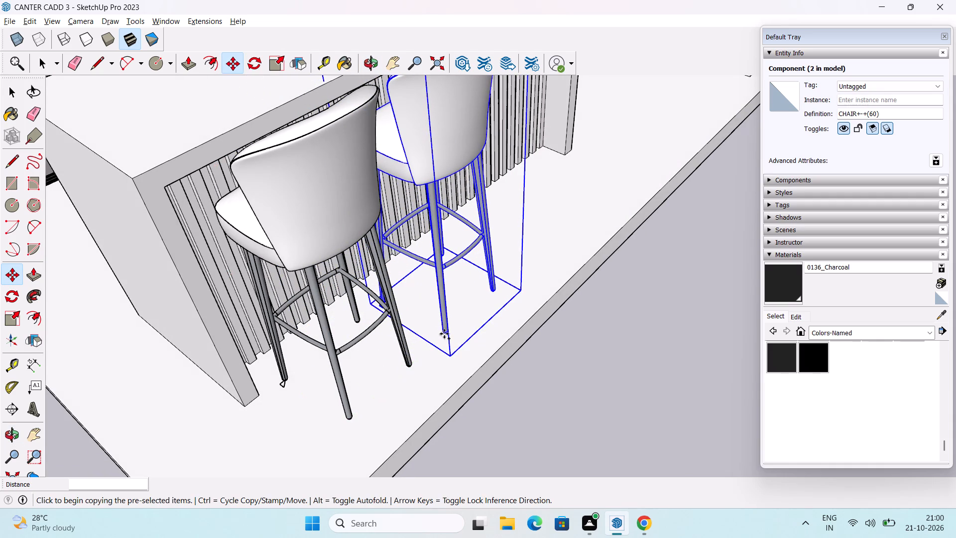
Copy the second stool about 2' farther along the green axis to add a third seat at the island.
left_click(445, 334)
middle_click_drag(541, 263, 411, 293)
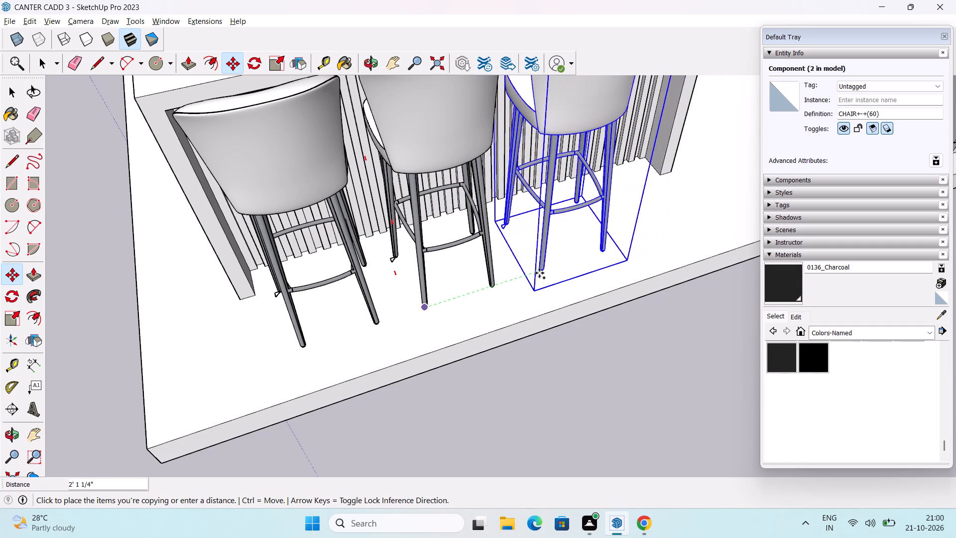
left_click(530, 272)
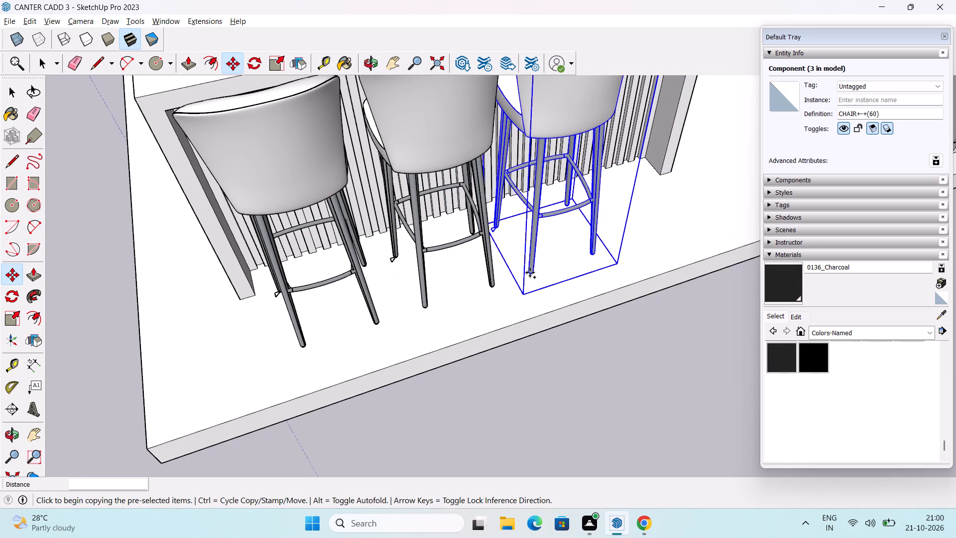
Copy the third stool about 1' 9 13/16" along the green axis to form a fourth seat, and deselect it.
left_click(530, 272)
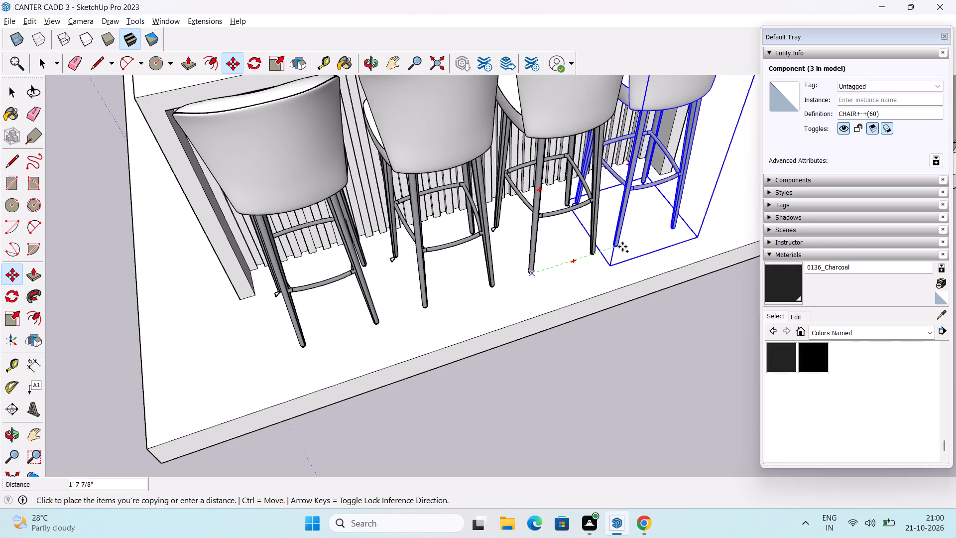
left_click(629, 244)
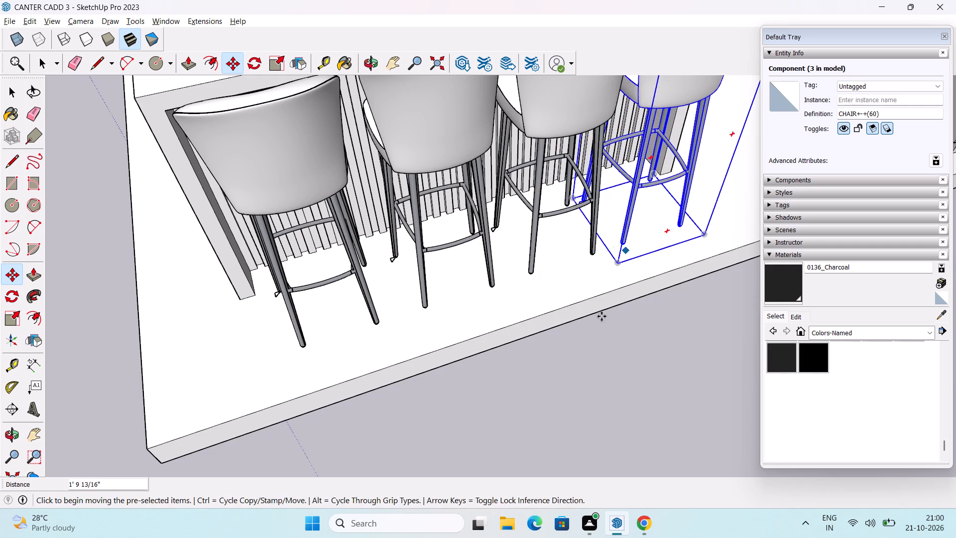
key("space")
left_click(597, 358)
Examine the row of stools from several angles, checking their height and spacing against the island.
scroll(597, 358, "down", 4)
middle_click_drag(585, 383, 326, 249)
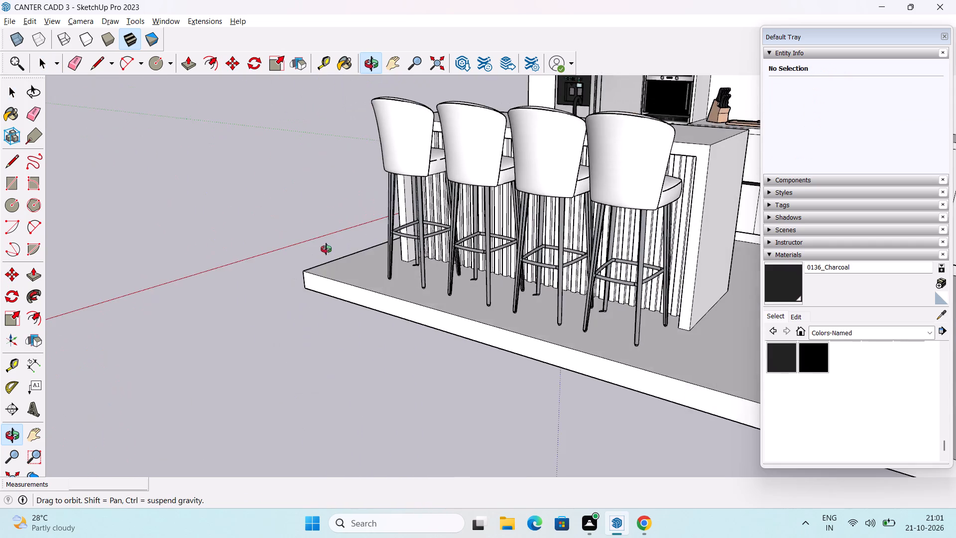
middle_click_drag(326, 249, 721, 370)
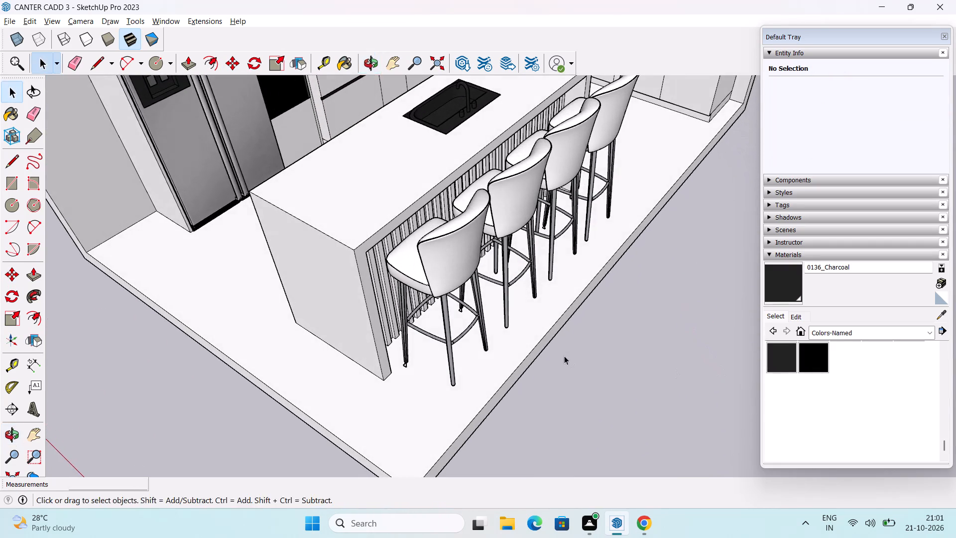
middle_click_drag(563, 354, 658, 395)
scroll(558, 334, "up", 3)
middle_click_drag(552, 338, 562, 316)
middle_click_drag(522, 370, 549, 280, "shift")
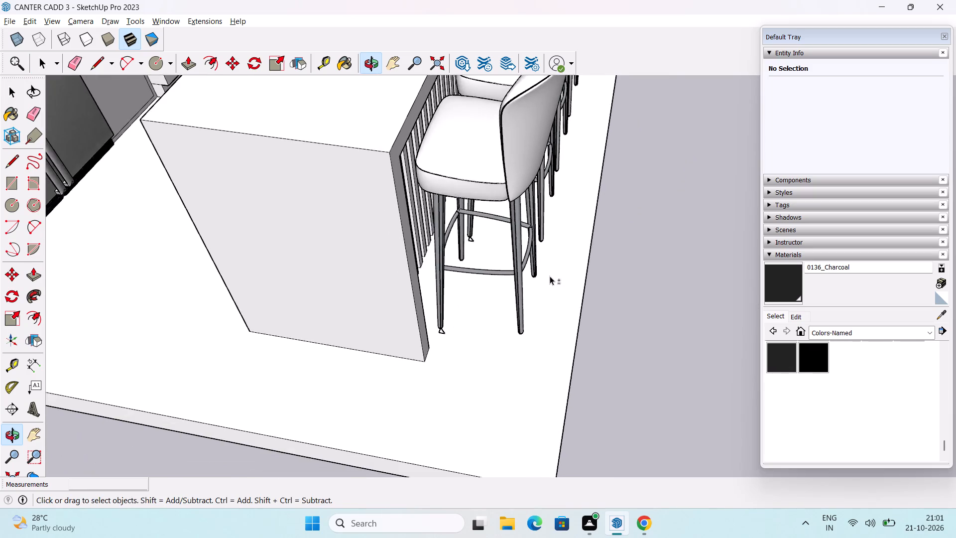
scroll(550, 275, "down", 3)
middle_click_drag(537, 305, 478, 390)
scroll(516, 236, "down", 3)
middle_click_drag(519, 253, 505, 279)
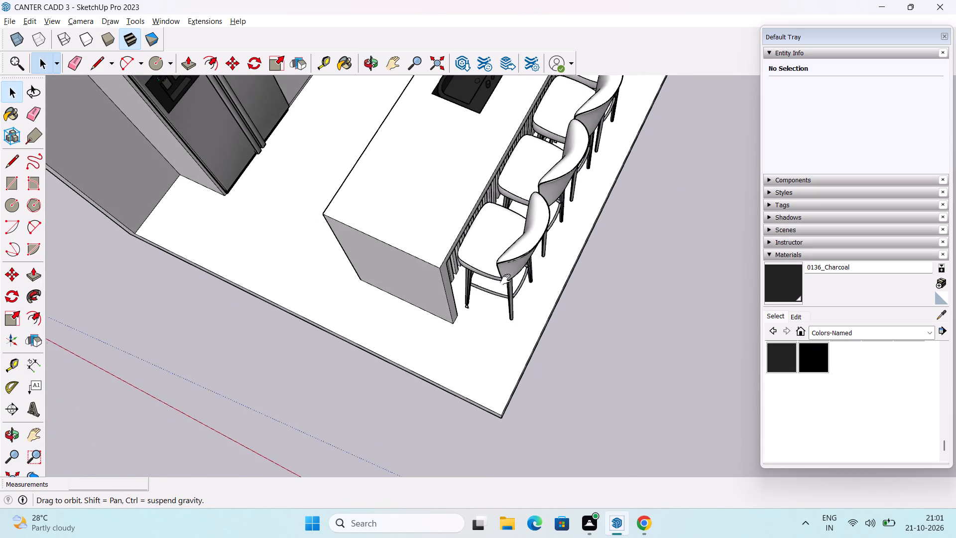
middle_click_drag(505, 279, 455, 330)
Undo the three stool copies, leaving only the original stool at the end of the island.
key("ctrl+z")
key("ctrl+z")
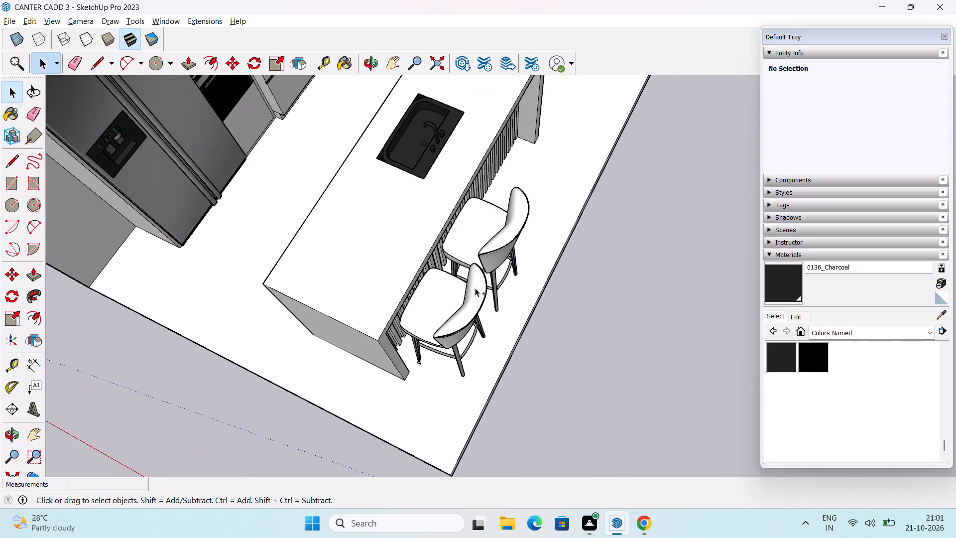
key("ctrl+z")
Scale the original stool to about 0.88 along the blue axis to lower it against the island, and deselect it.
left_click(475, 293)
middle_click_drag(455, 326, 469, 253)
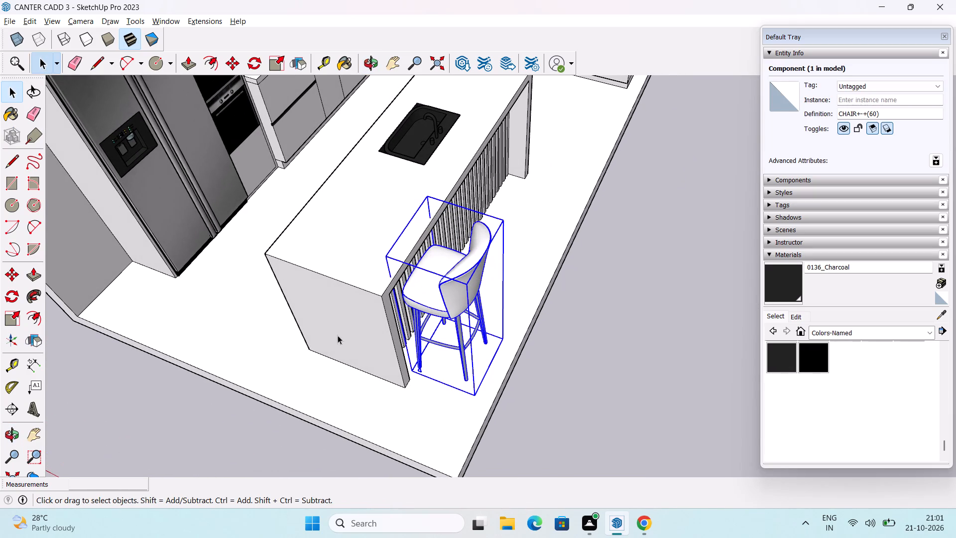
left_click(6, 322)
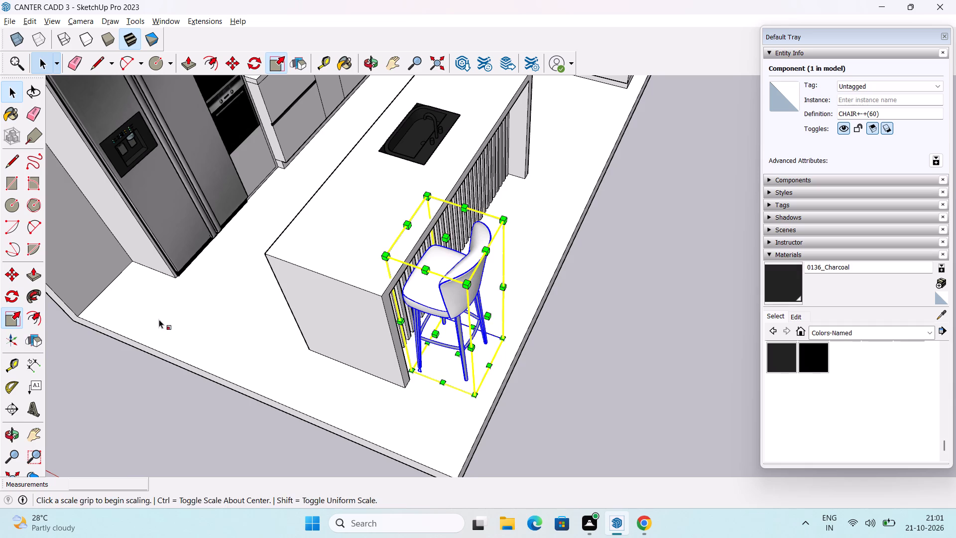
middle_click_drag(237, 322, 285, 320)
scroll(346, 317, "up", 3)
middle_click_drag(403, 384, 351, 358)
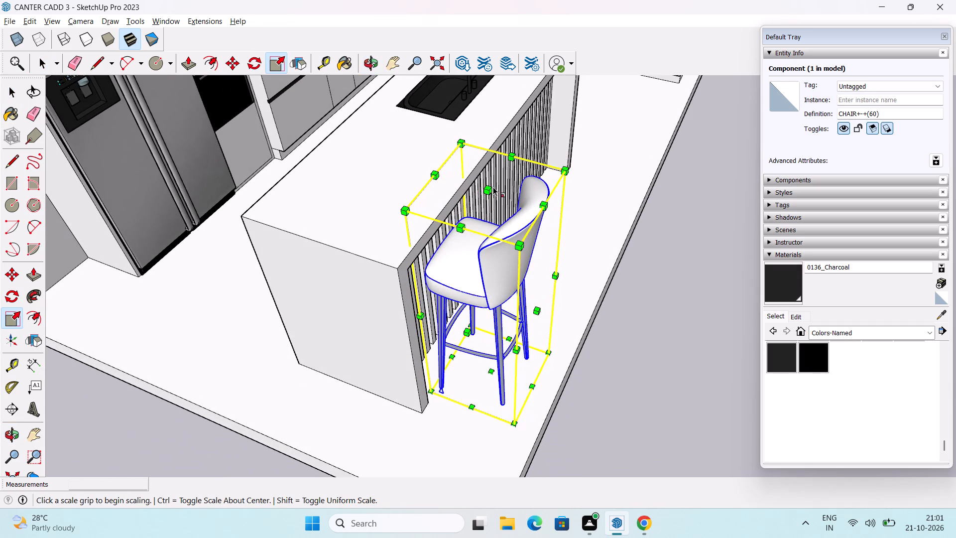
left_click_drag(490, 189, 493, 222)
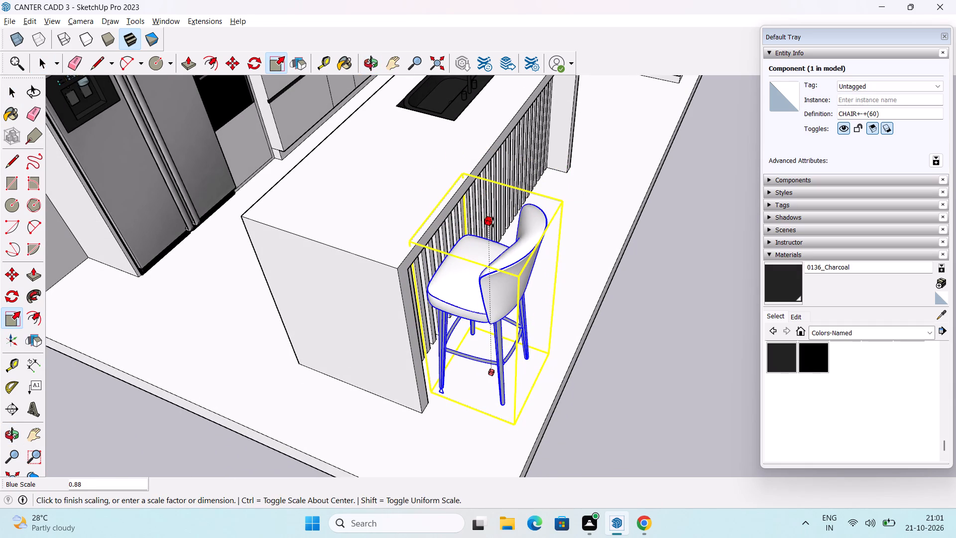
left_click_drag(493, 222, 493, 224)
middle_click_drag(486, 260, 413, 147)
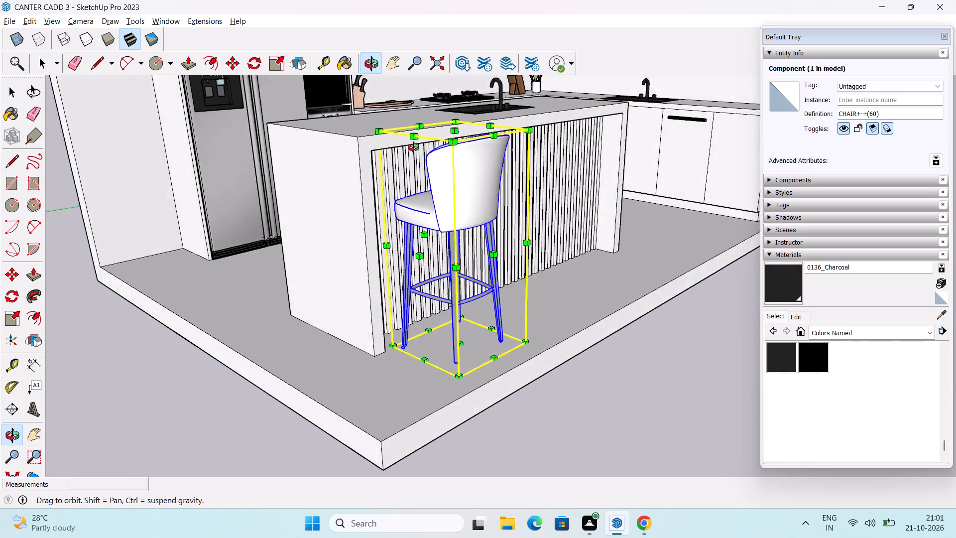
middle_click_drag(413, 147, 457, 239)
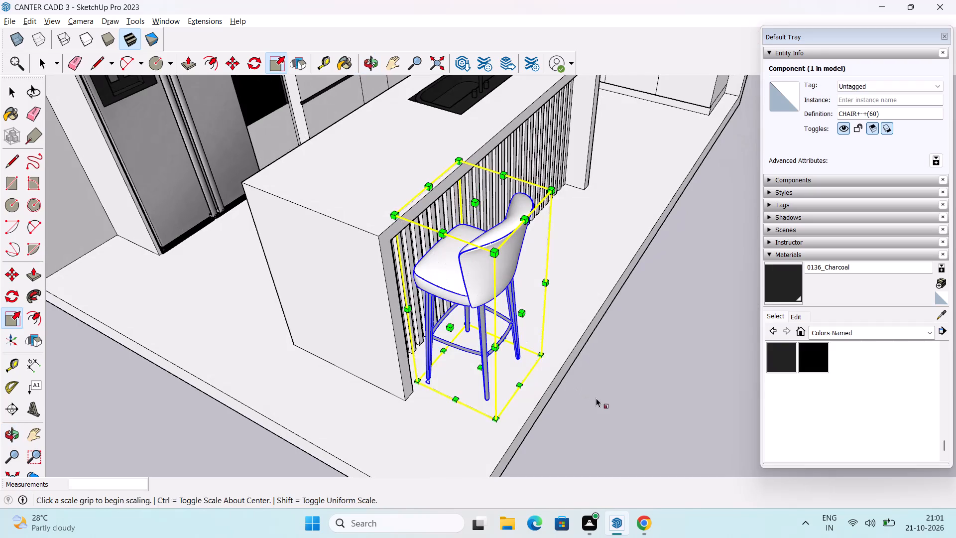
key("space")
left_click(597, 399)
Move the stool about 3" along the green axis toward the near end panel of the island.
scroll(488, 382, "up", 2)
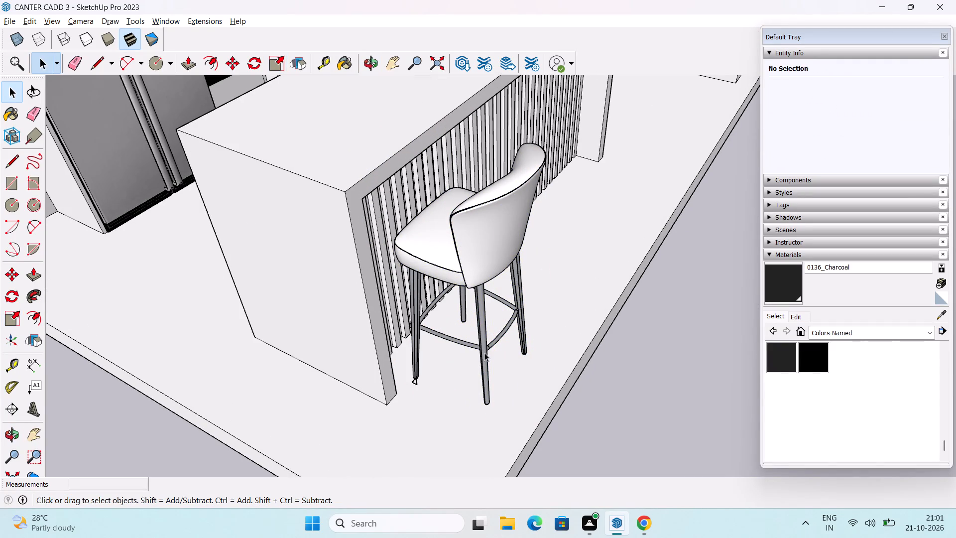
left_click(484, 353)
key("m")
scroll(459, 404, "up", 3)
middle_click_drag(459, 404, 322, 431)
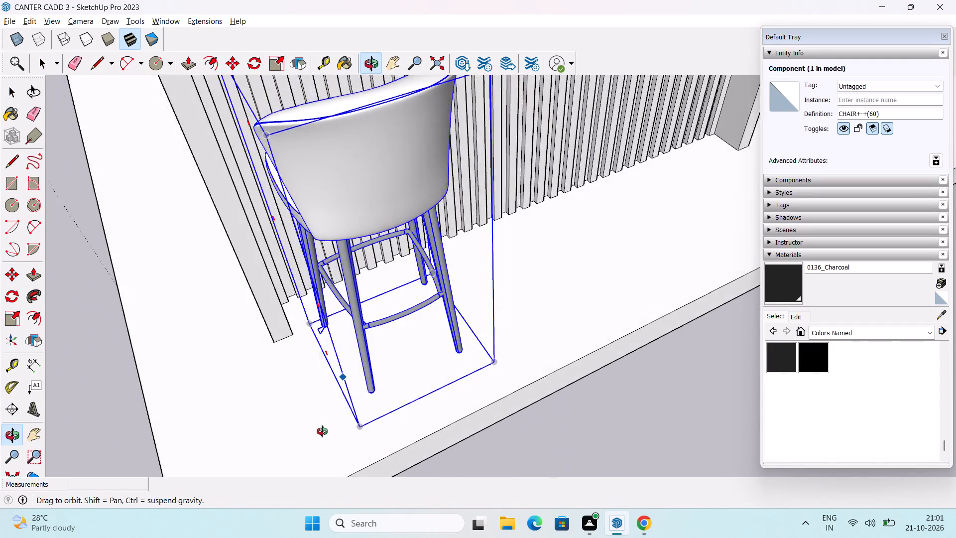
middle_click_drag(322, 431, 309, 418)
scroll(320, 395, "up", 1)
left_click_drag(363, 379, 341, 386)
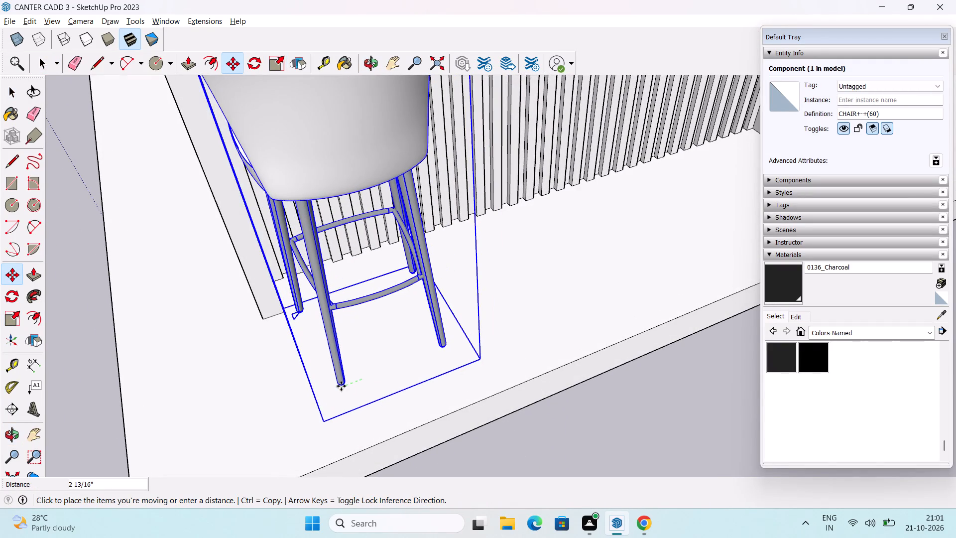
left_click_drag(341, 386, 335, 387)
Move the stool about 4 1/4" along the red axis, closer to the slatted side of the island.
middle_click_drag(335, 389, 408, 368)
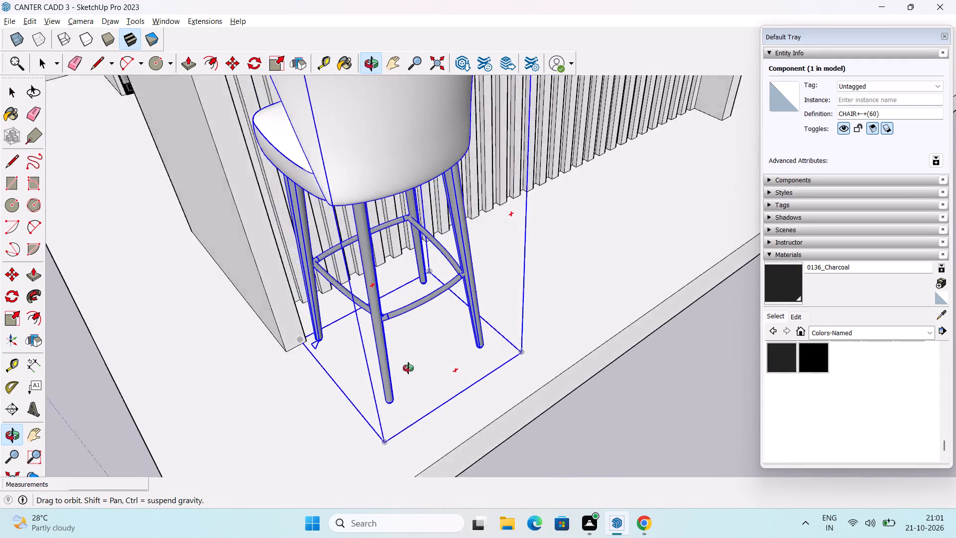
middle_click_drag(408, 368, 503, 395)
scroll(438, 432, "up", 3)
middle_click_drag(438, 429, 384, 454)
scroll(348, 406, "up", 1)
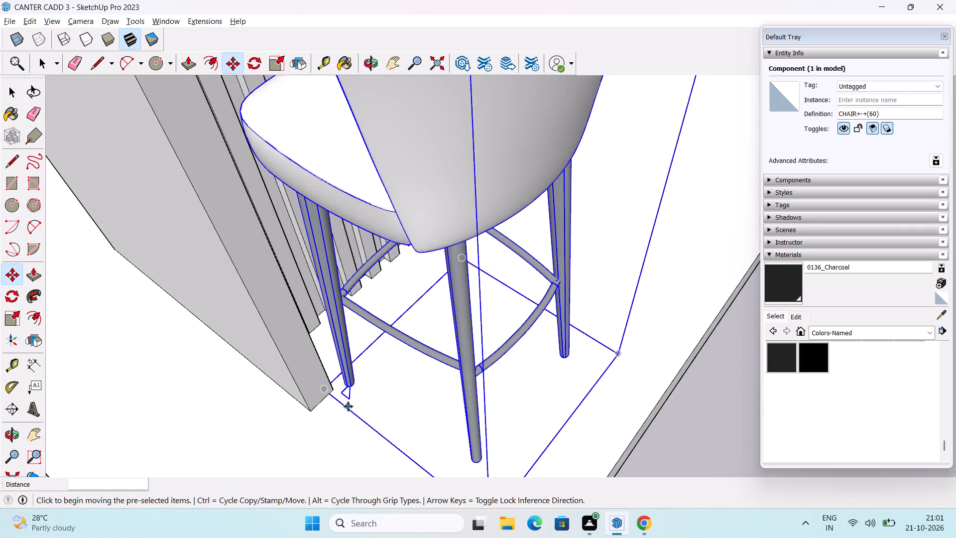
scroll(348, 406, "up", 1)
left_click(352, 397)
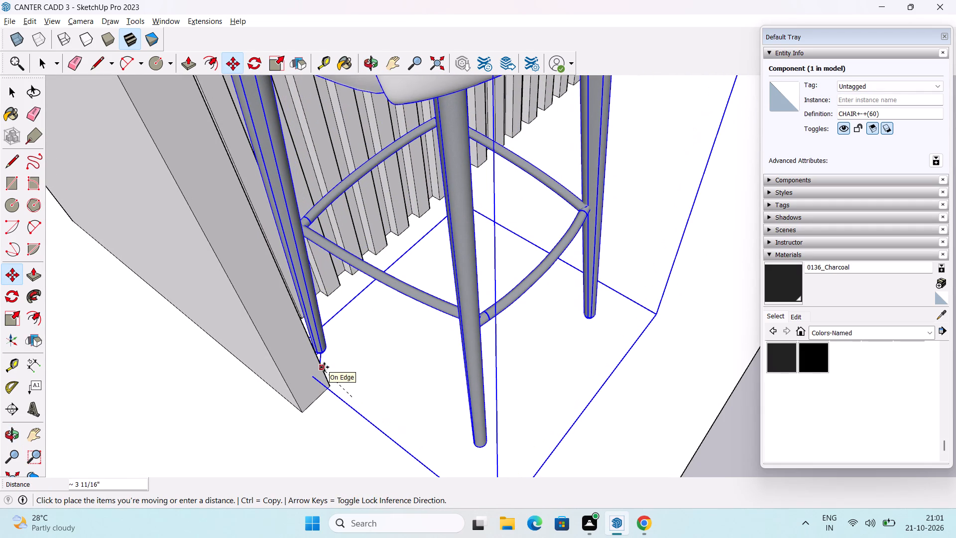
middle_click_drag(324, 367, 242, 386)
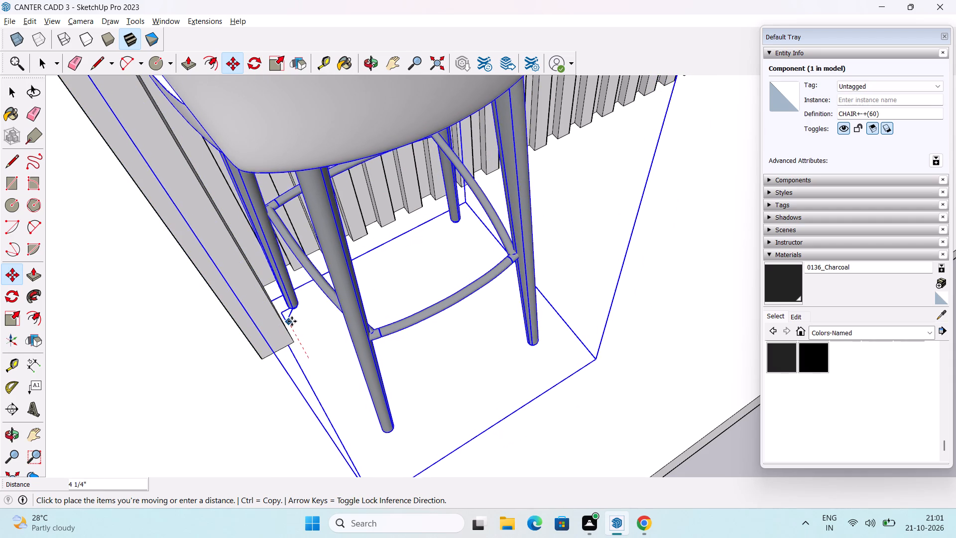
left_click(292, 321)
key("space")
left_click(215, 375)
Copy the stool about 1' 9 1/8" along the green axis to form a second seat beside the slats.
scroll(219, 372, "down", 6)
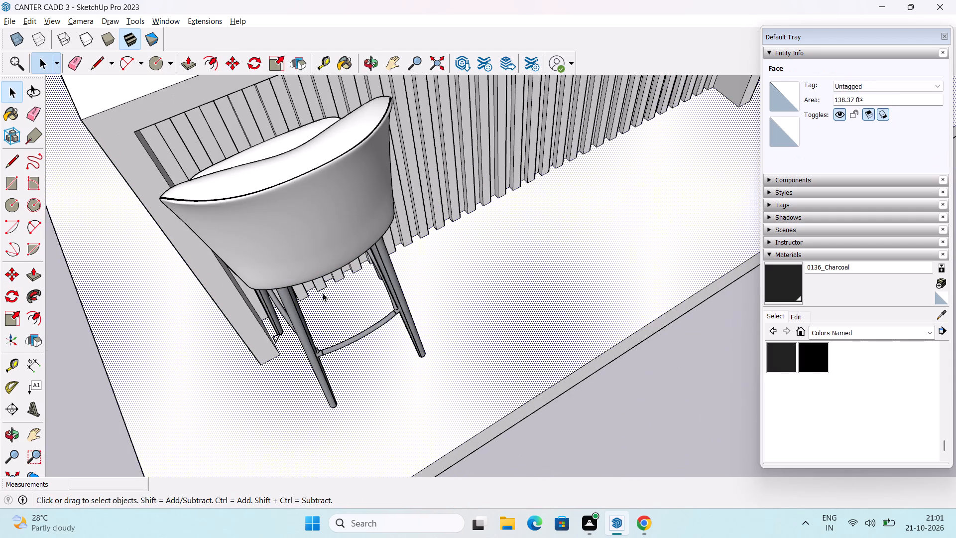
left_click(320, 230)
middle_click_drag(314, 293, 338, 152)
scroll(336, 206, "down", 7)
middle_click_drag(394, 281, 396, 291)
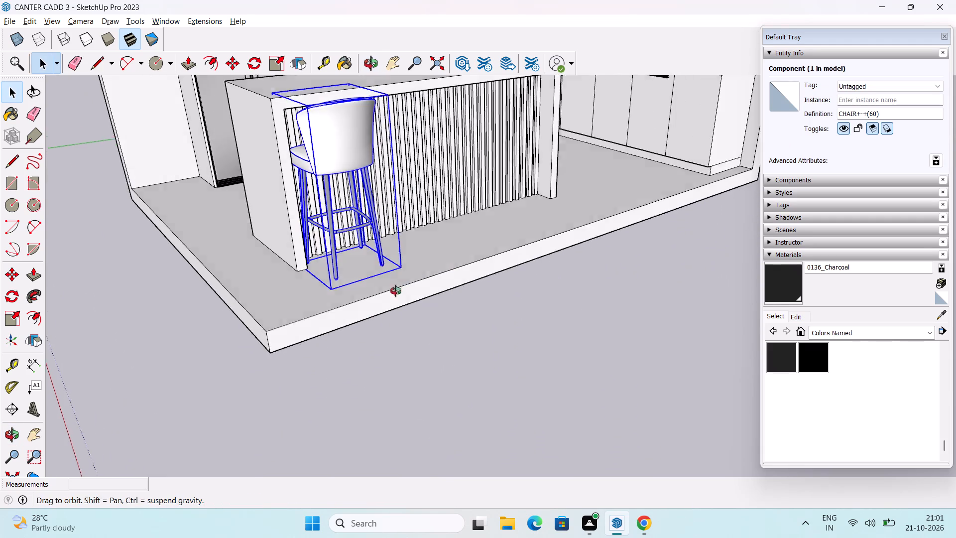
middle_click_drag(396, 291, 378, 323)
middle_click_drag(397, 296, 337, 384)
scroll(308, 378, "up", 2)
middle_click_drag(307, 370, 291, 377)
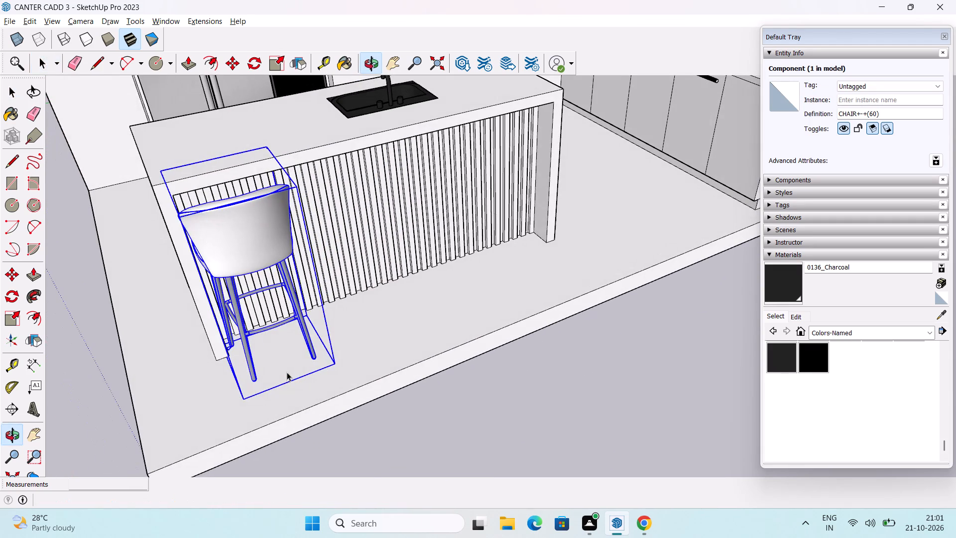
key("m")
scroll(261, 377, "up", 5)
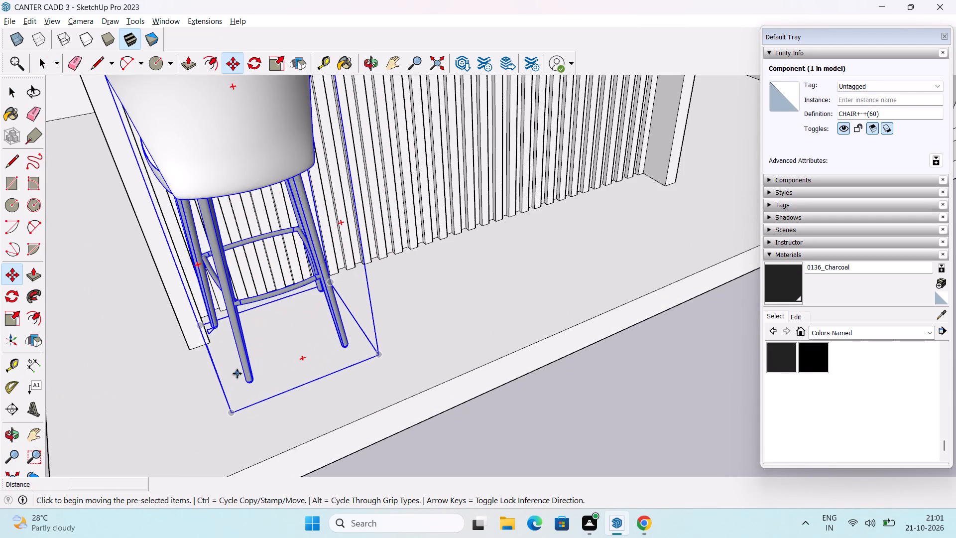
left_click(248, 384)
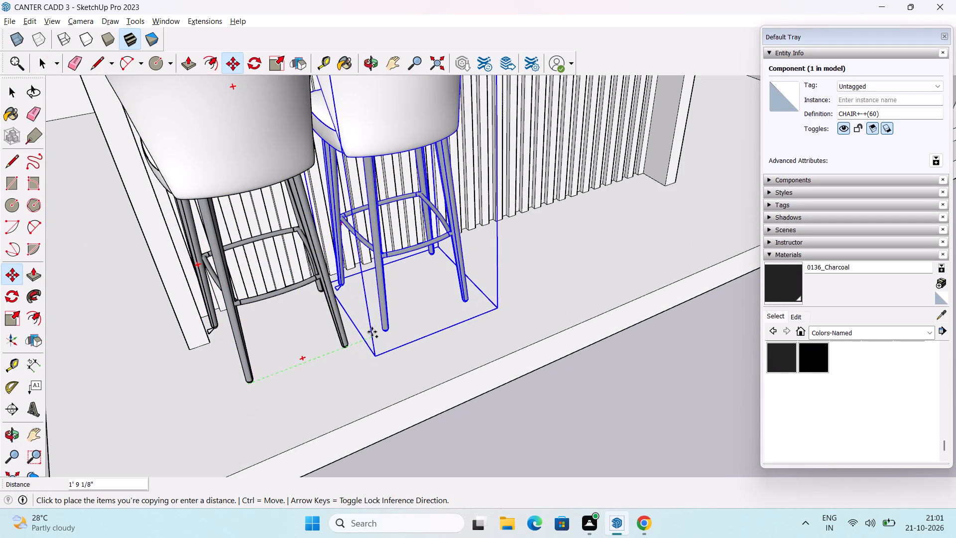
left_click(372, 332)
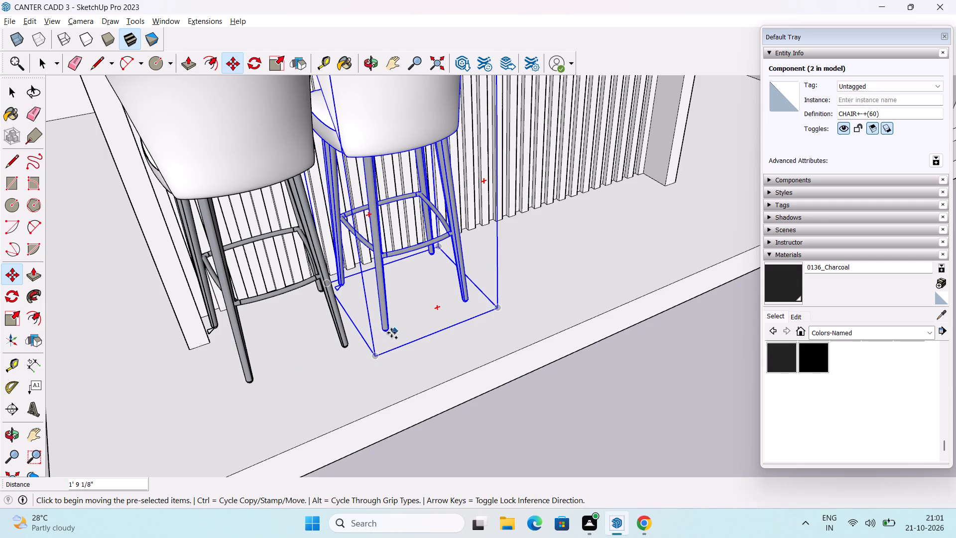
Copy the second stool about 1' 10" farther along the green axis to add a third seat.
left_click(385, 331)
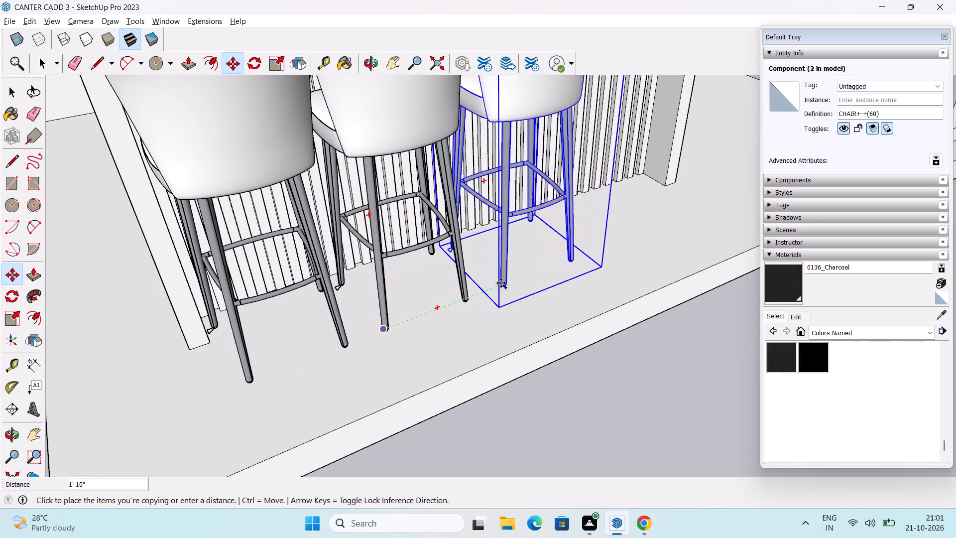
left_click(501, 283)
Copy the third stool about 1' 11 5/8" along the green axis to add a fourth seat, and clear the selection.
left_click(503, 286)
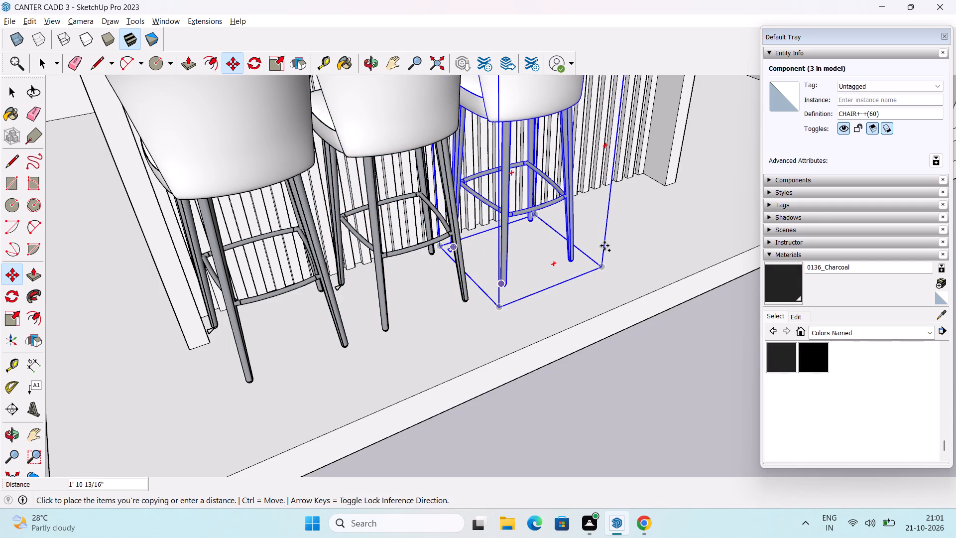
middle_click_drag(604, 246, 495, 286)
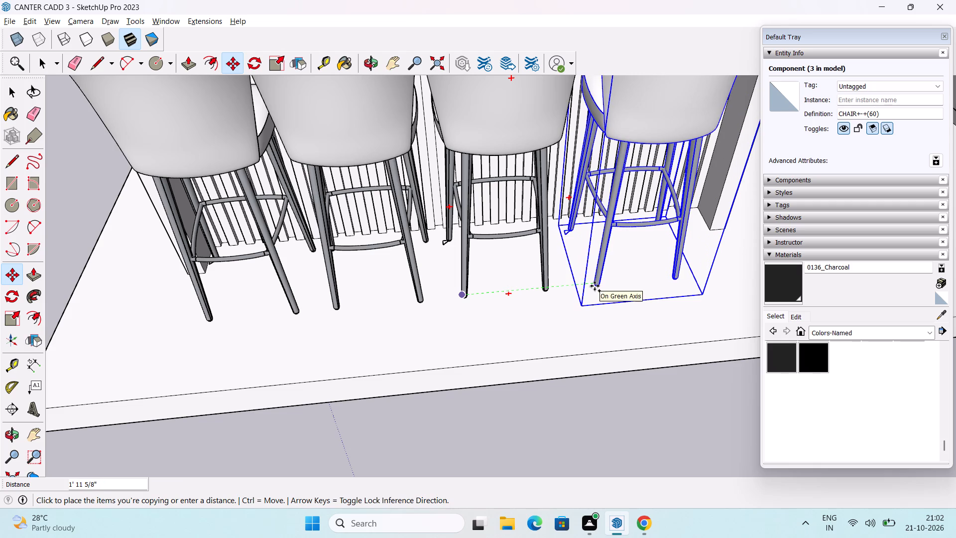
left_click(595, 286)
key("space")
left_click(580, 399)
Examine the row of four stools along the island and the surrounding kitchen from several angles.
scroll(580, 399, "down", 2)
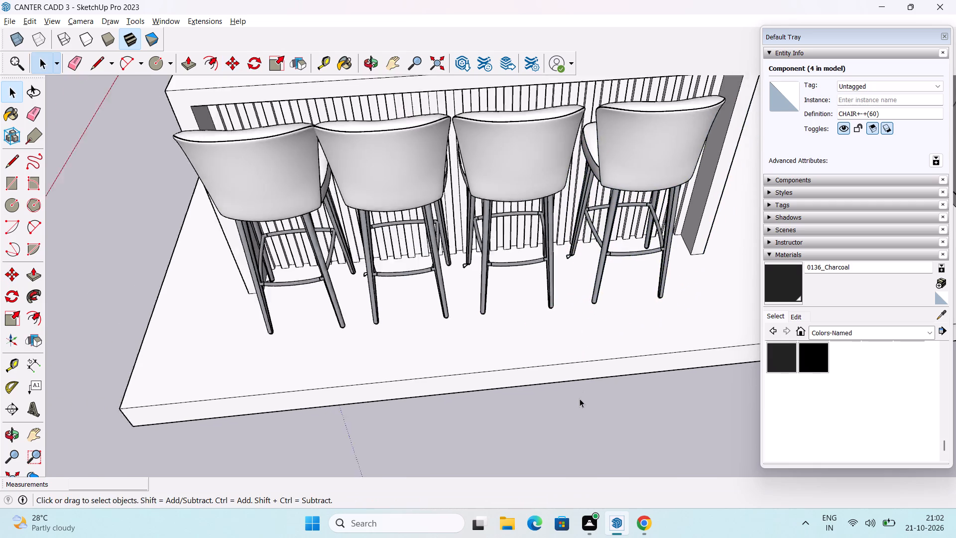
scroll(580, 399, "down", 5)
middle_click_drag(573, 408, 772, 371)
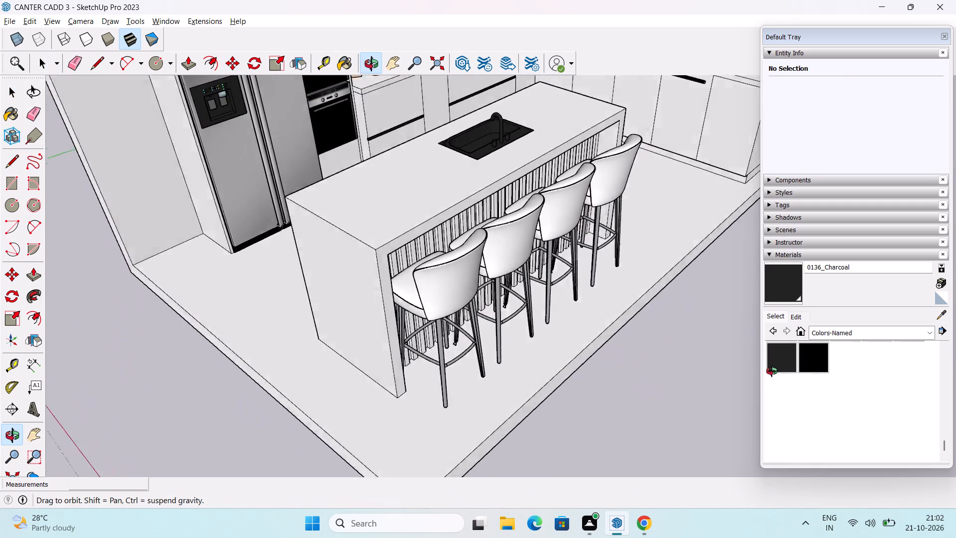
middle_click_drag(772, 371, 772, 371)
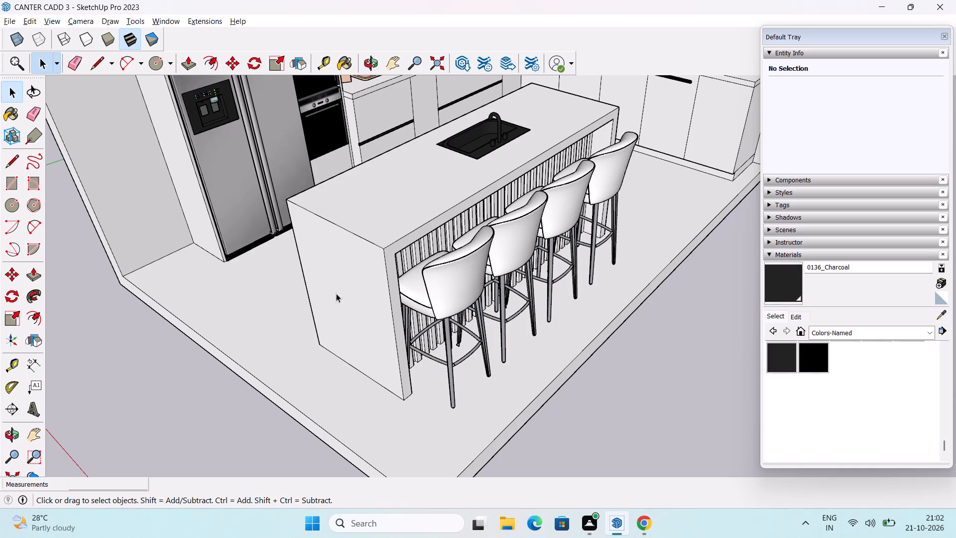
middle_click_drag(358, 306, 371, 321)
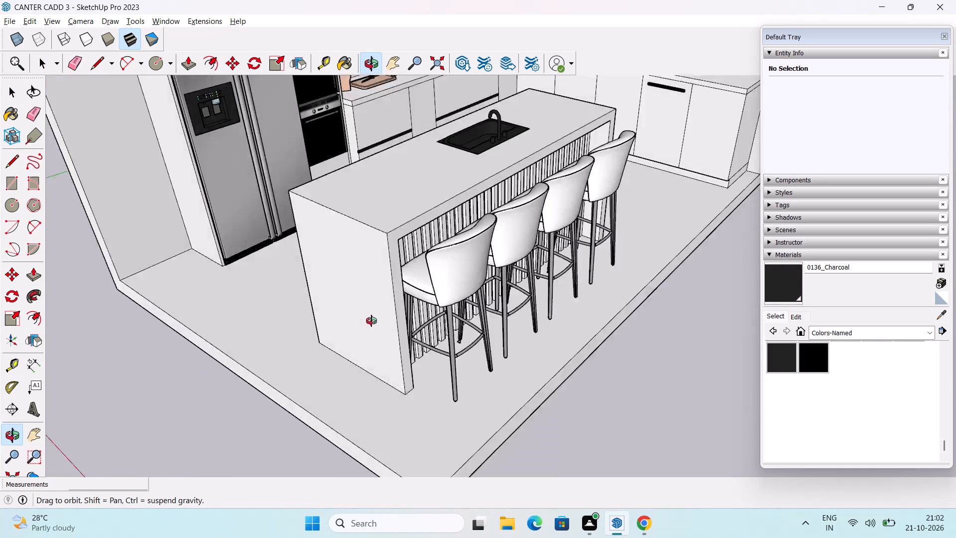
middle_click_drag(371, 321, 394, 367)
scroll(399, 312, "down", 1)
middle_click_drag(396, 305, 327, 368, "shift")
middle_click_drag(333, 348, 332, 328)
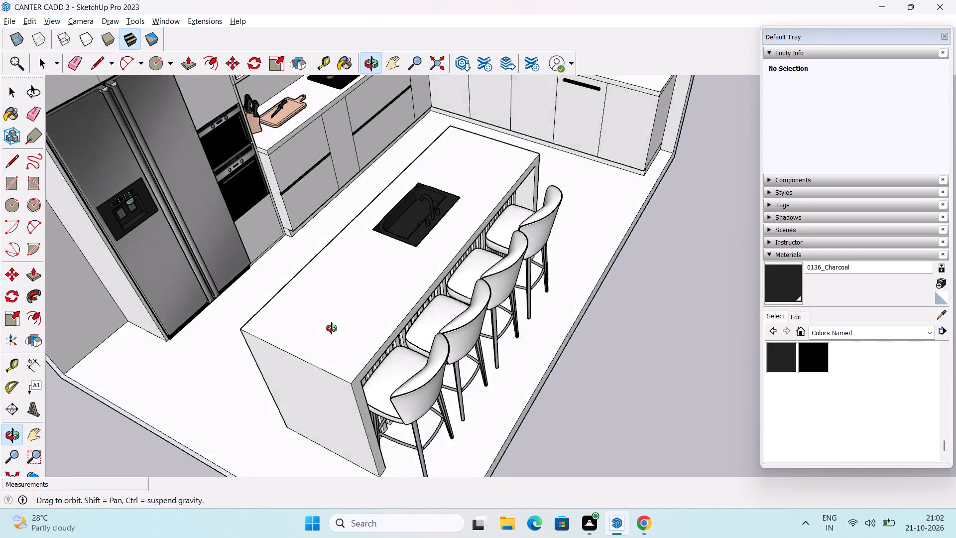
middle_click_drag(332, 328, 280, 280)
scroll(379, 278, "up", 4)
middle_click_drag(379, 271, 370, 334, "shift")
scroll(375, 276, "down", 4)
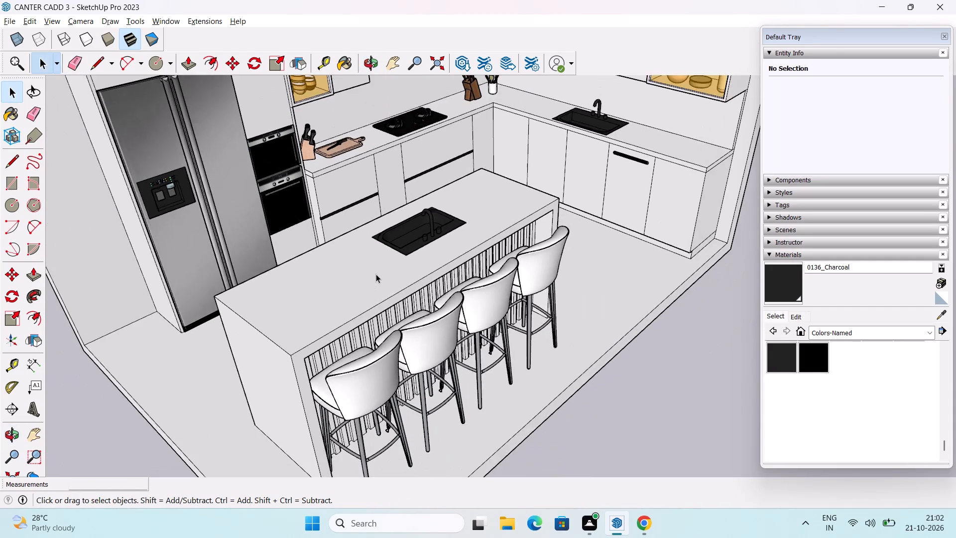
Examine the island seating, cabinets and surrounding walls of the kitchen from several angles.
middle_click_drag(378, 275, 389, 331)
scroll(396, 301, "down", 3)
middle_click_drag(397, 293, 326, 405)
middle_click_drag(323, 393, 355, 347)
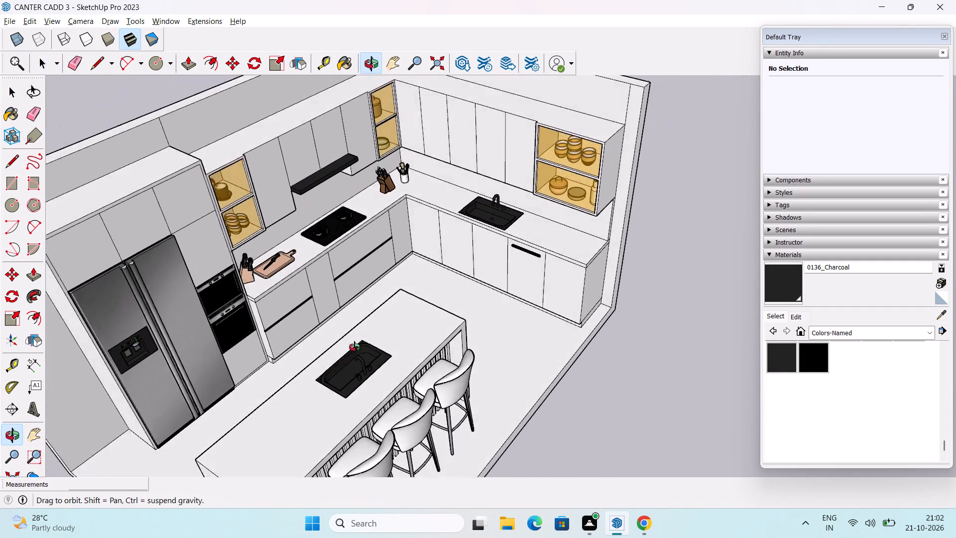
middle_click_drag(355, 347, 355, 321)
middle_click_drag(353, 316, 327, 329, "shift")
middle_click_drag(375, 329, 303, 335)
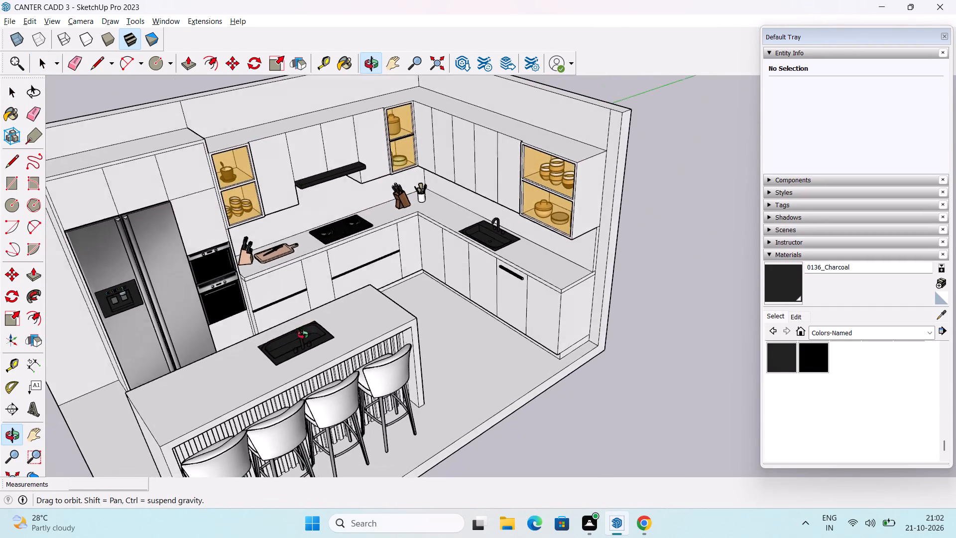
middle_click_drag(303, 335, 305, 327)
scroll(317, 309, "down", 1)
middle_click_drag(313, 311, 360, 355)
scroll(313, 237, "up", 3)
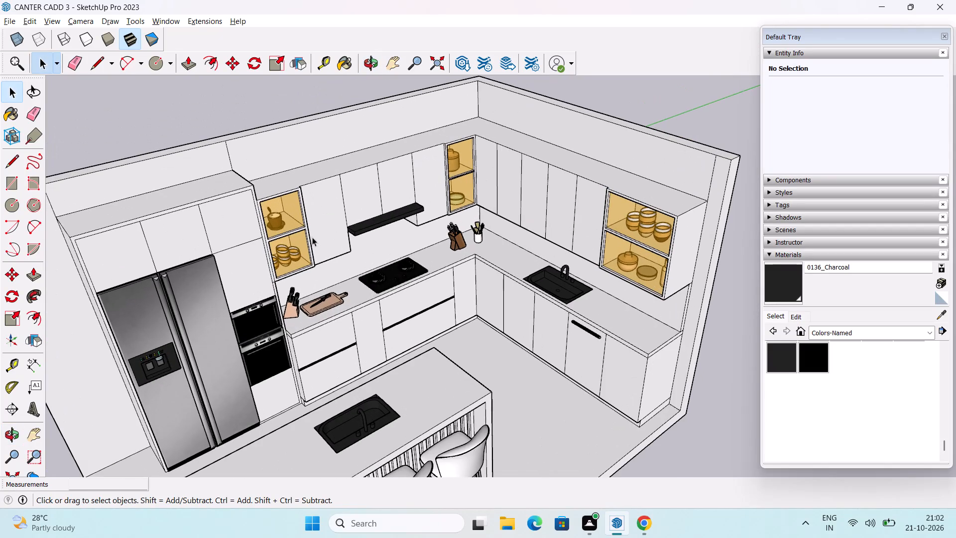
Erase the two stray edges on the back wall beside and above the tall refrigerator cabinet.
key("e")
middle_click_drag(143, 218, 168, 202)
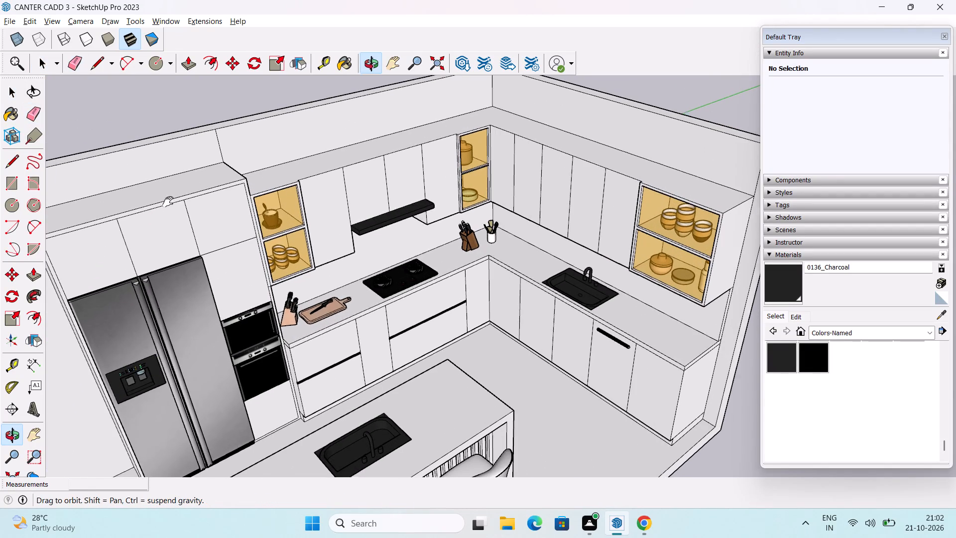
middle_click_drag(168, 202, 190, 190)
left_click_drag(60, 164, 76, 159)
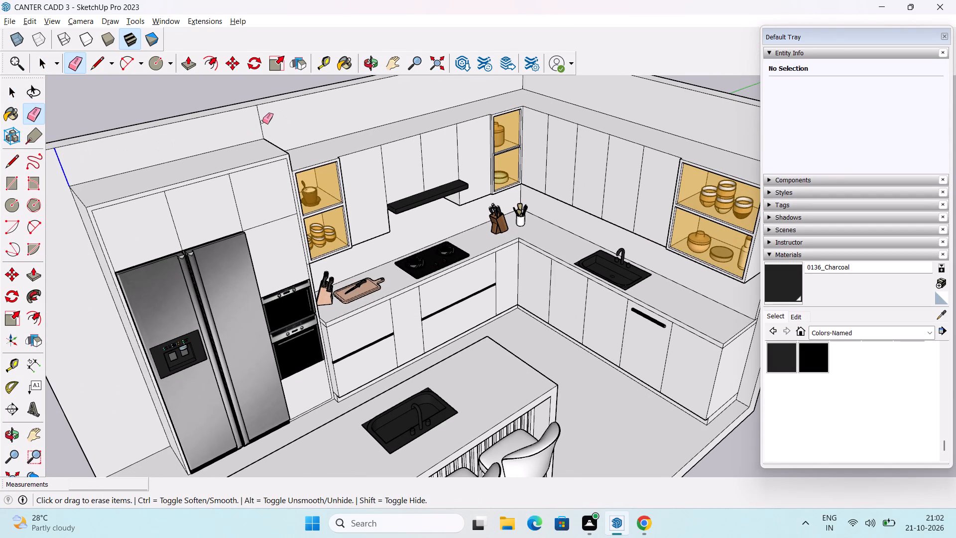
left_click(260, 122)
key("space")
Collapse the entity details and open the Synthetic Surfaces material collection.
scroll(288, 189, "down", 4)
middle_click_drag(310, 245, 306, 213)
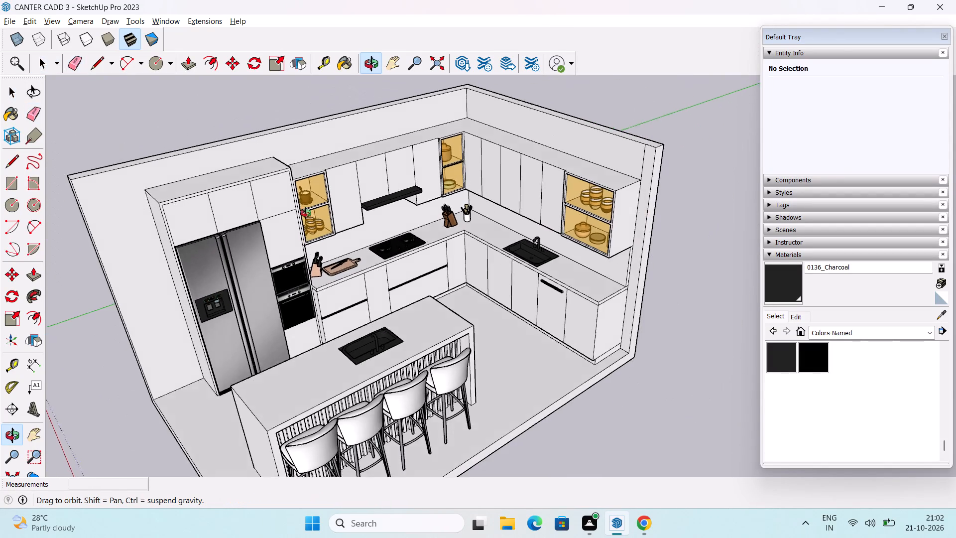
middle_click_drag(306, 213, 324, 255)
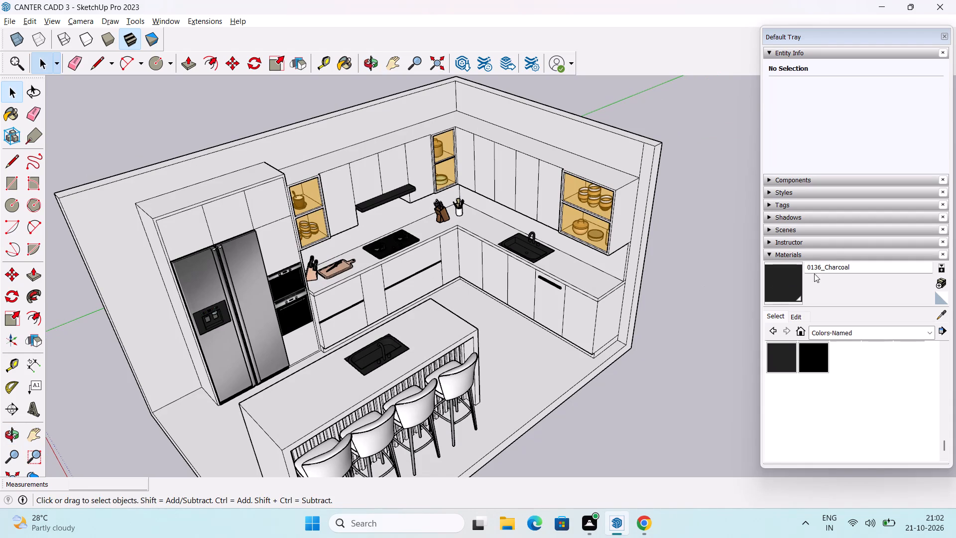
left_click(884, 54)
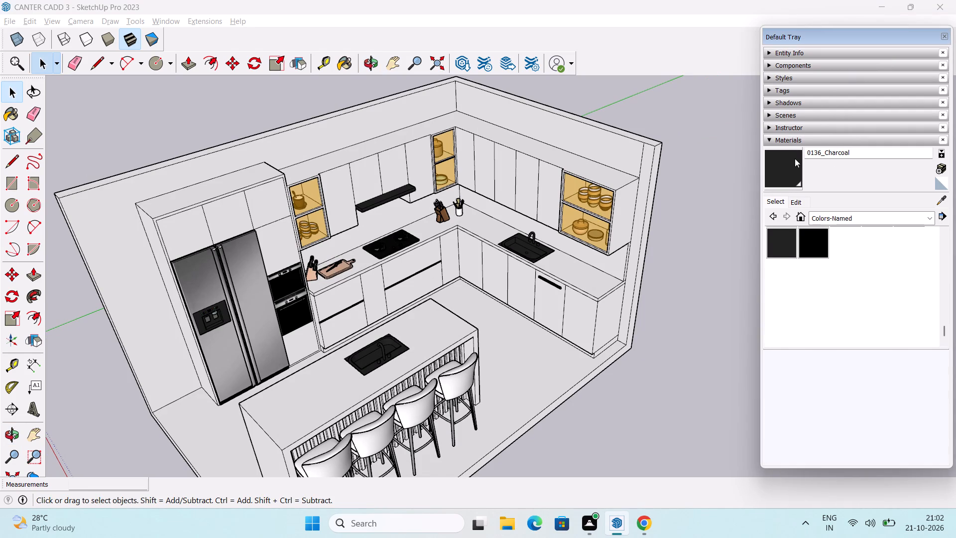
scroll(782, 186, "up", 1)
left_click(858, 216)
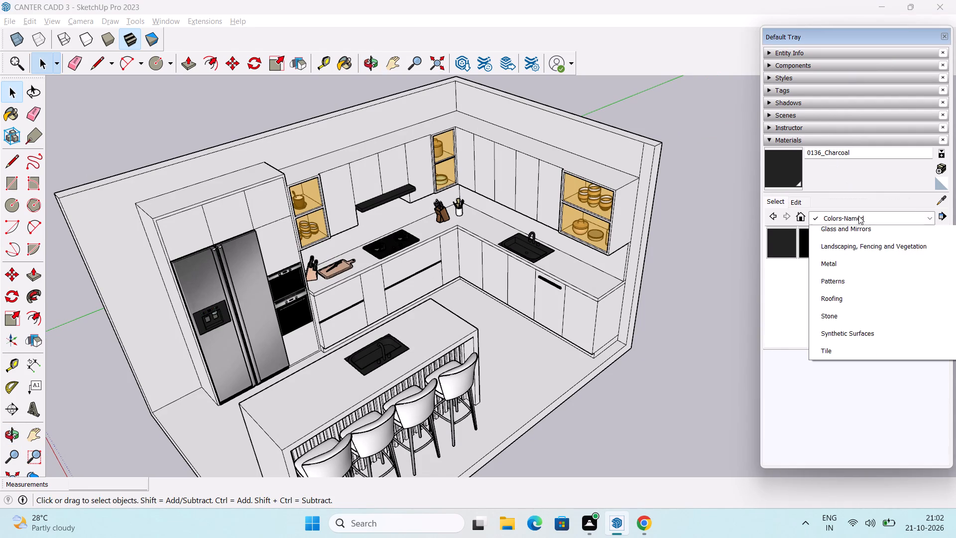
scroll(879, 295, "up", 3)
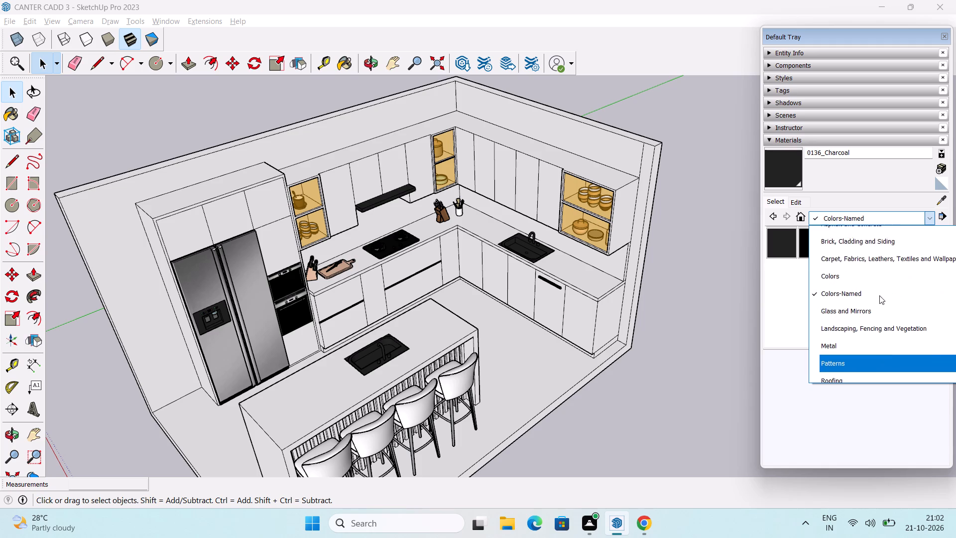
scroll(888, 326, "up", 2)
scroll(888, 325, "down", 1)
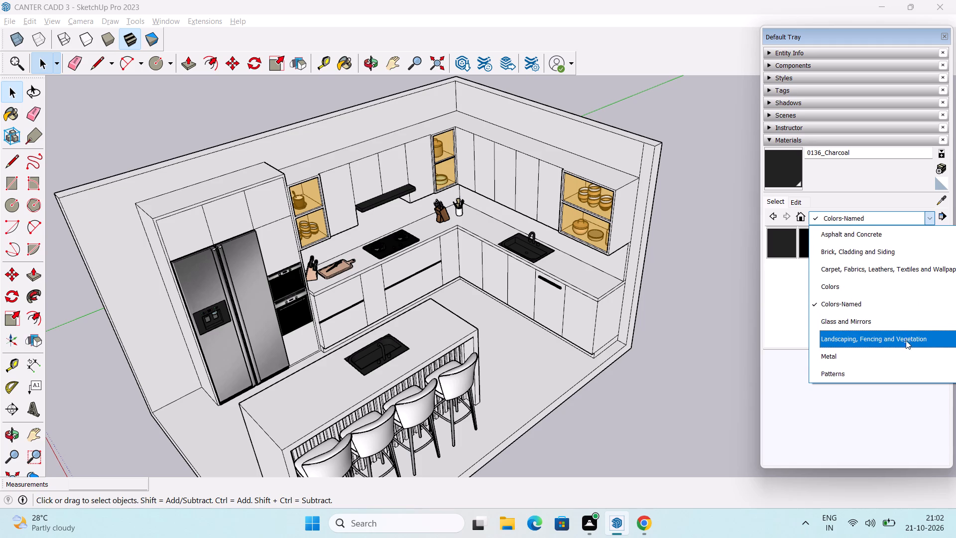
scroll(896, 313, "down", 1)
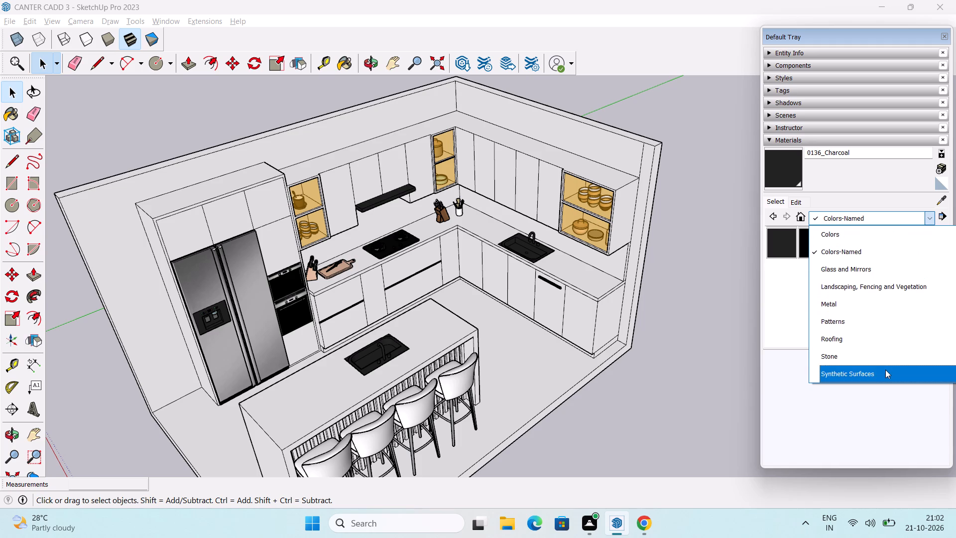
left_click(885, 371)
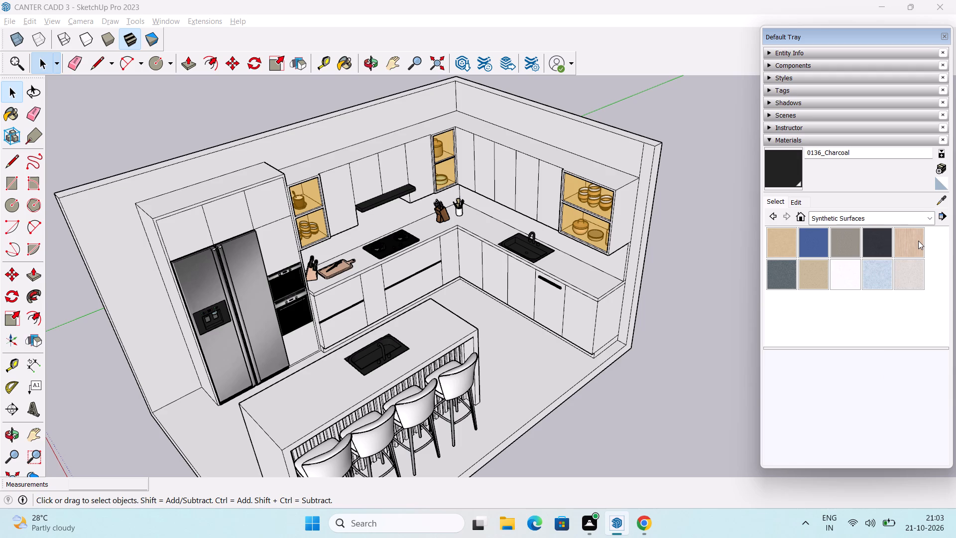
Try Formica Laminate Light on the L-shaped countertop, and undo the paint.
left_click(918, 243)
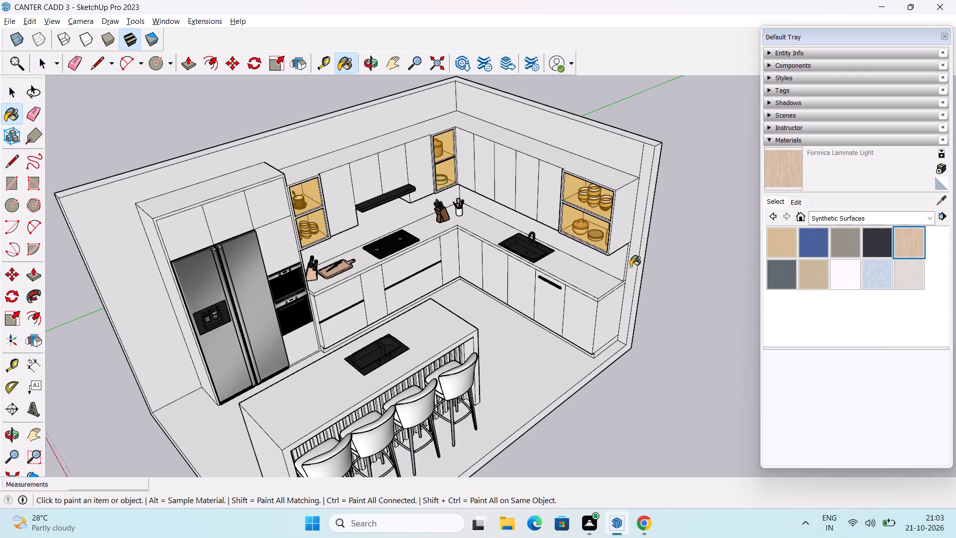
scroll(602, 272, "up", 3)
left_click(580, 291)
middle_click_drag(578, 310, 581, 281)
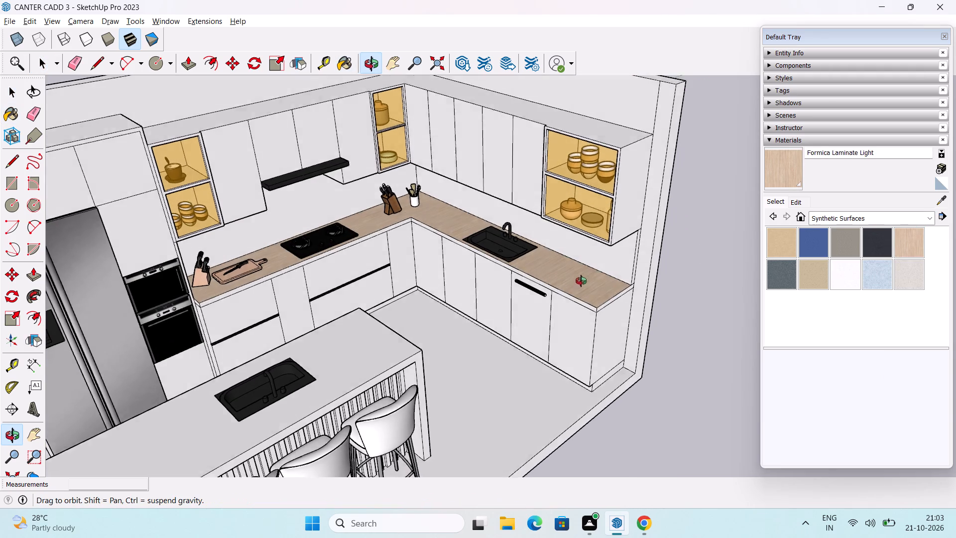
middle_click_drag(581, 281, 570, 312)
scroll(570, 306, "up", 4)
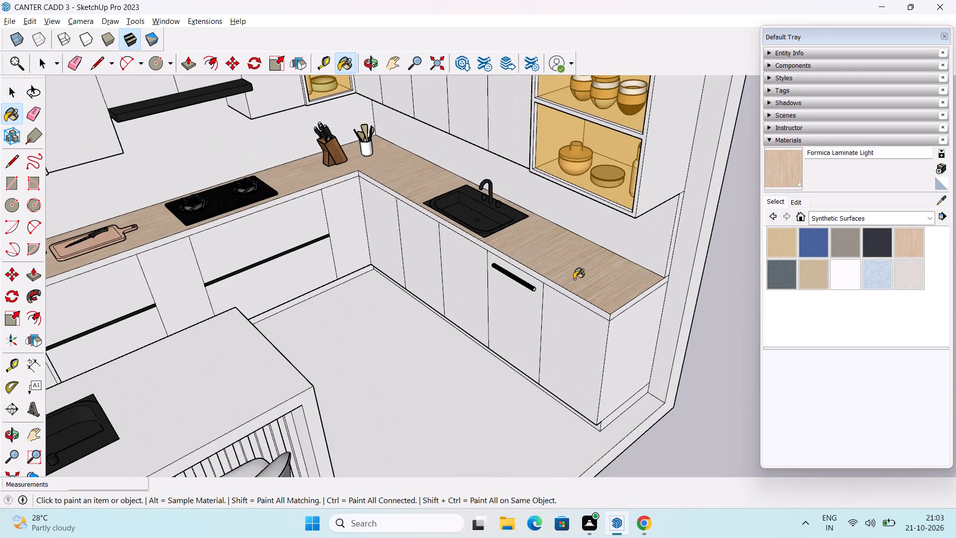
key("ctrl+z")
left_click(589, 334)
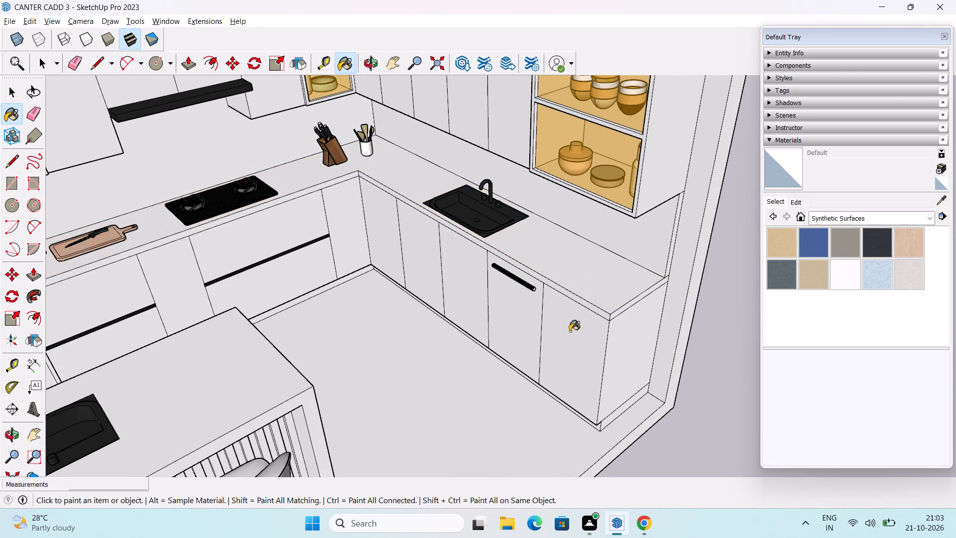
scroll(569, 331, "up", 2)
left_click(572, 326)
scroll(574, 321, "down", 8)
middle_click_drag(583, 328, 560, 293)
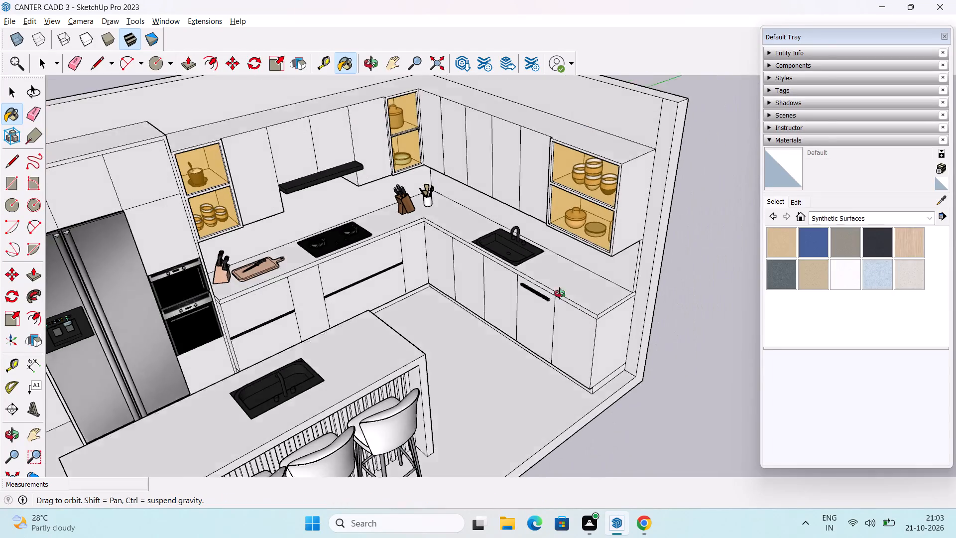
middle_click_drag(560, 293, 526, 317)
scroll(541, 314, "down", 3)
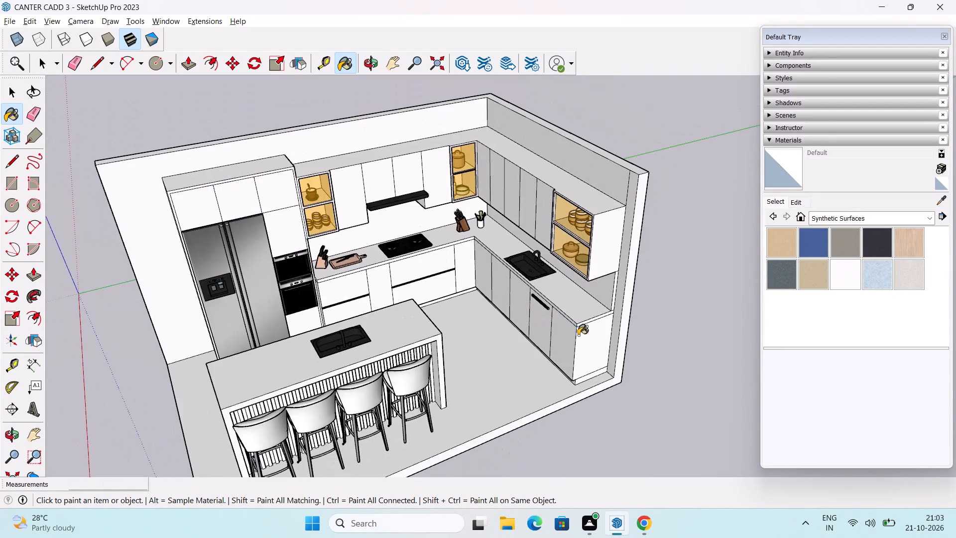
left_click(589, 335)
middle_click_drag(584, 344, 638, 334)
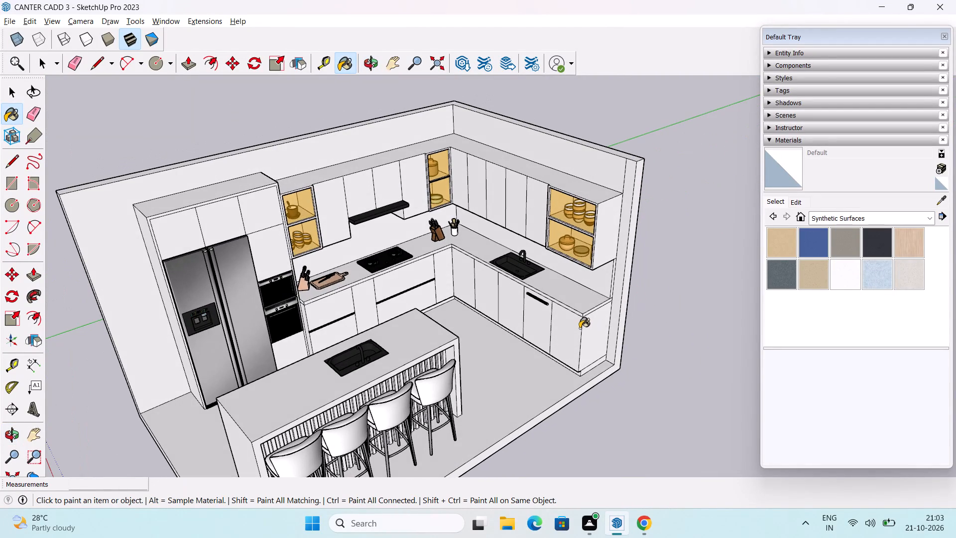
Paint the end door, the side panel and the adjoining door with the handle on the sink run in Formica Laminate Light.
left_click(916, 240)
scroll(575, 336, "up", 3)
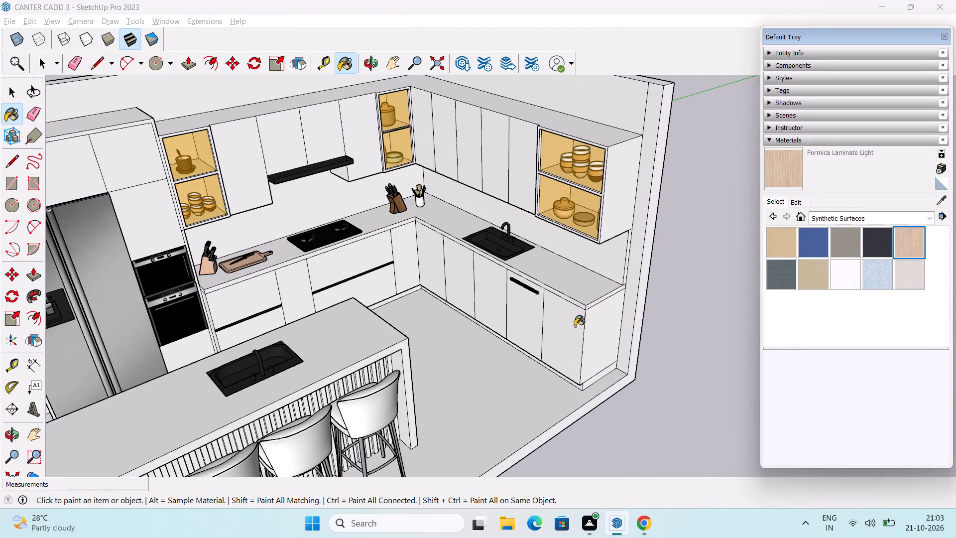
left_click(575, 326)
middle_click_drag(575, 334, 514, 325)
scroll(566, 347, "up", 3)
left_click(623, 350)
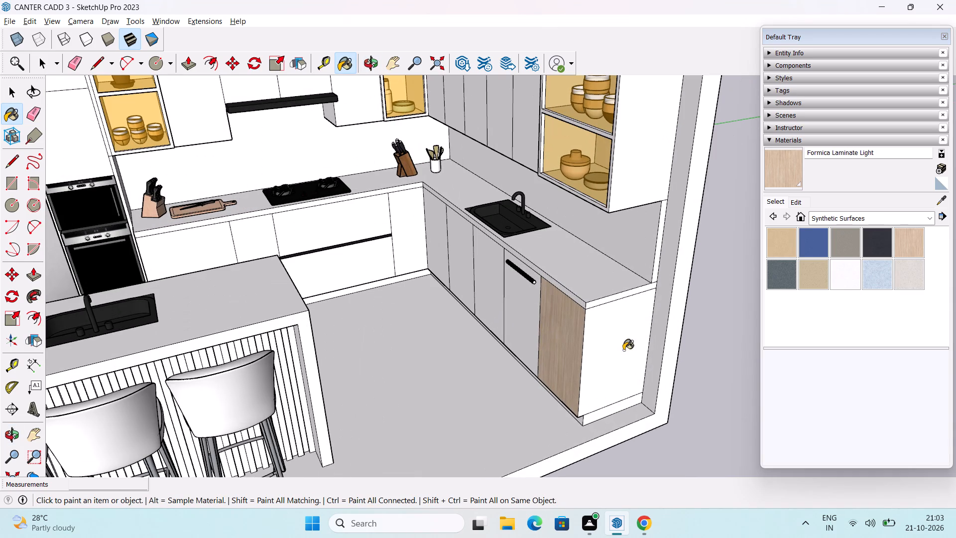
middle_click_drag(598, 353, 668, 386)
scroll(519, 336, "up", 3)
left_click(545, 307)
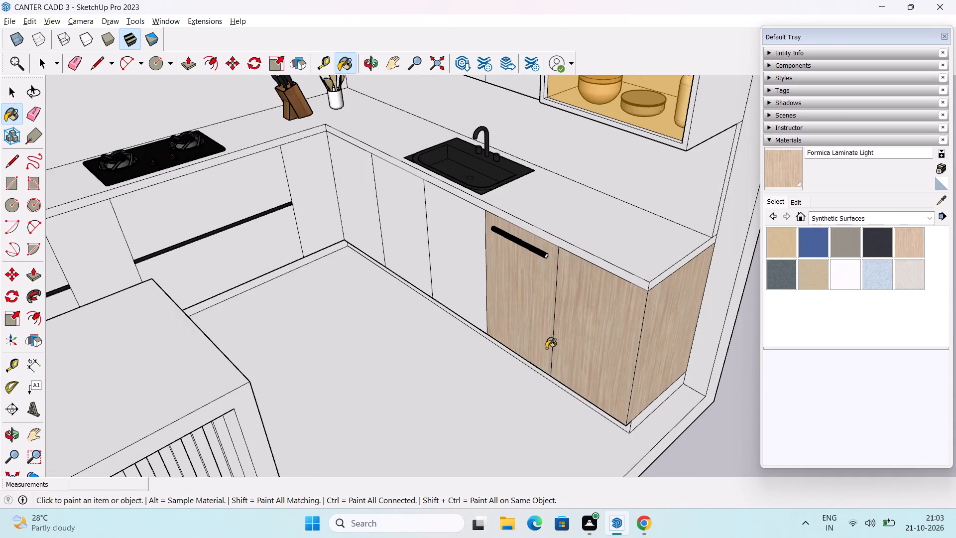
Paint the sink run's toe kick end and front, plus the narrow underside above it, with Formica Laminate Light.
middle_click_drag(549, 349, 535, 266)
scroll(656, 394, "up", 2)
middle_click_drag(652, 393, 652, 387)
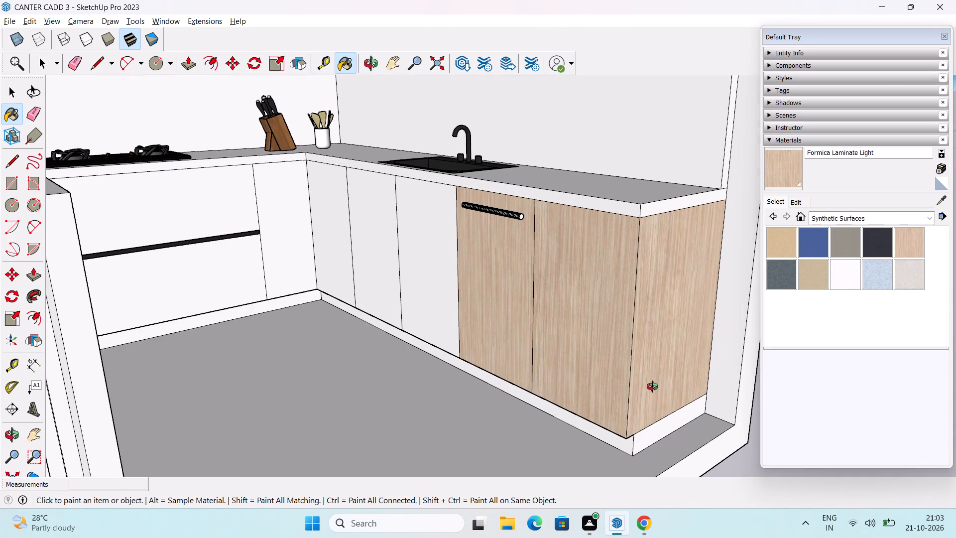
middle_click_drag(652, 387, 623, 305)
scroll(627, 335, "up", 3)
left_click(626, 353)
left_click(587, 369)
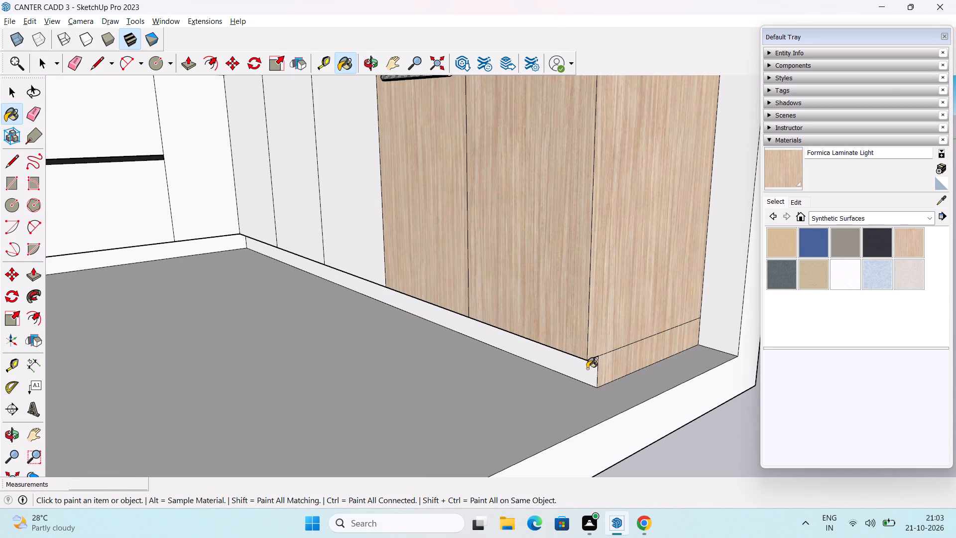
middle_click_drag(528, 365, 527, 291)
scroll(553, 280, "up", 7)
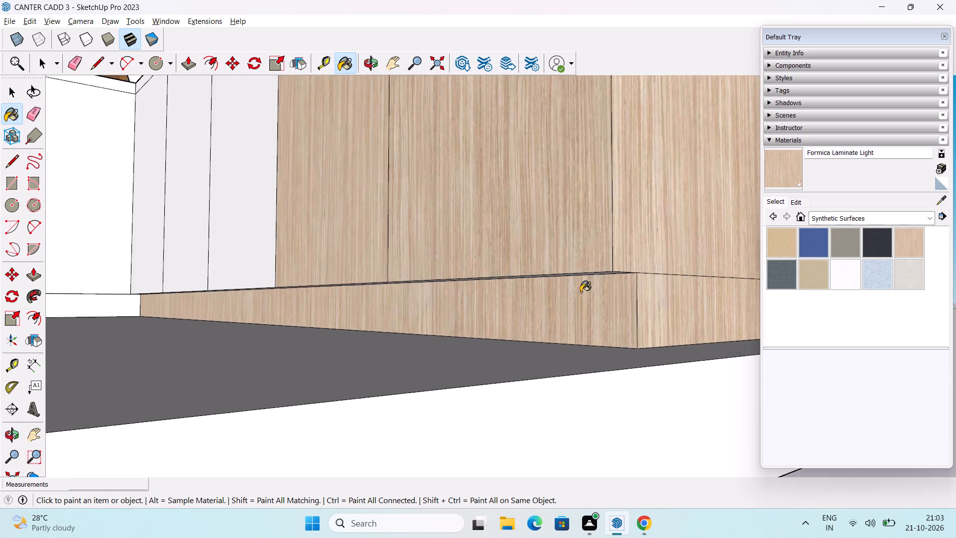
scroll(581, 292, "up", 4)
middle_click_drag(583, 293, 568, 274)
left_click(626, 248)
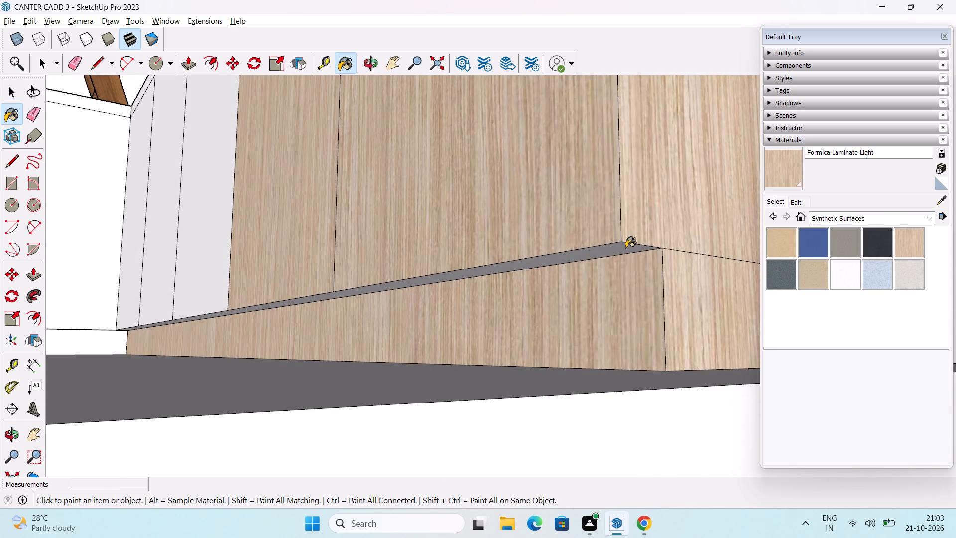
scroll(624, 261, "down", 5)
Paint the remaining three base cabinet doors of the sink run, up to the corner, with Formica Laminate Light.
middle_click_drag(496, 237, 504, 323)
scroll(408, 244, "down", 3)
middle_click_drag(408, 216, 434, 254, "shift")
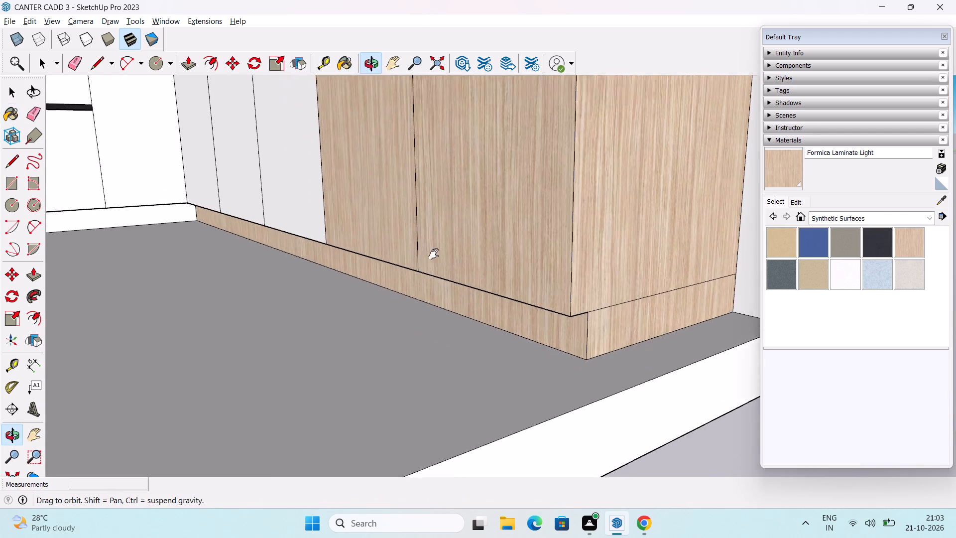
middle_click_drag(434, 254, 525, 351, "shift")
left_click(363, 224)
left_click(307, 218)
scroll(319, 209, "down", 4)
middle_click_drag(345, 216, 364, 262)
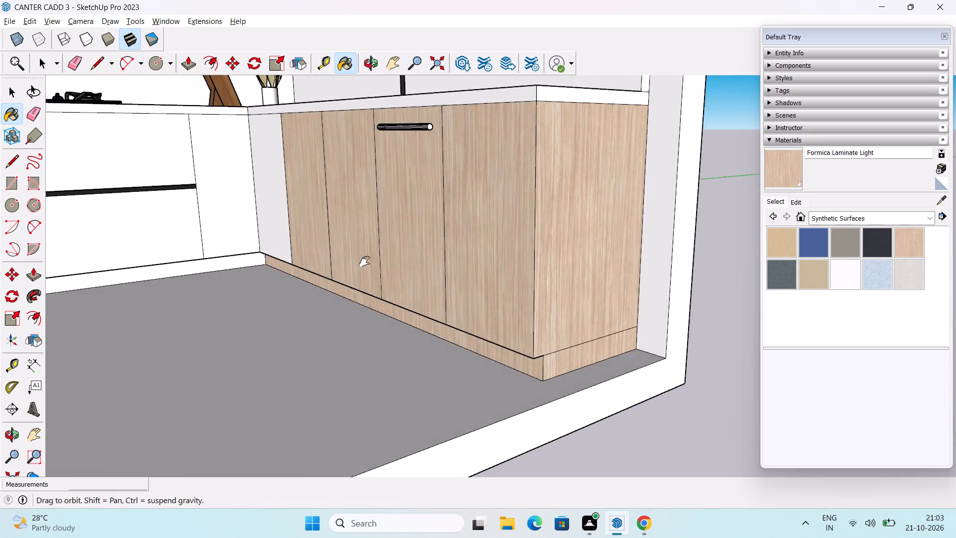
middle_click_drag(364, 262, 390, 315)
left_click(307, 259)
Paint the cooktop run's drawer fronts and narrow panels, from the corner to the ovens, with Formica Laminate Light.
left_click(272, 251)
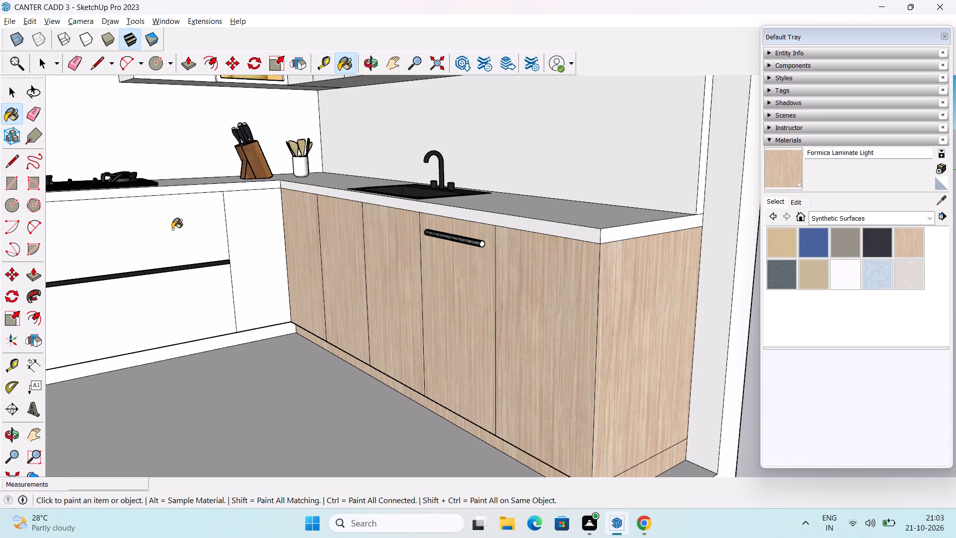
left_click(172, 230)
left_click(187, 281)
scroll(193, 268, "down", 4)
middle_click_drag(193, 276, 322, 283, "shift")
middle_click_drag(326, 297, 306, 364)
scroll(195, 223, "up", 2)
left_click(195, 237)
middle_click_drag(194, 238, 397, 247)
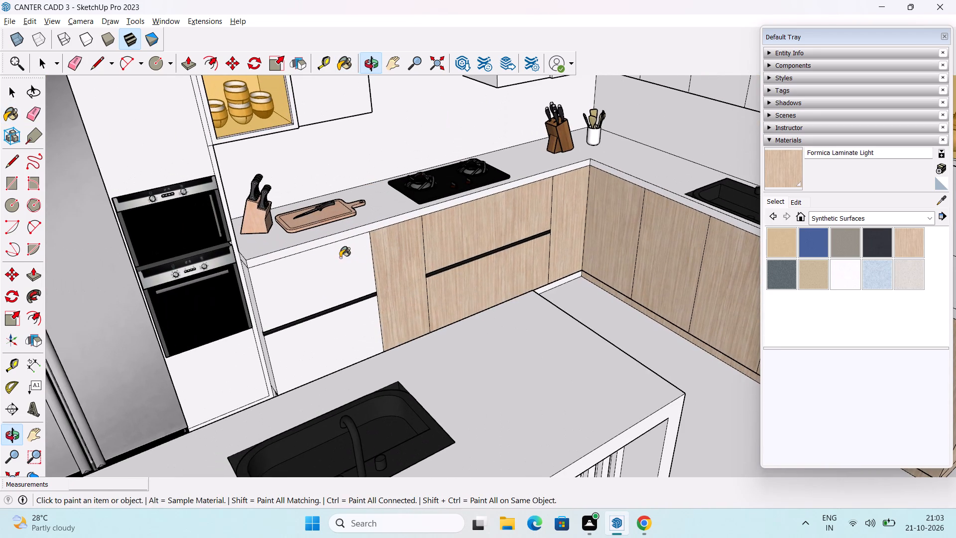
left_click(294, 270)
left_click_drag(313, 329, 313, 336)
Paint the cooktop run's side panel beside the ovens and its toe kick end and front with Formica Laminate Light.
middle_click_drag(274, 353, 332, 323)
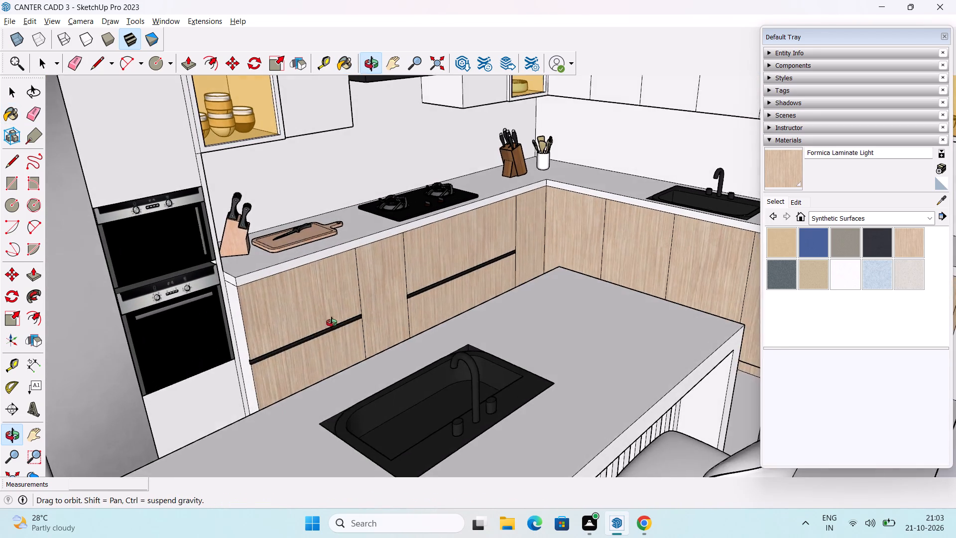
middle_click_drag(332, 323, 343, 330)
left_click(237, 333)
scroll(233, 312, "up", 2)
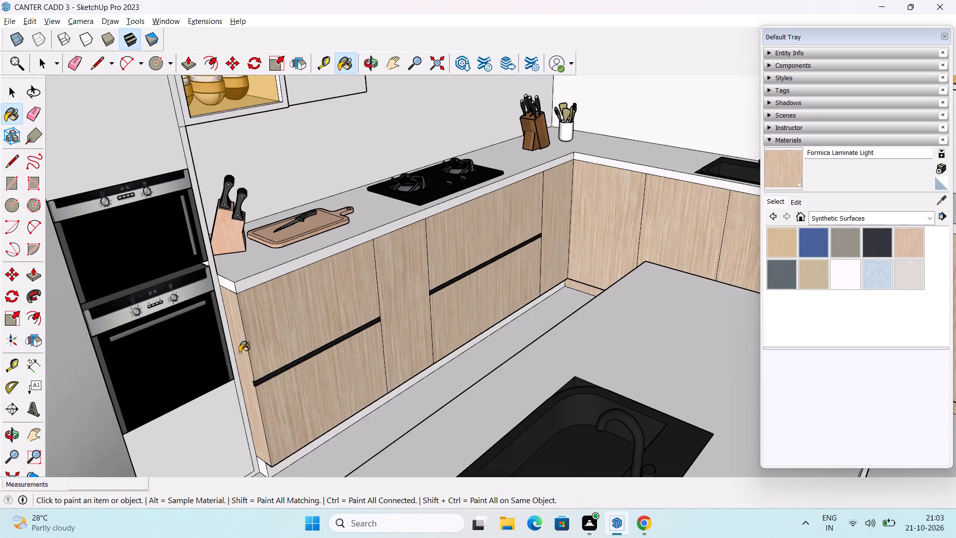
middle_click_drag(239, 352, 273, 243)
middle_click_drag(292, 315, 394, 360)
scroll(192, 369, "up", 3)
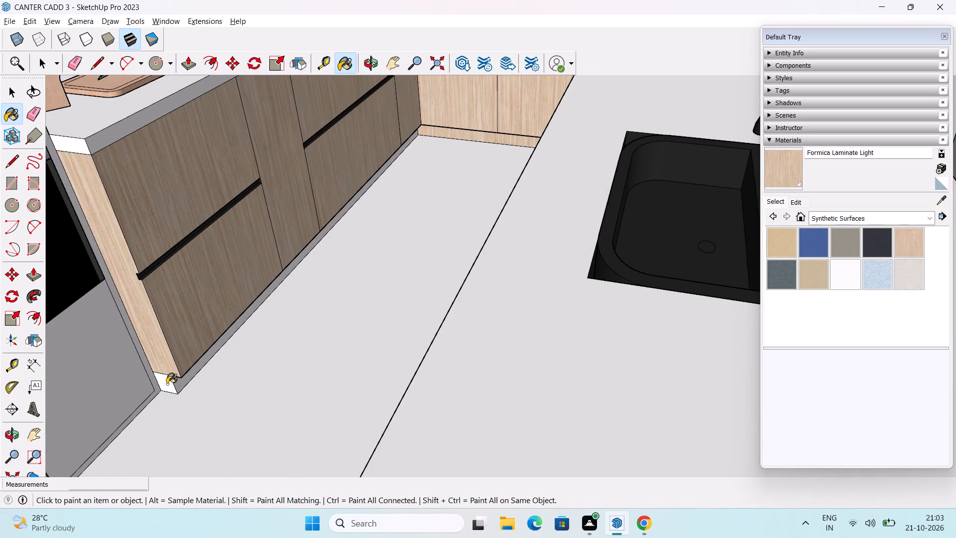
left_click(167, 384)
scroll(188, 381, "up", 2)
left_click(195, 373)
scroll(277, 314, "down", 3)
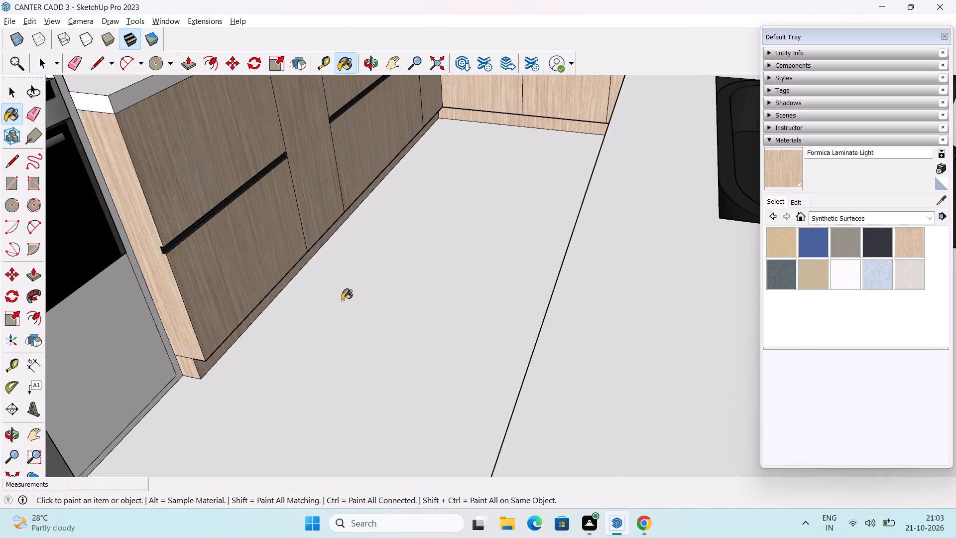
Paint the panel below the ovens and the three upper doors of the tall fridge unit with Formica Laminate Light.
middle_click_drag(347, 297, 336, 313)
scroll(335, 294, "down", 5)
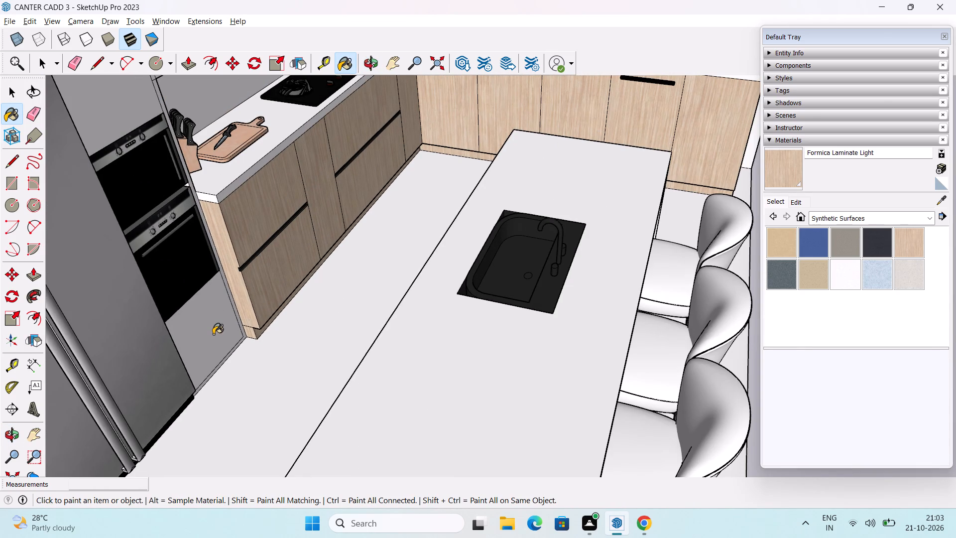
left_click(213, 334)
scroll(222, 317, "down", 6)
middle_click_drag(240, 300, 324, 373)
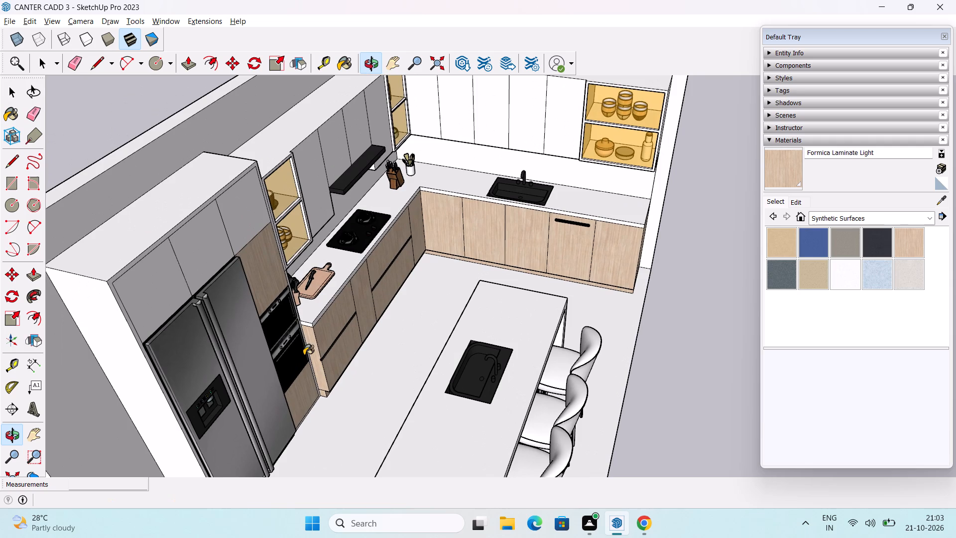
left_click(140, 294)
scroll(140, 294, "up", 3)
left_click(217, 251)
left_click(268, 208)
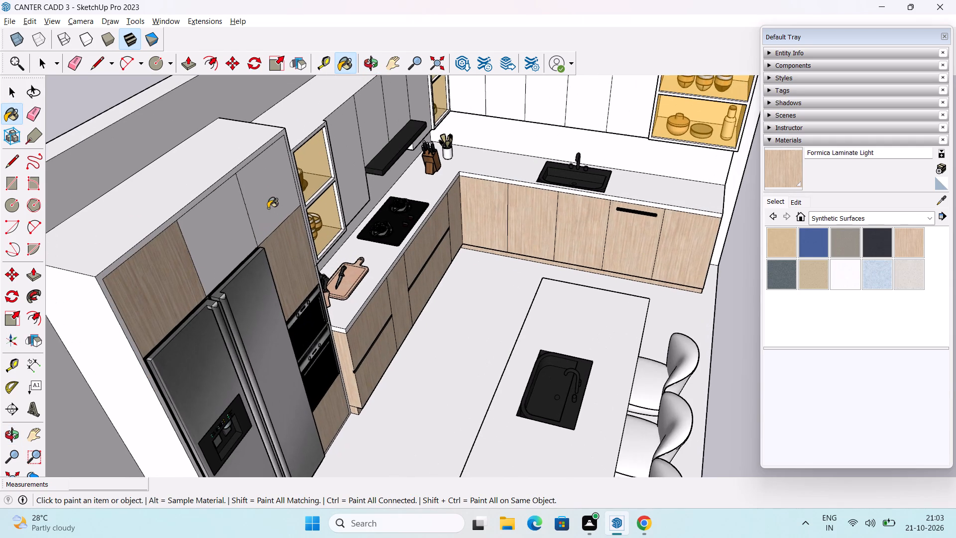
Paint the tall fridge unit's front frame, top and outer side panel with Formica Laminate Light.
scroll(246, 192, "up", 2)
left_click(209, 183)
left_click(209, 162)
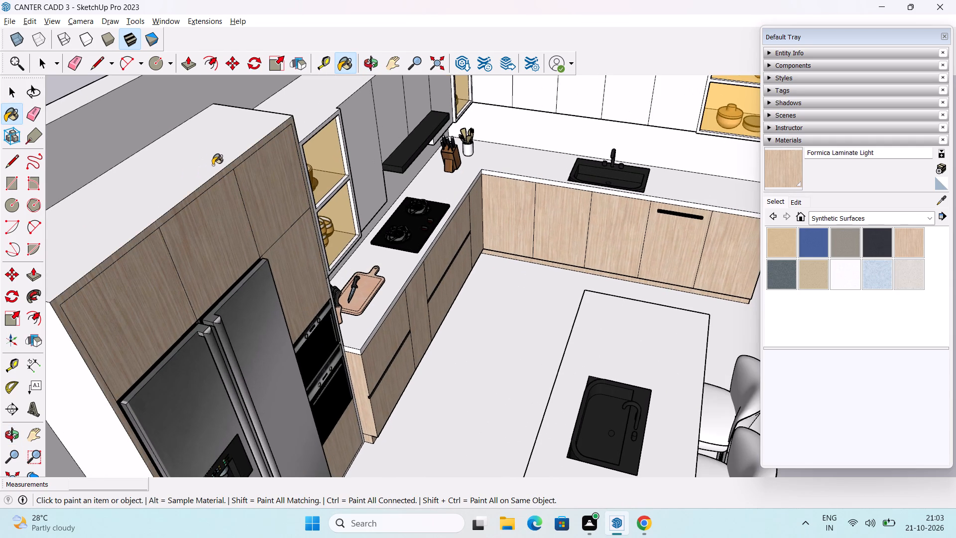
scroll(179, 238, "down", 1)
middle_click_drag(164, 269, 237, 226)
left_click(155, 299)
scroll(161, 285, "down", 2)
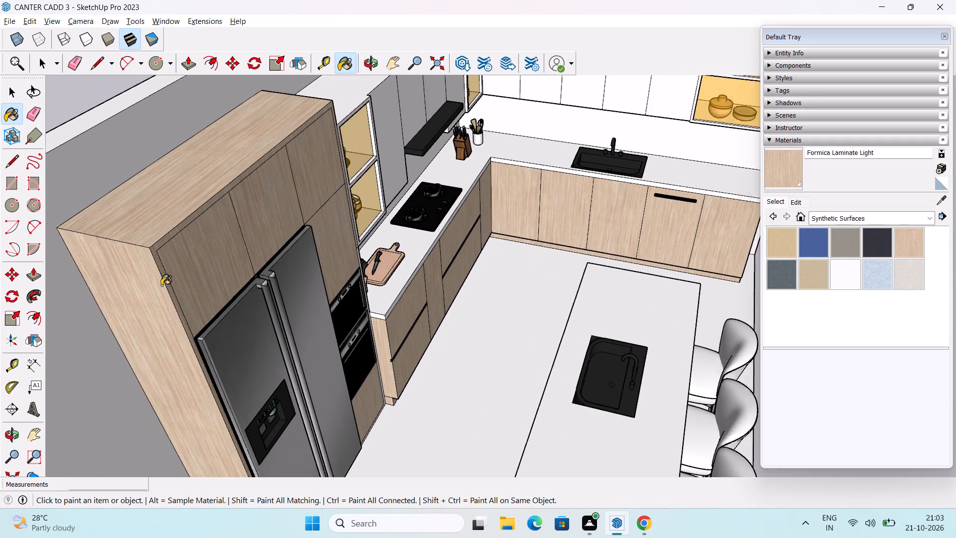
Paint the narrow front edging beside and below the ovens with Formica Laminate Light.
scroll(161, 285, "down", 6)
middle_click_drag(173, 317, 82, 255)
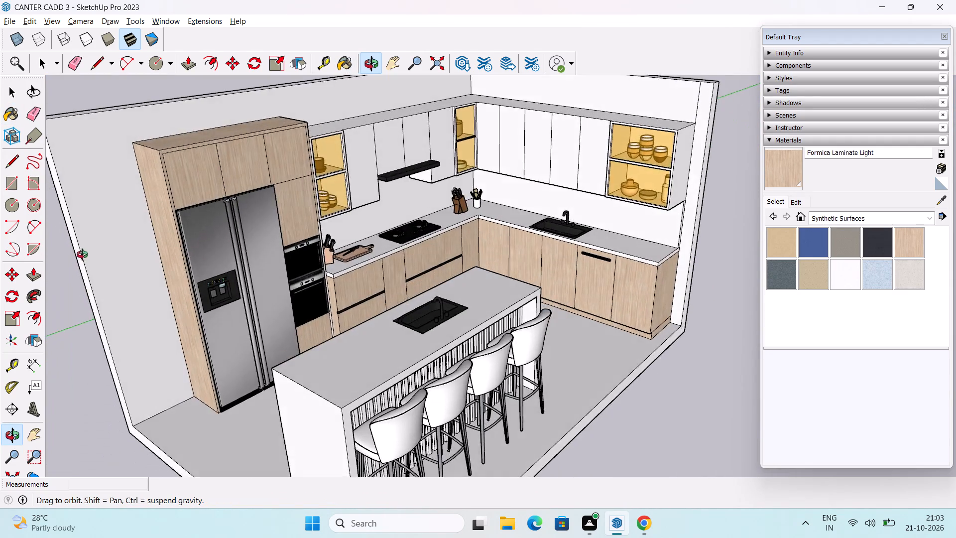
middle_click_drag(82, 255, 157, 300)
scroll(291, 377, "up", 13)
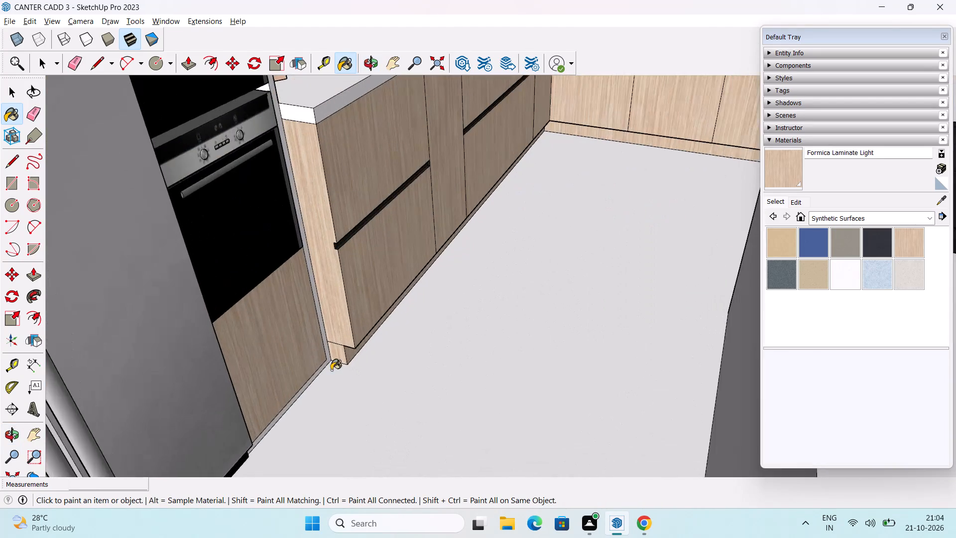
scroll(331, 370, "up", 4)
left_click(326, 337)
scroll(327, 351, "down", 6)
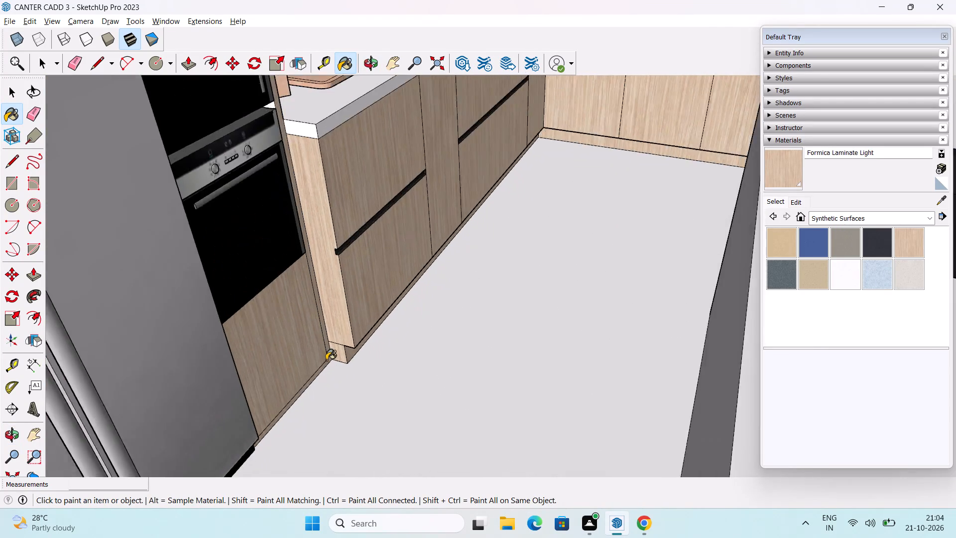
Paint the exposed inner faces in the gap between the two ovens with Formica Laminate Light.
scroll(326, 360, "down", 5)
scroll(289, 249, "up", 14)
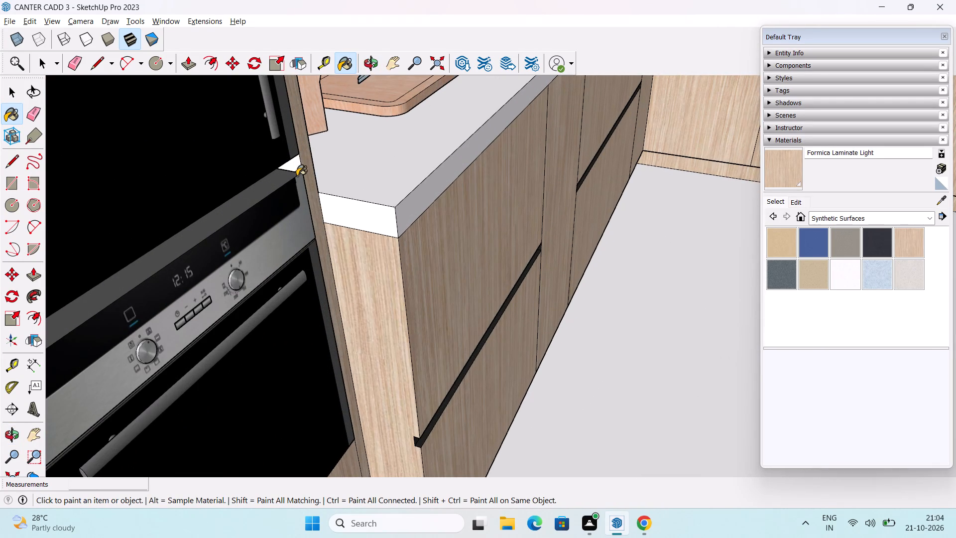
left_click(295, 165)
middle_click_drag(288, 220, 135, 121)
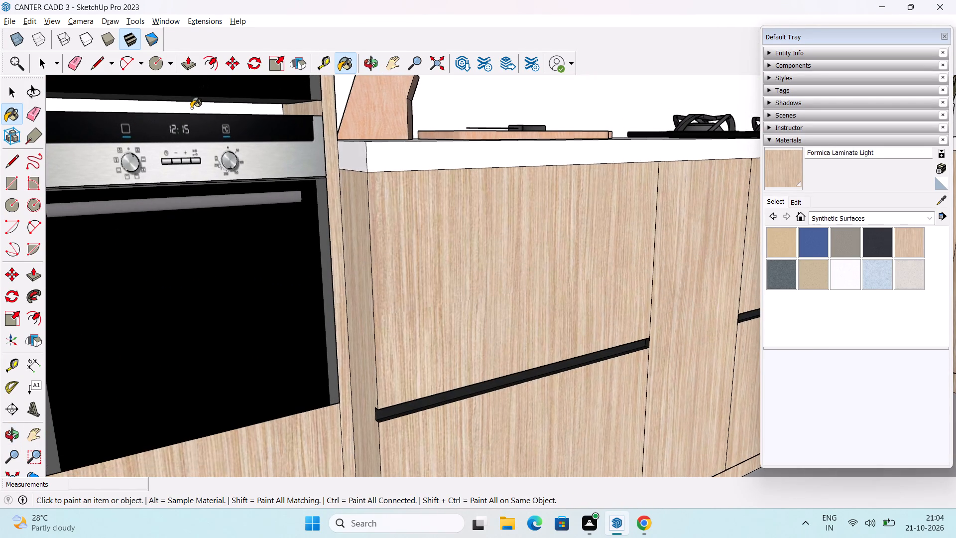
left_click(191, 108)
scroll(200, 129, "down", 4)
middle_click_drag(157, 152, 315, 269)
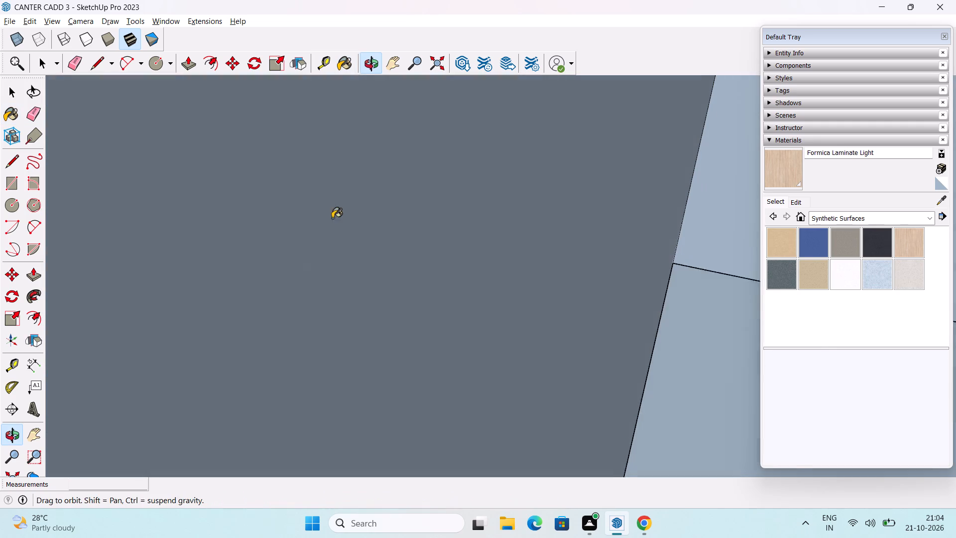
left_click(438, 65)
middle_click_drag(583, 316, 491, 314)
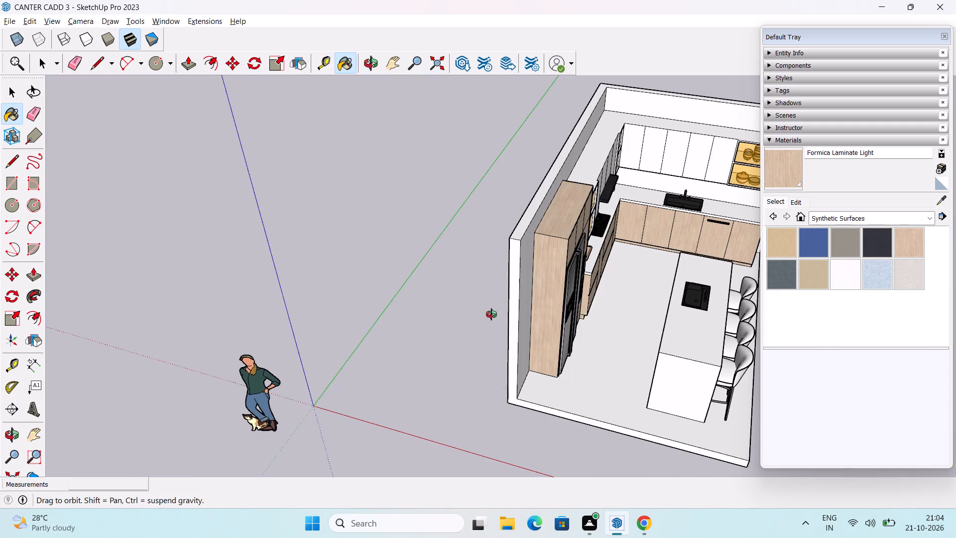
middle_click_drag(491, 314, 207, 311)
scroll(499, 346, "up", 9)
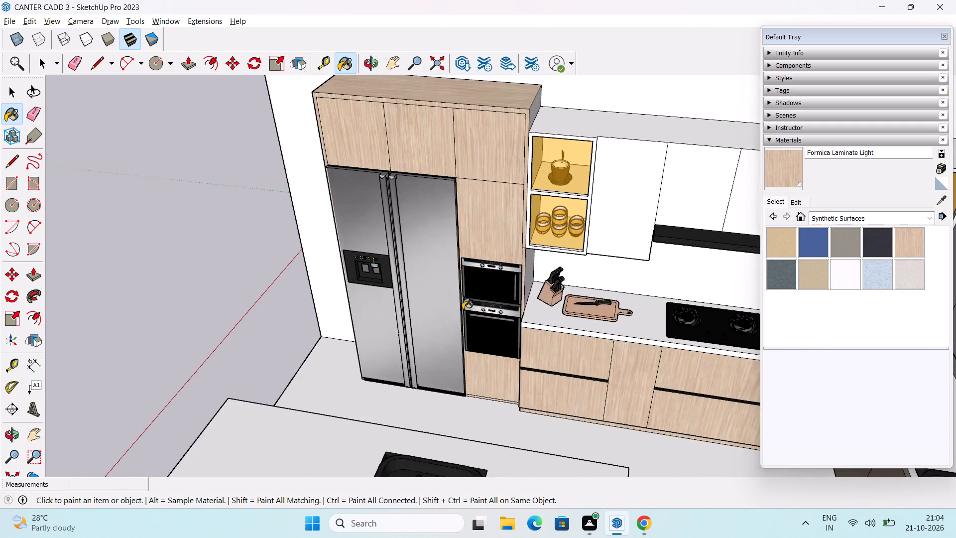
scroll(463, 309, "up", 9)
middle_click_drag(457, 311, 372, 223)
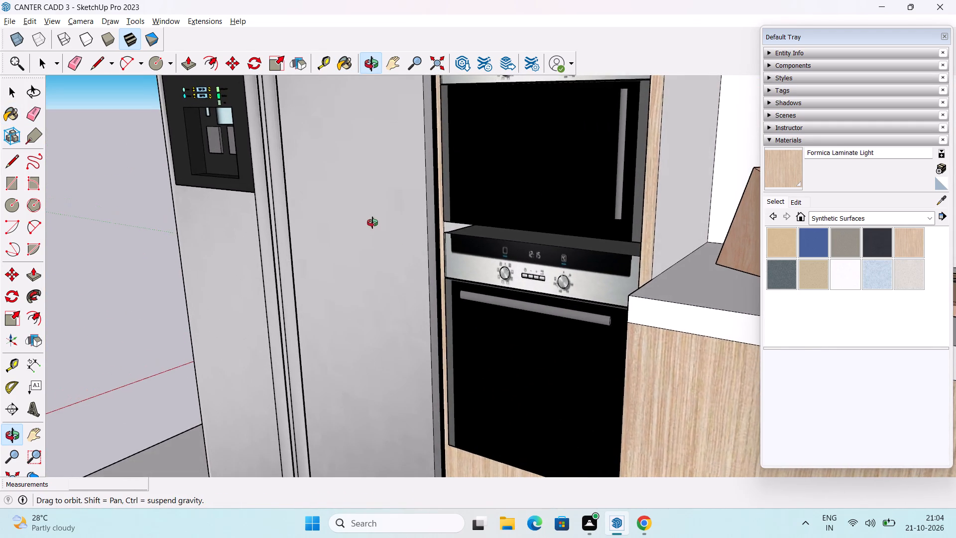
middle_click_drag(372, 223, 371, 219)
scroll(420, 241, "up", 5)
left_click(468, 224)
scroll(466, 249, "down", 4)
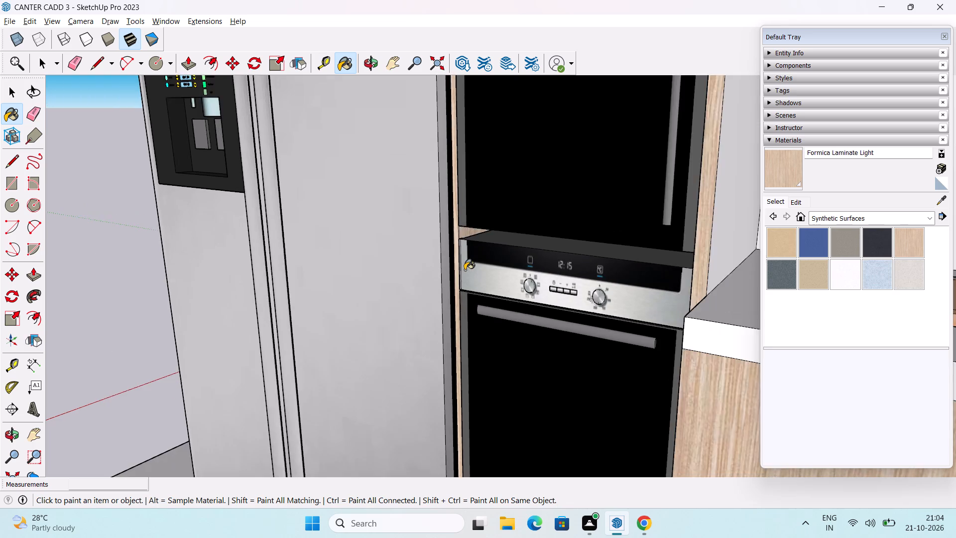
Paint the tall unit's countertop-facing side, both below and above the glass wall cabinet, with Formica Laminate Light.
scroll(465, 270, "down", 12)
middle_click_drag(517, 253, 523, 264)
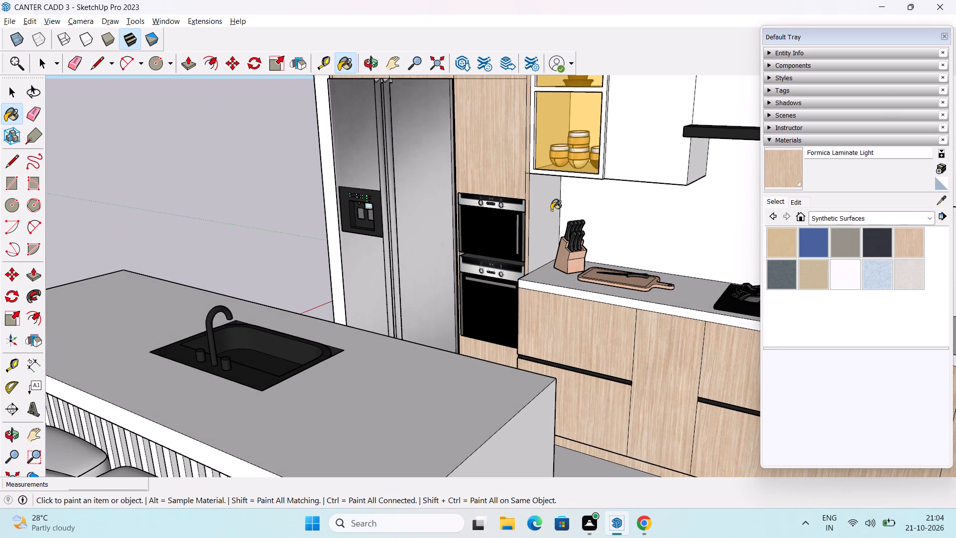
left_click(545, 211)
scroll(545, 211, "down", 3)
middle_click_drag(544, 214, 490, 338)
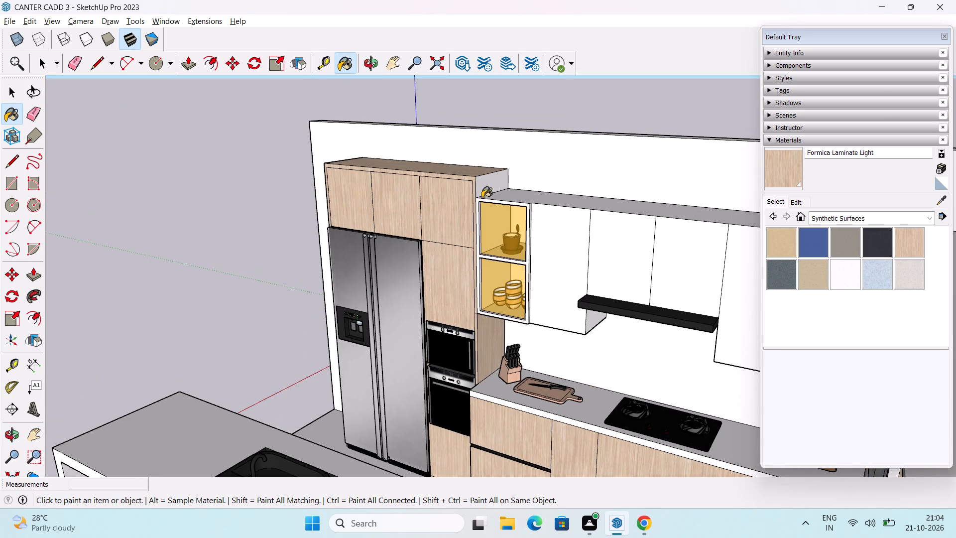
left_click(487, 192)
Paint the kitchen floor with Formica Laminate Light.
middle_click_drag(484, 261, 577, 284)
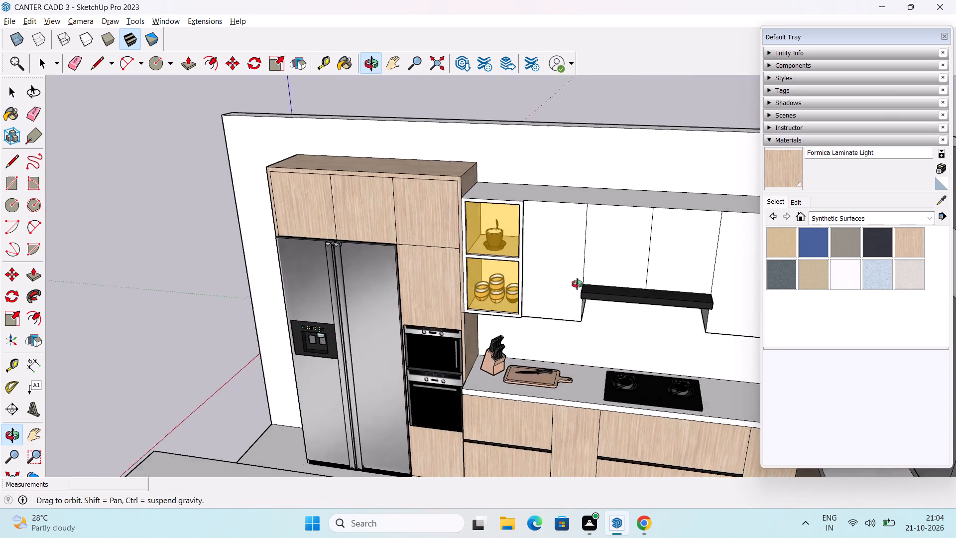
middle_click_drag(577, 284, 657, 249)
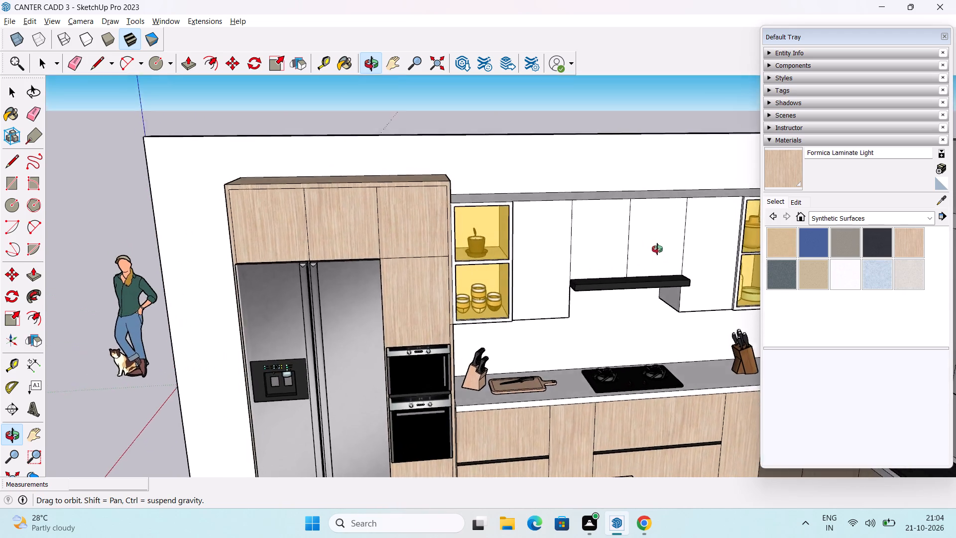
middle_click_drag(657, 249, 633, 279)
middle_click_drag(628, 311, 415, 285)
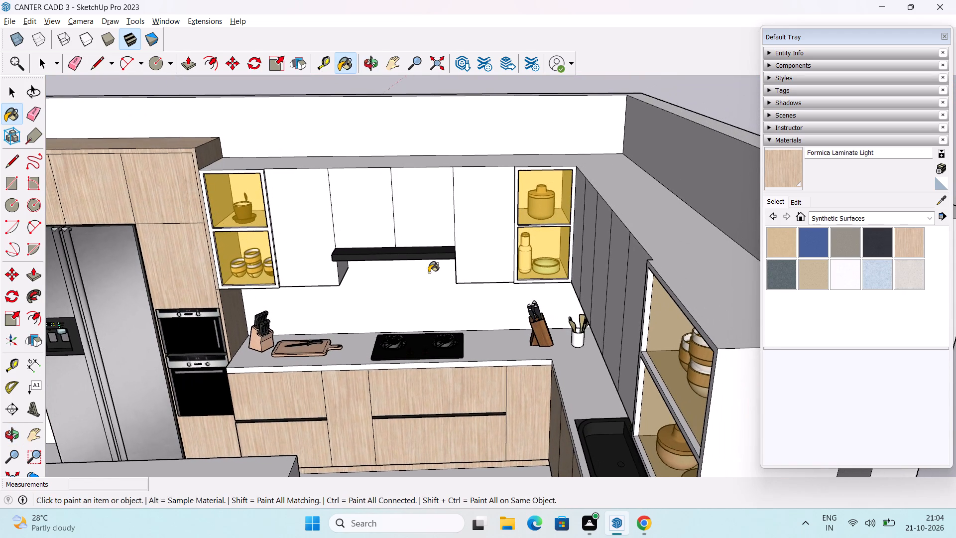
scroll(433, 271, "down", 2)
middle_click_drag(439, 318, 555, 294)
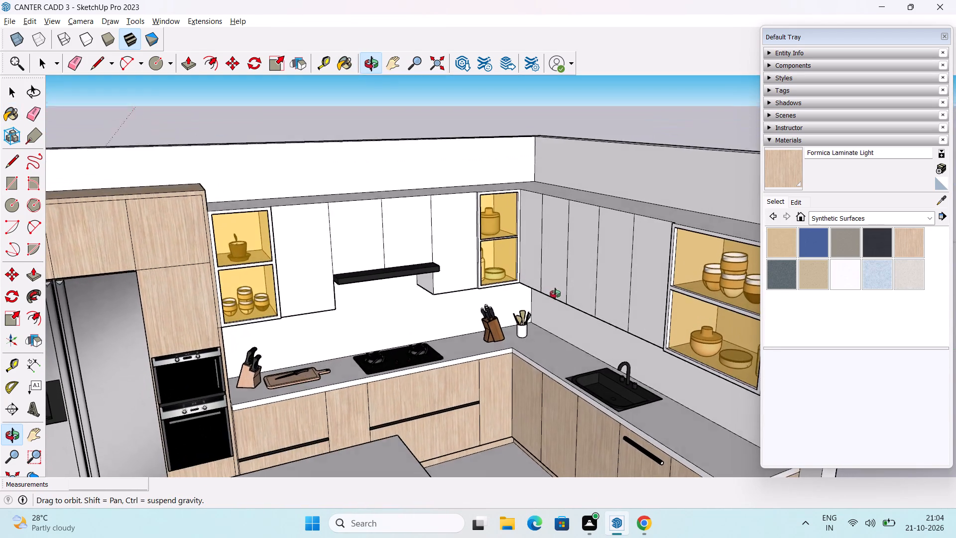
middle_click_drag(555, 294, 551, 301)
scroll(549, 304, "down", 2)
middle_click_drag(534, 319, 546, 217, "shift")
scroll(546, 213, "down", 1)
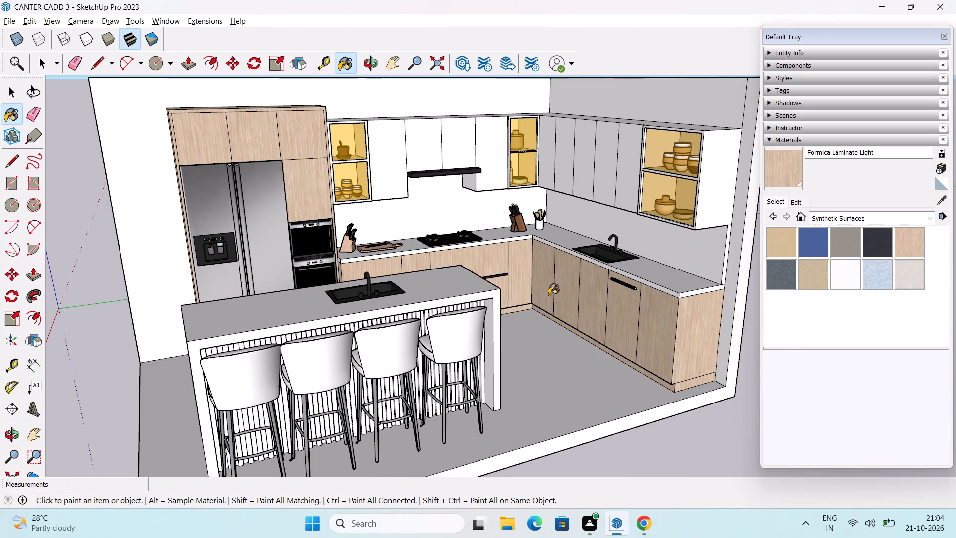
left_click(548, 345)
Examine the painted cabinets and floor from around the island.
scroll(335, 372, "up", 2)
scroll(336, 352, "down", 4)
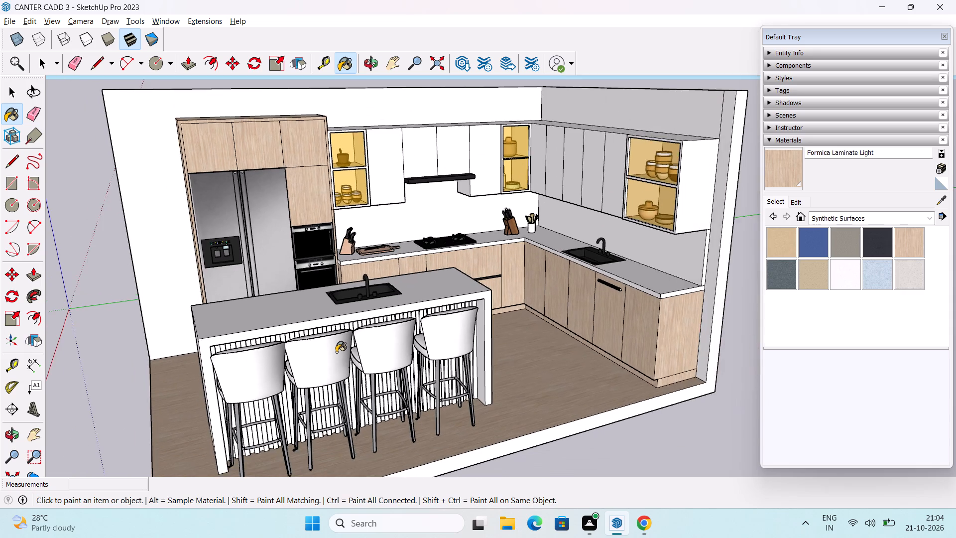
middle_click_drag(336, 352, 501, 360)
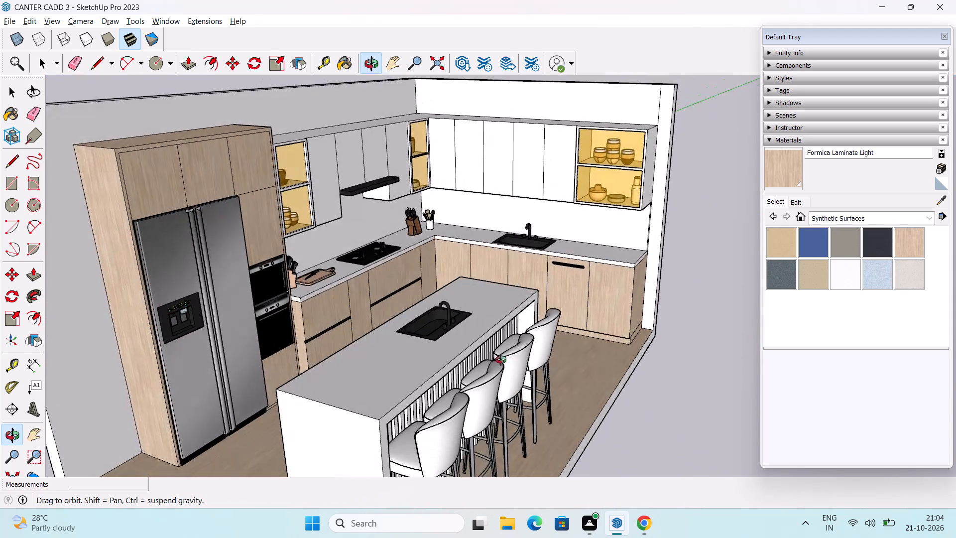
middle_click_drag(501, 360, 464, 367)
scroll(477, 363, "down", 1)
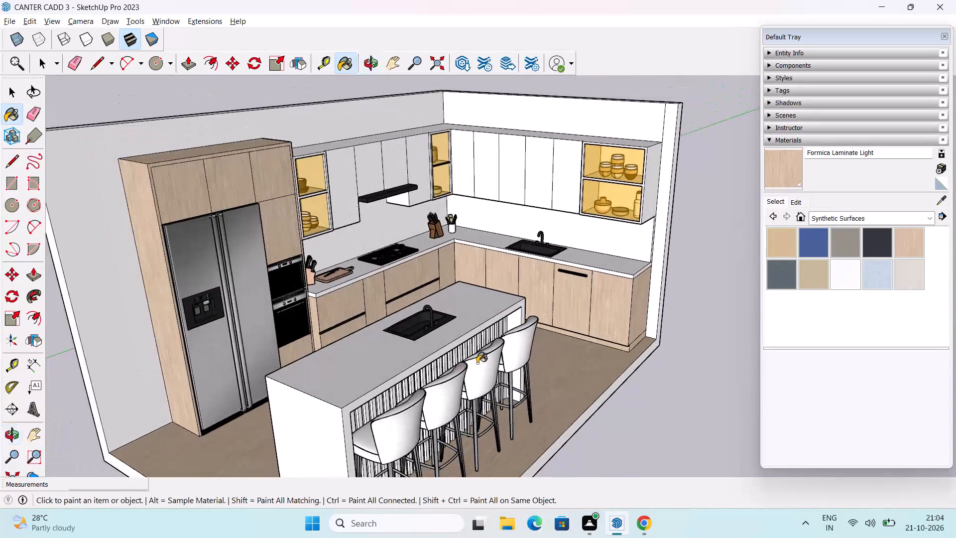
middle_click_drag(477, 363, 405, 366, "shift")
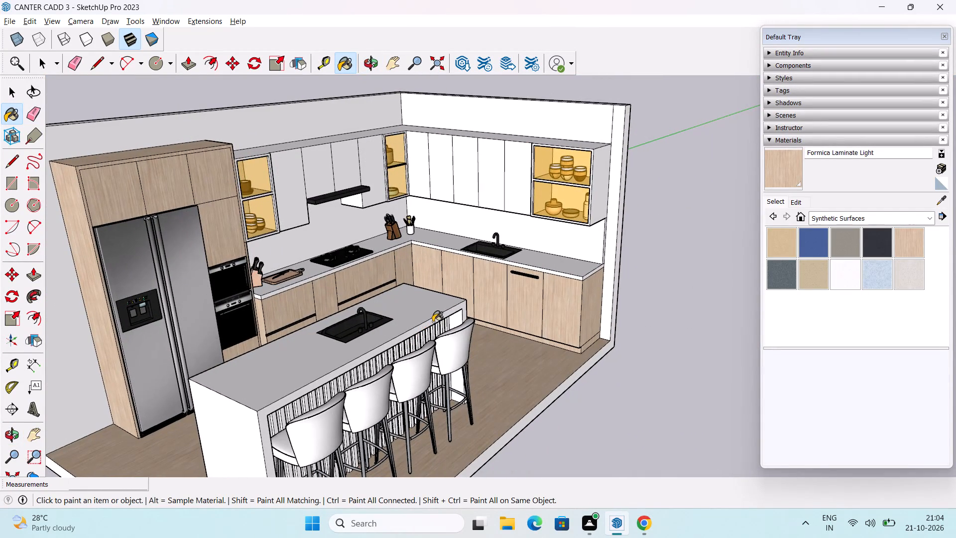
scroll(443, 318, "down", 1)
middle_click_drag(457, 345, 425, 337)
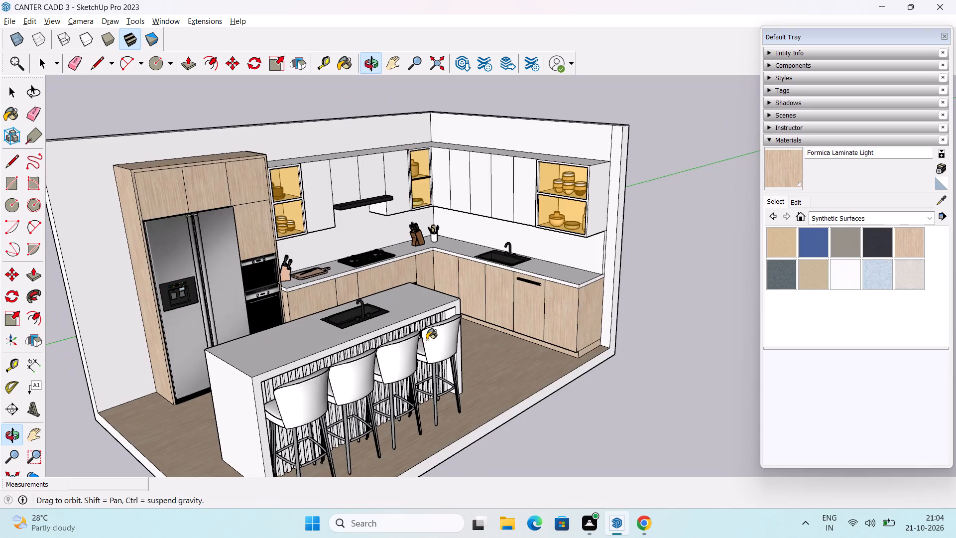
scroll(385, 378, "up", 2)
scroll(387, 371, "down", 2)
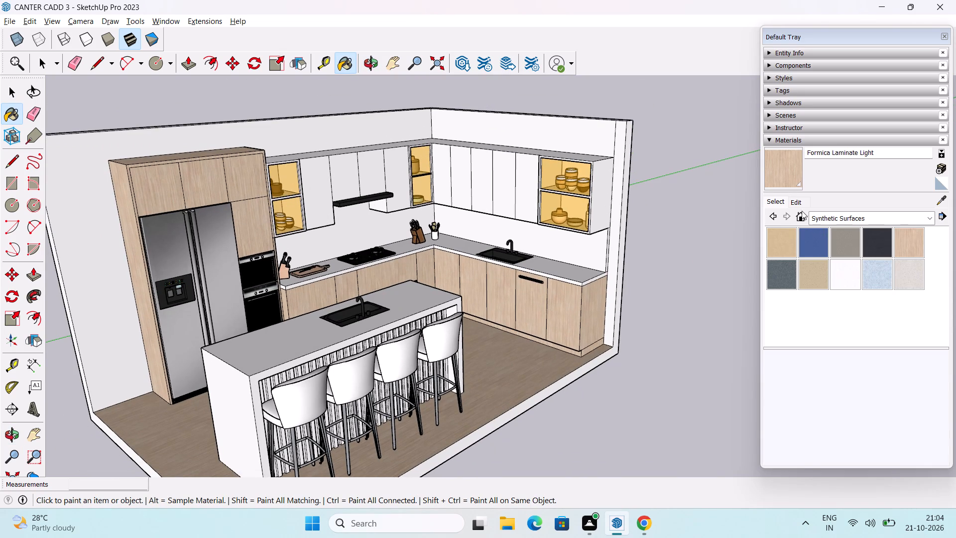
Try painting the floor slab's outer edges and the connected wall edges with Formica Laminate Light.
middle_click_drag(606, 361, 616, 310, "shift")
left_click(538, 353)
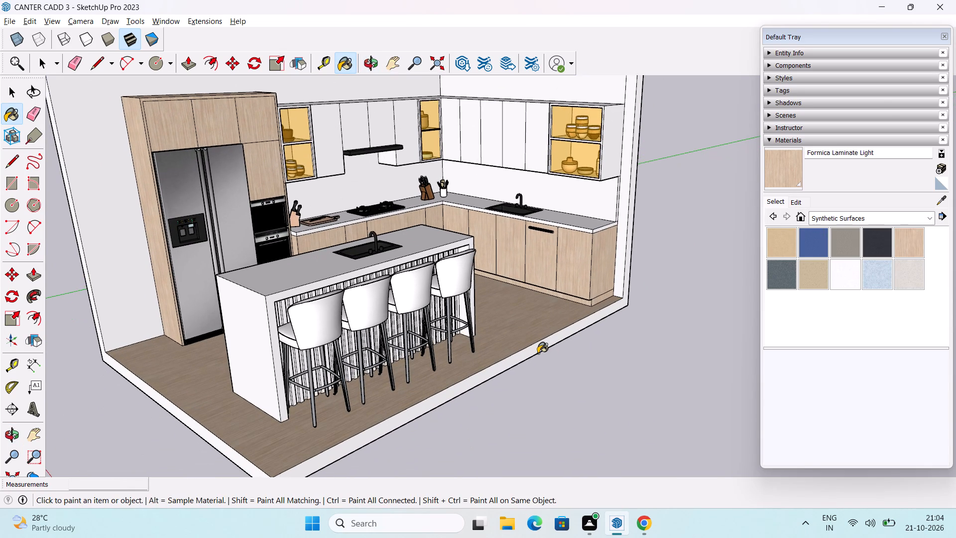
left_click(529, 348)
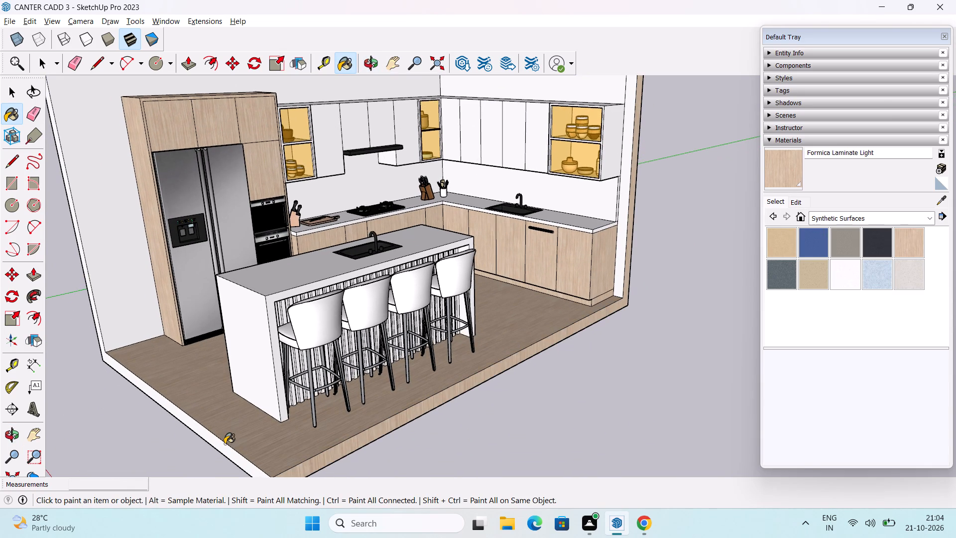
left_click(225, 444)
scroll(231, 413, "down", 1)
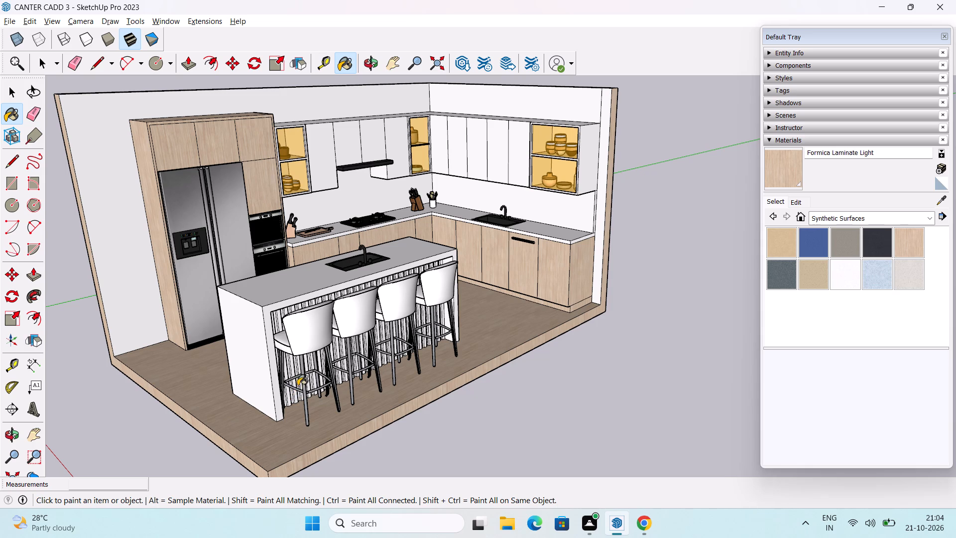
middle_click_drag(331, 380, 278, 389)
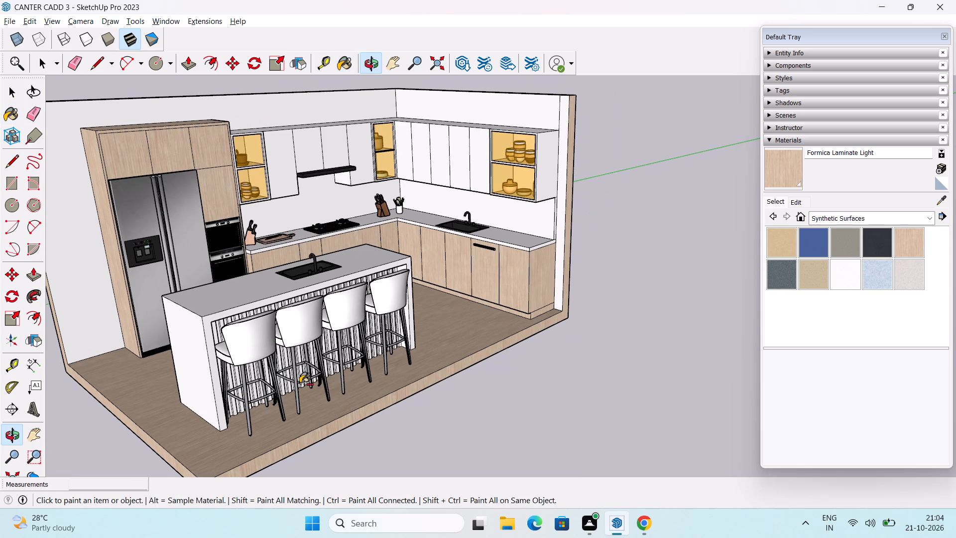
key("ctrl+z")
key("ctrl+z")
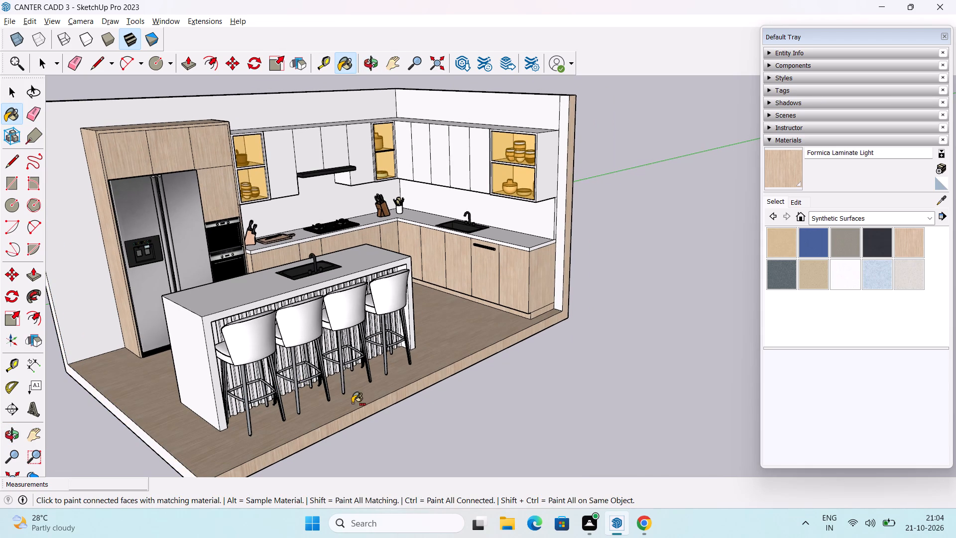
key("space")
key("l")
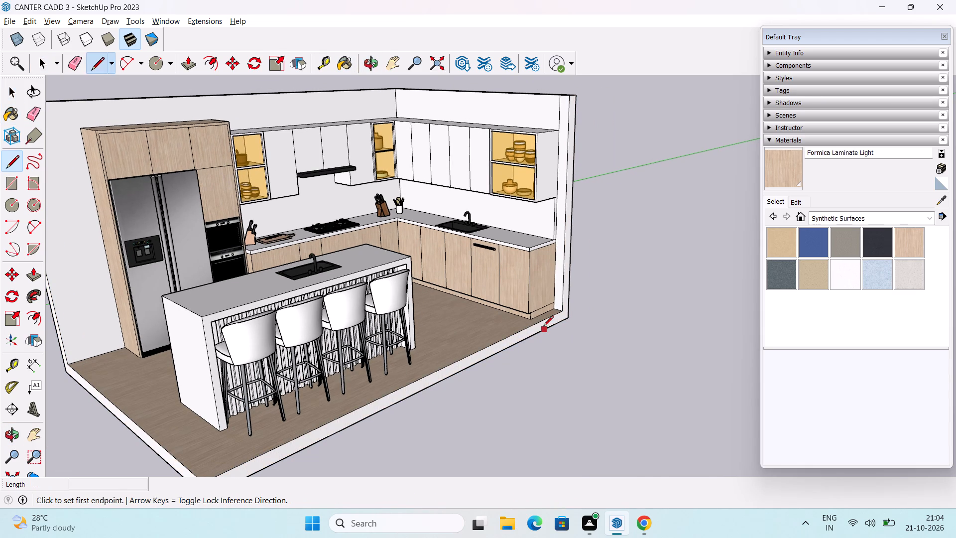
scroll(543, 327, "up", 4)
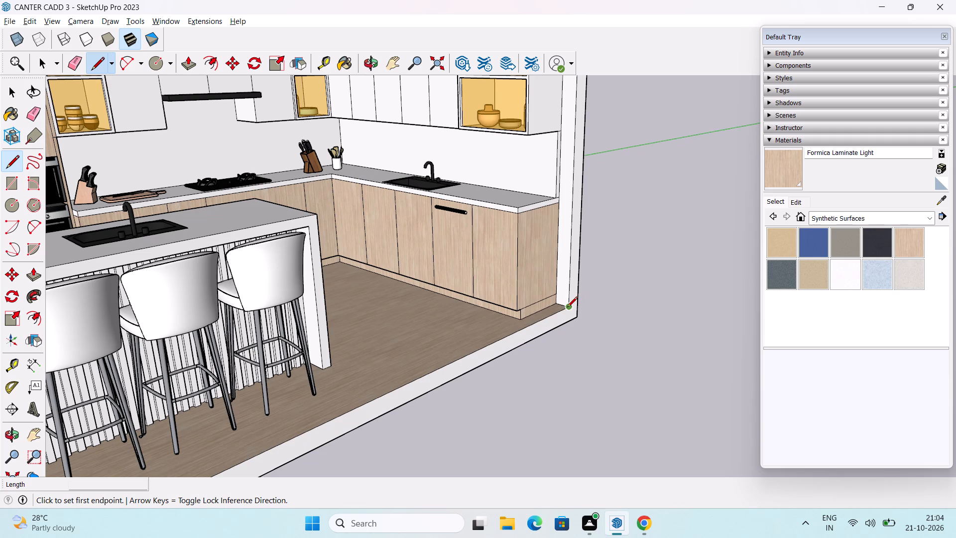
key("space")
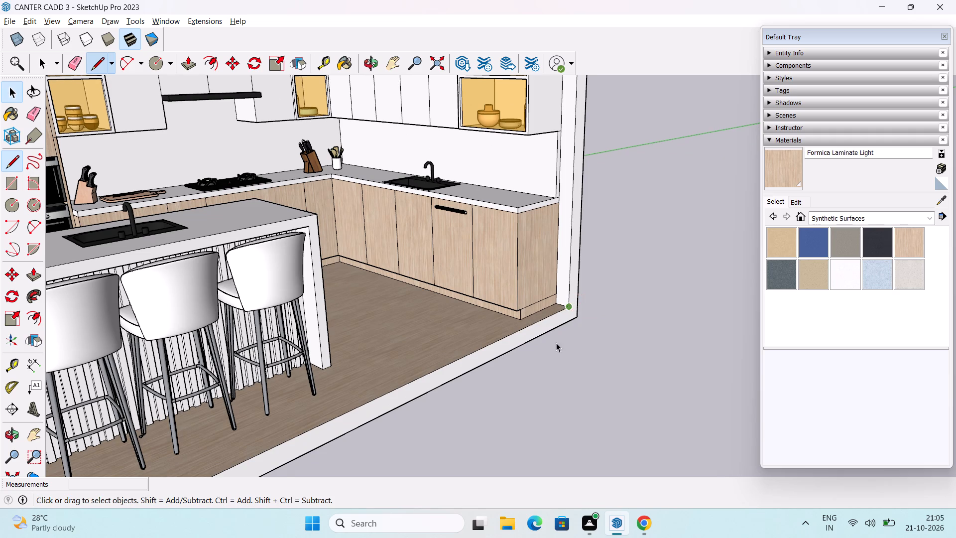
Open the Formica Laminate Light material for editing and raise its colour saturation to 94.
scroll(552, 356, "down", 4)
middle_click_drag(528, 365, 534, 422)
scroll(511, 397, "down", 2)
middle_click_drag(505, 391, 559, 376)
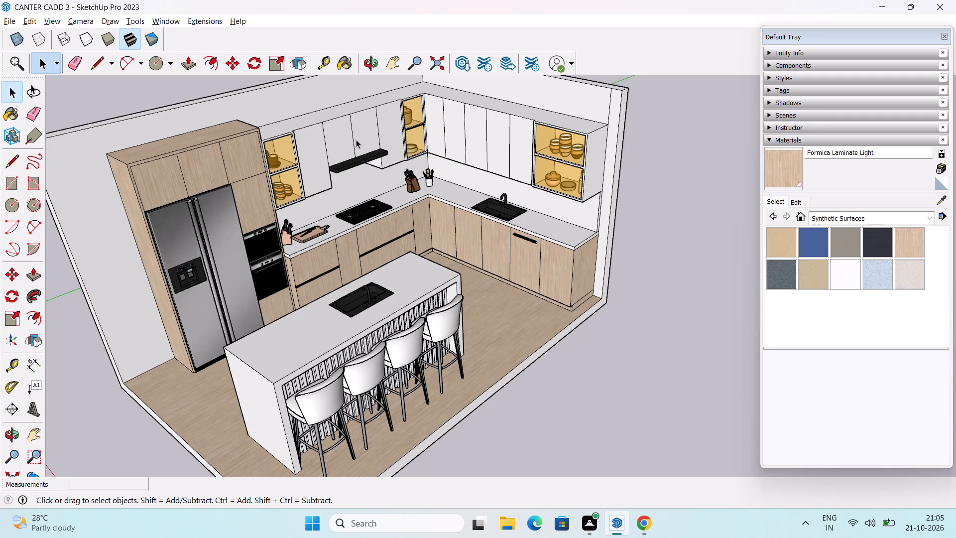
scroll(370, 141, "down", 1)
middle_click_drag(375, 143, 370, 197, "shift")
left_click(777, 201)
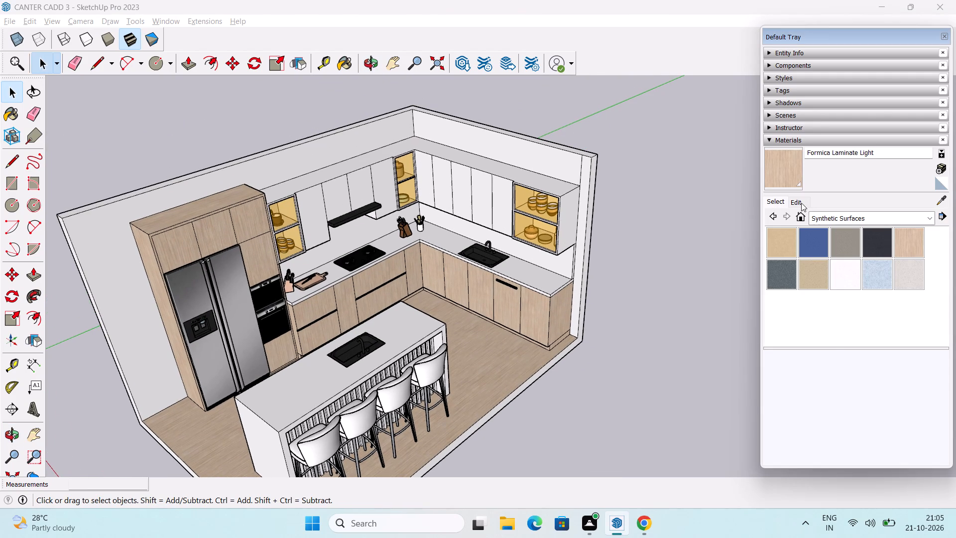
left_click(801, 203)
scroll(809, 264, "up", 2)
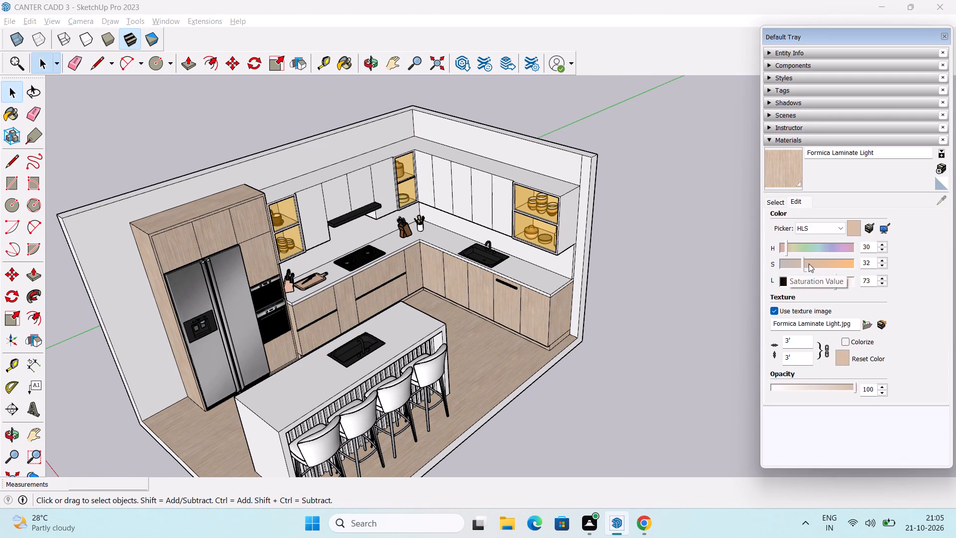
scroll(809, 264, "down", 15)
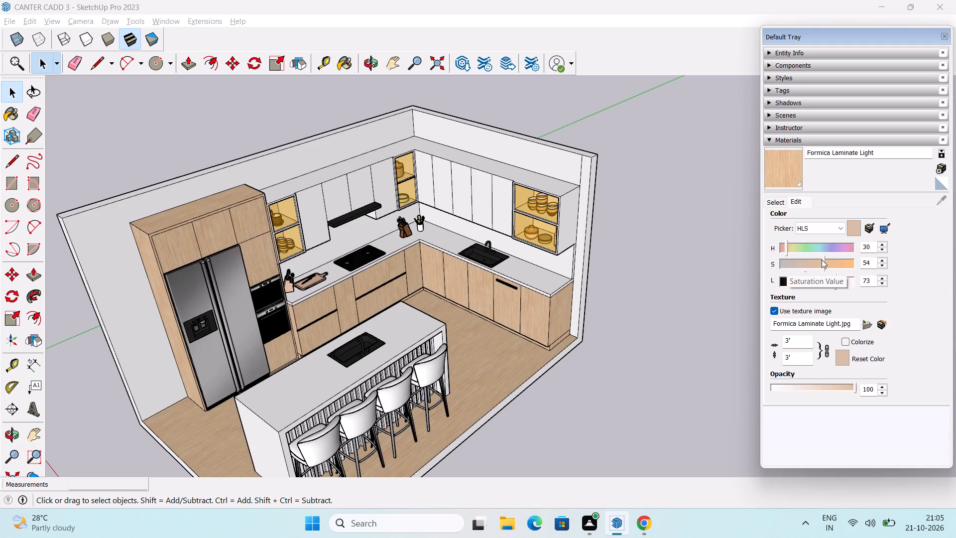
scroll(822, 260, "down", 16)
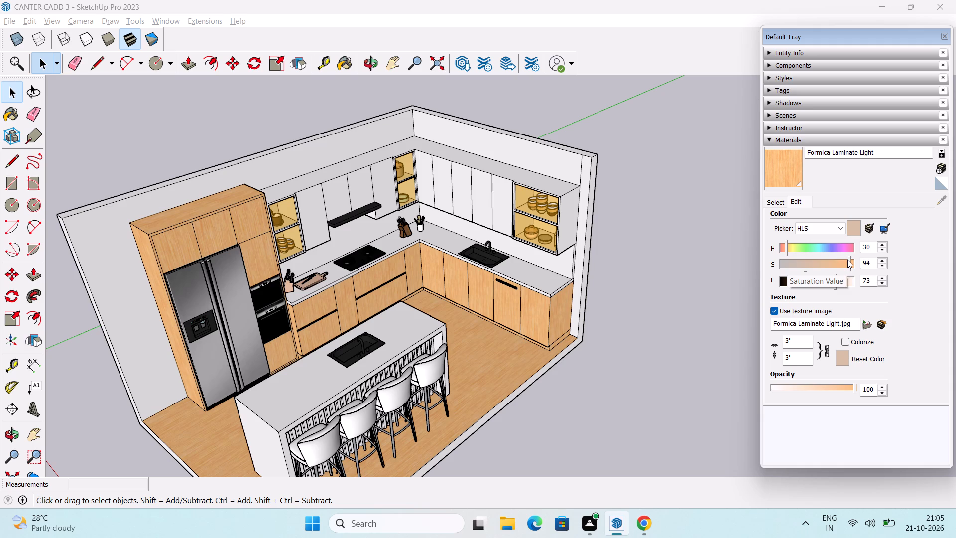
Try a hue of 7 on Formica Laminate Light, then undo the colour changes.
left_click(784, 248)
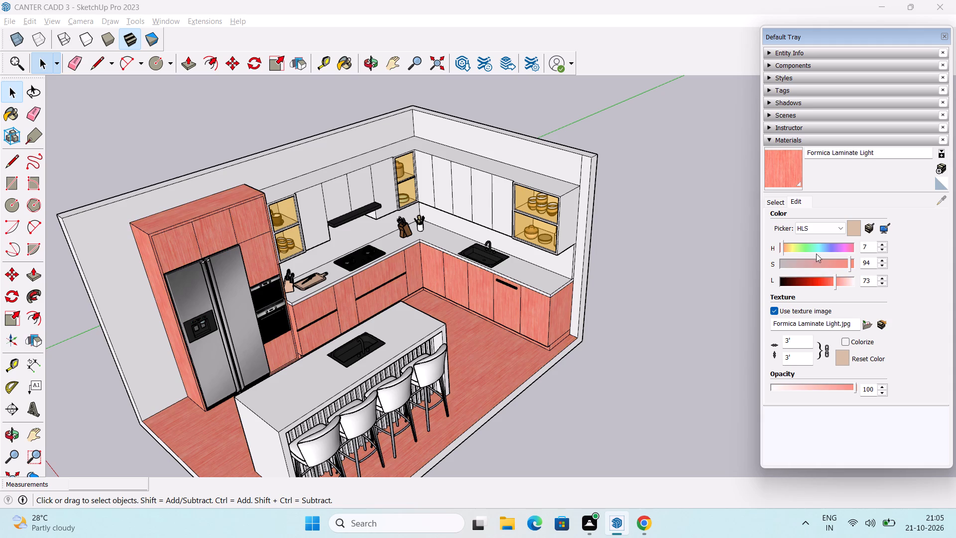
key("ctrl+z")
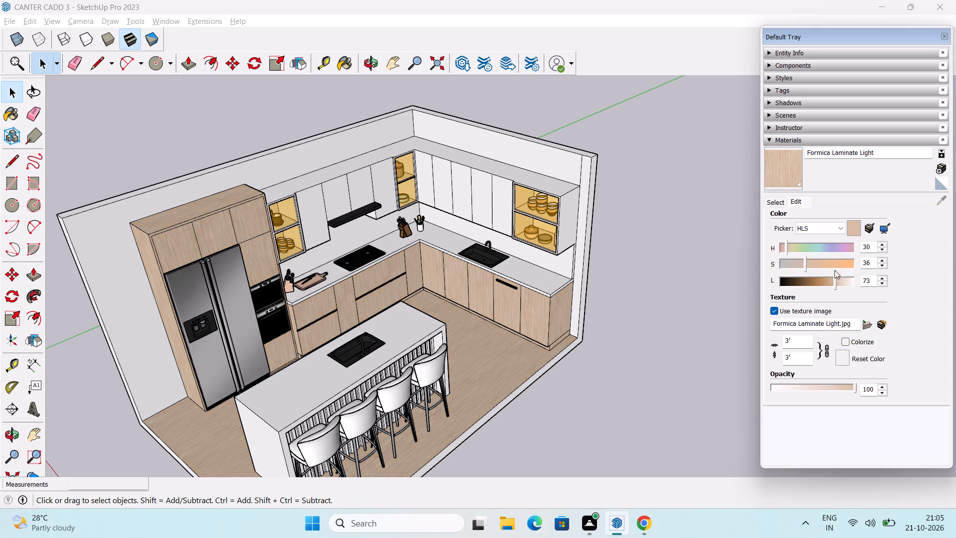
Set the saturation of Formica Laminate Light to 72.
scroll(818, 260, "up", 4)
scroll(818, 260, "down", 7)
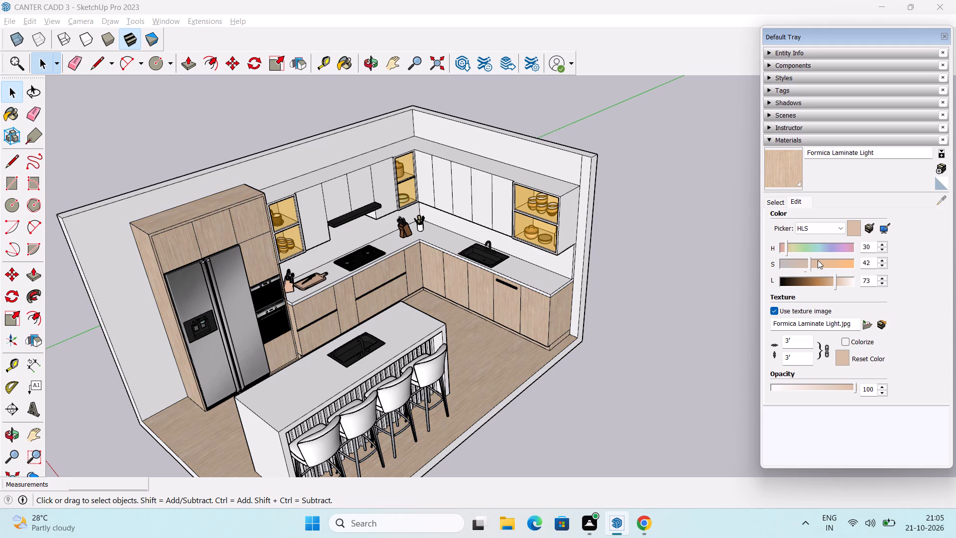
scroll(818, 260, "down", 18)
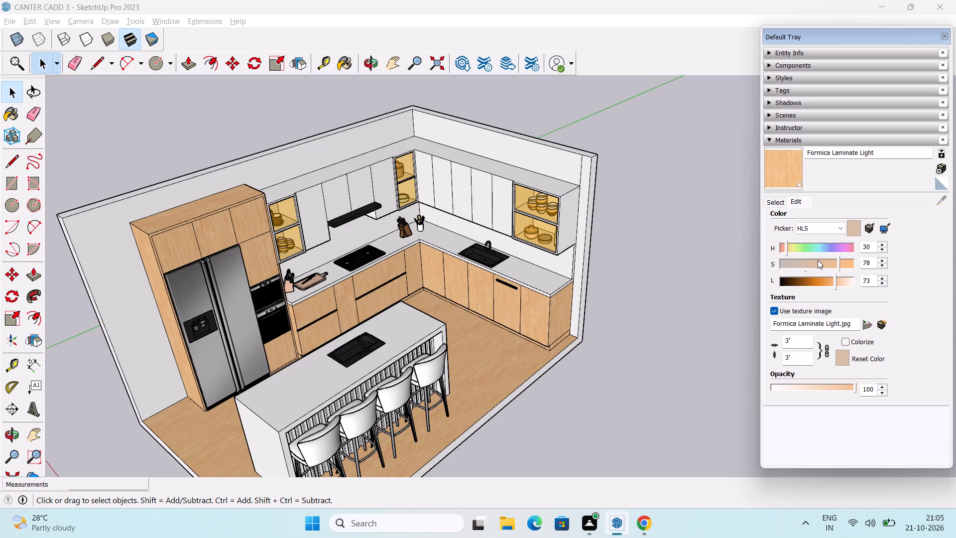
scroll(822, 264, "up", 3)
Examine the recoloured wood on the base cabinets, tall unit and floor from around the island.
middle_click_drag(421, 312, 385, 310)
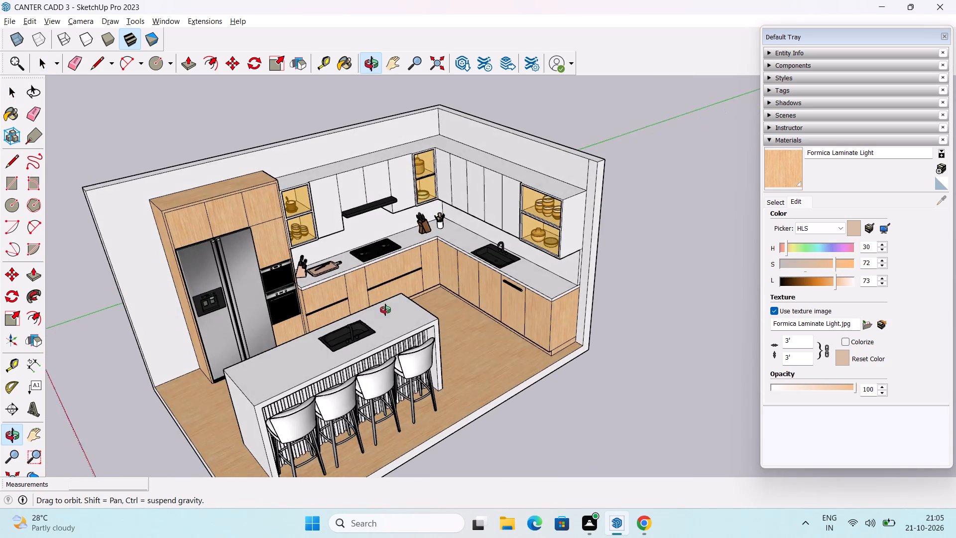
middle_click_drag(385, 310, 388, 332)
scroll(379, 325, "up", 3)
key("space")
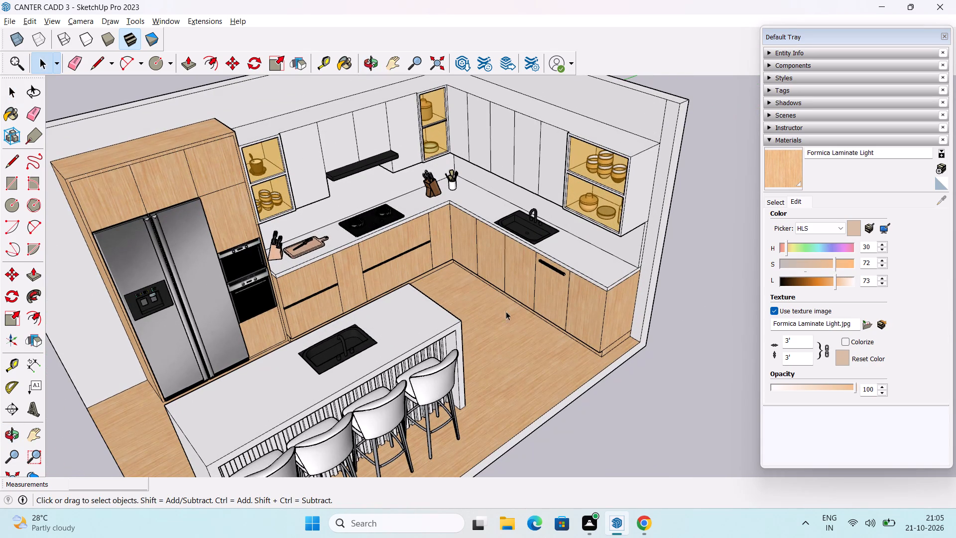
middle_click_drag(506, 377, 493, 359)
middle_click_drag(467, 360, 518, 312)
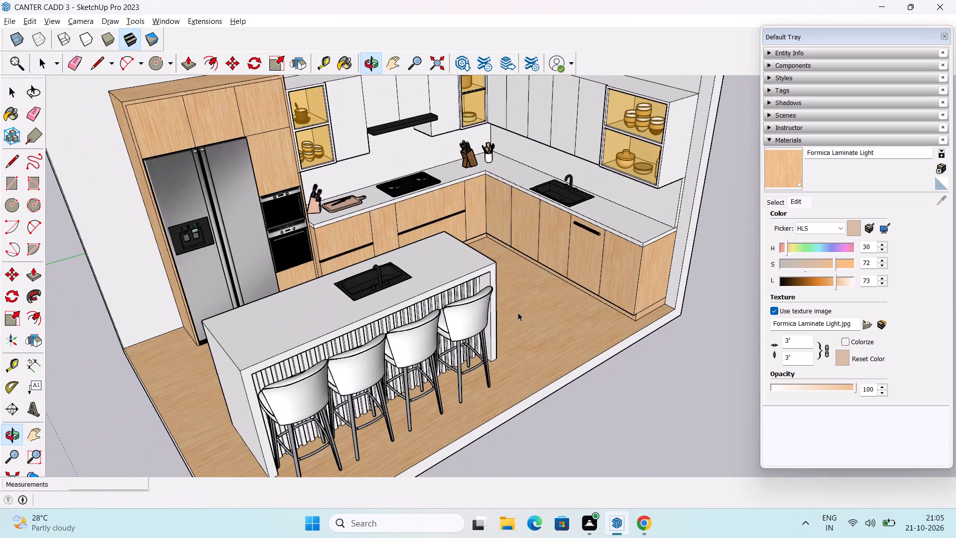
middle_click_drag(518, 312, 498, 317)
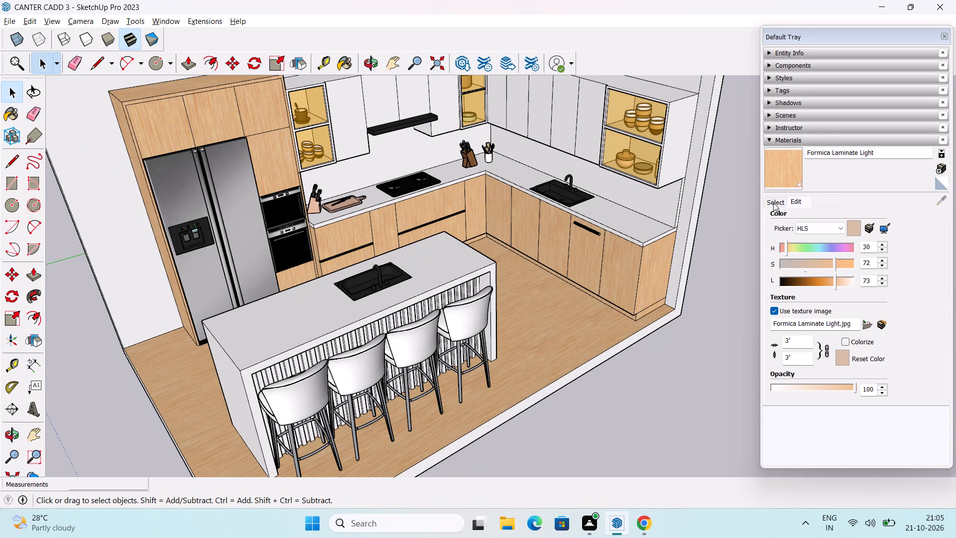
middle_click(652, 275)
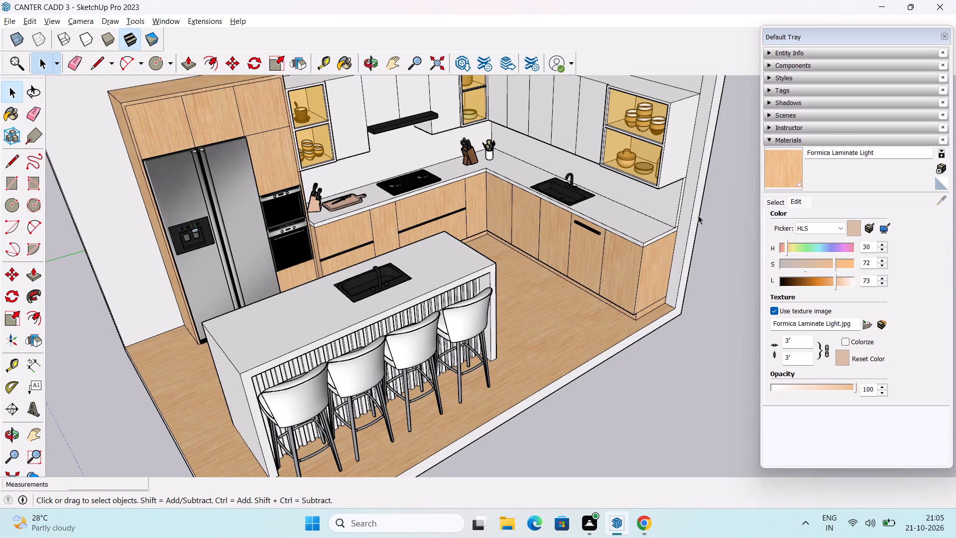
scroll(592, 303, "down", 2)
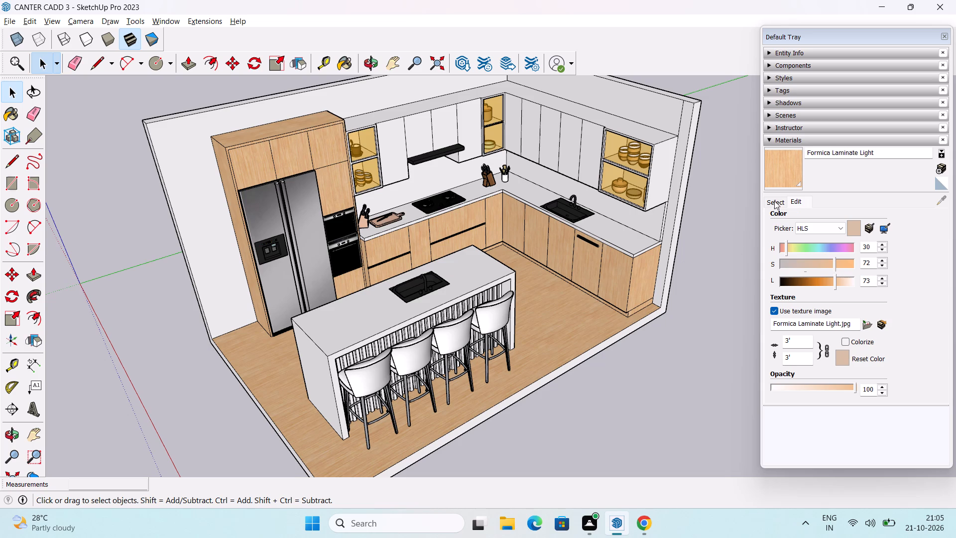
Paint the front frame of the glass wall cabinet at the end of the sink wall with Formica Laminate Light.
left_click(790, 159)
scroll(721, 219, "up", 3)
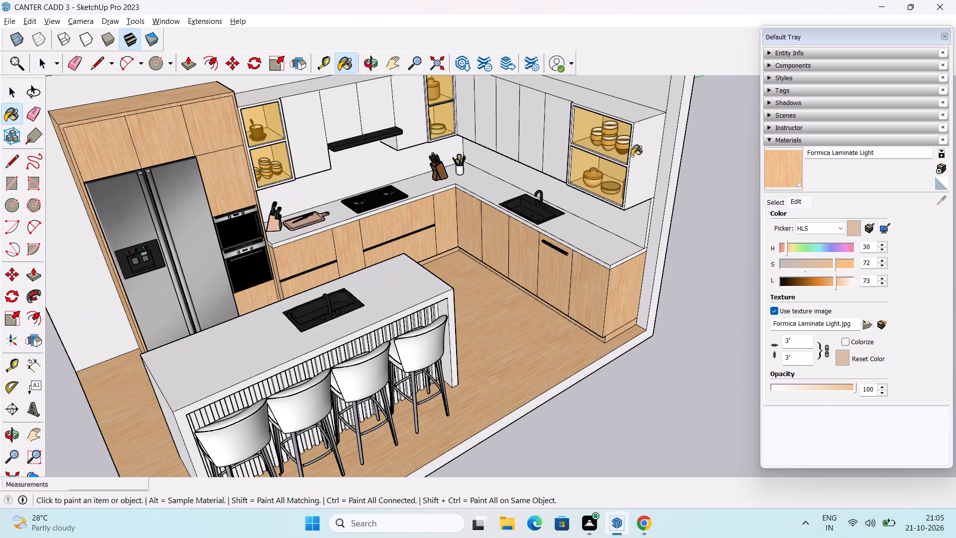
middle_click_drag(599, 164, 613, 230)
scroll(637, 154, "up", 5)
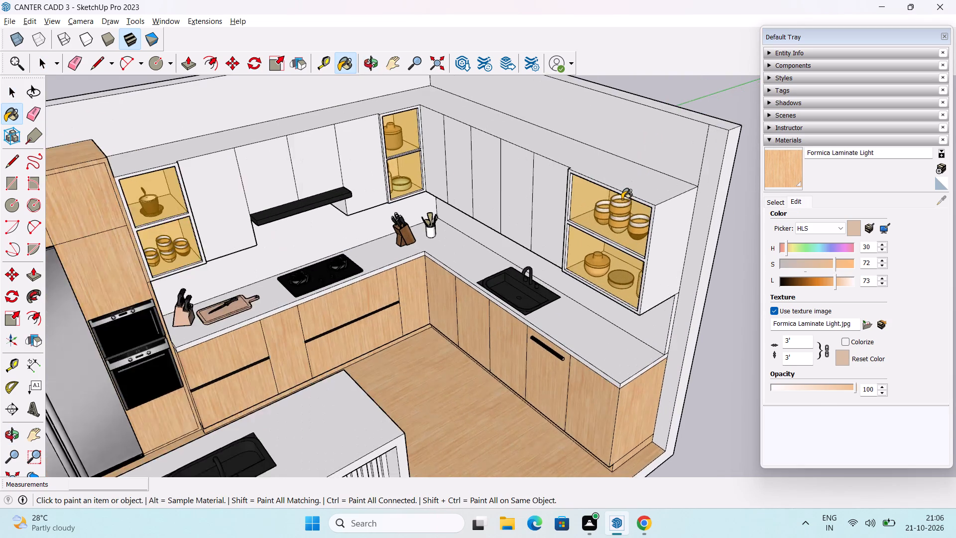
scroll(622, 199, "up", 4)
left_click(639, 192)
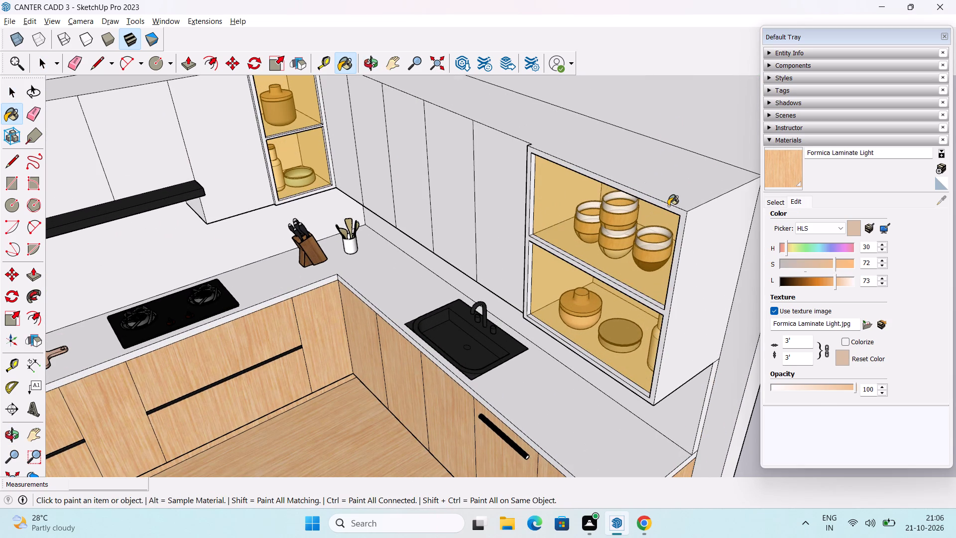
left_click(666, 207)
Paint the left inner edges of both glass cabinet openings and the top edge of the middle shelf with Formica Laminate Light.
middle_click_drag(599, 246, 628, 218)
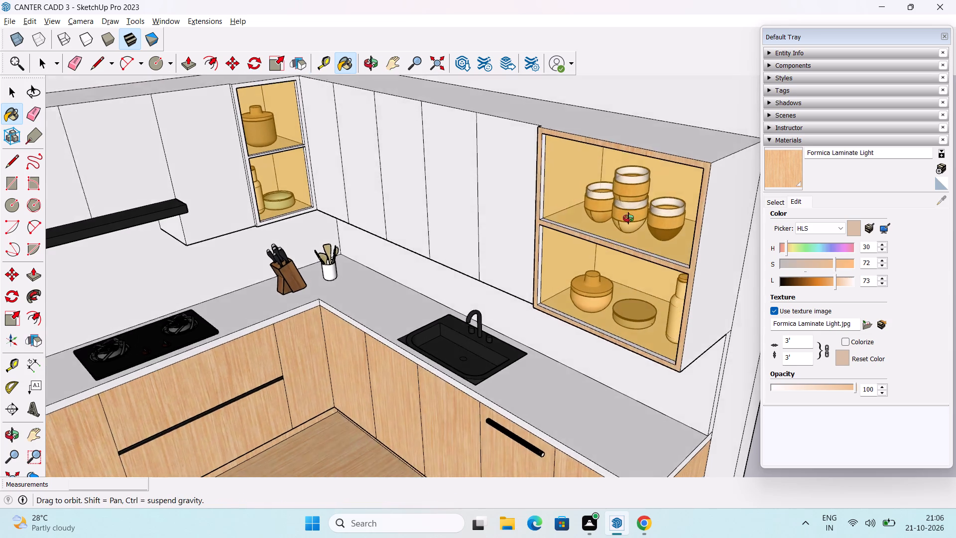
middle_click_drag(628, 218, 625, 243)
scroll(500, 227, "up", 6)
middle_click_drag(561, 231, 568, 250)
scroll(567, 222, "up", 2)
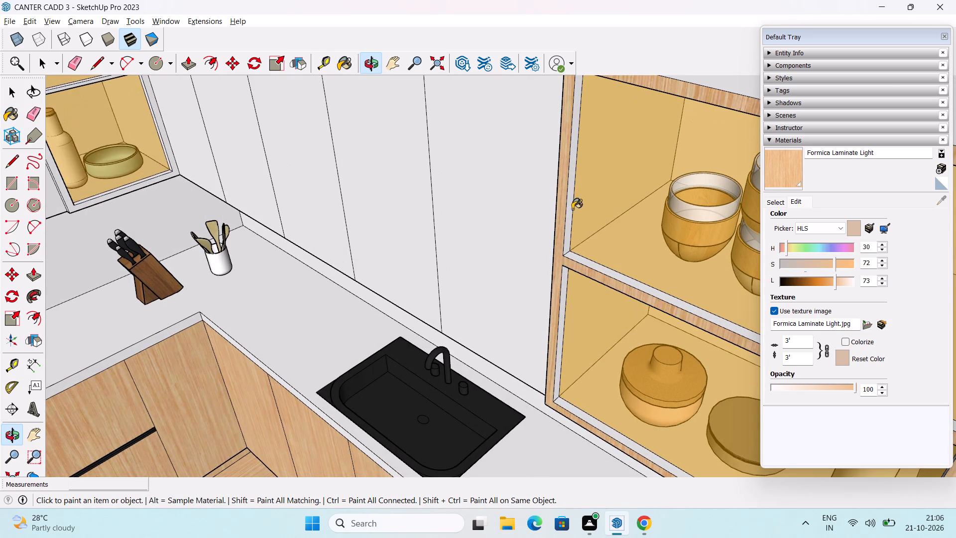
left_click(572, 210)
left_click(597, 271)
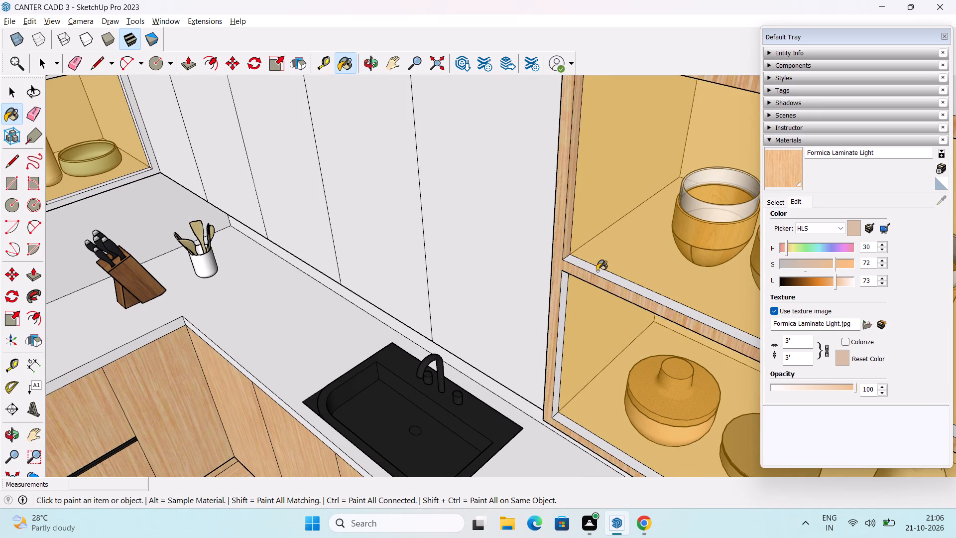
scroll(588, 304, "down", 7)
middle_click_drag(582, 337, 593, 236)
middle_click_drag(603, 274, 601, 298)
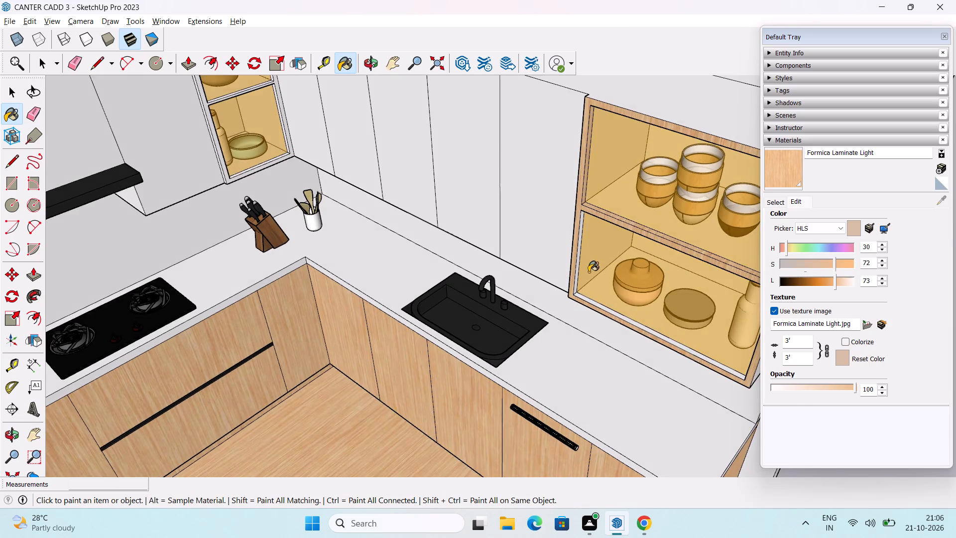
scroll(589, 271, "up", 3)
left_click(573, 255)
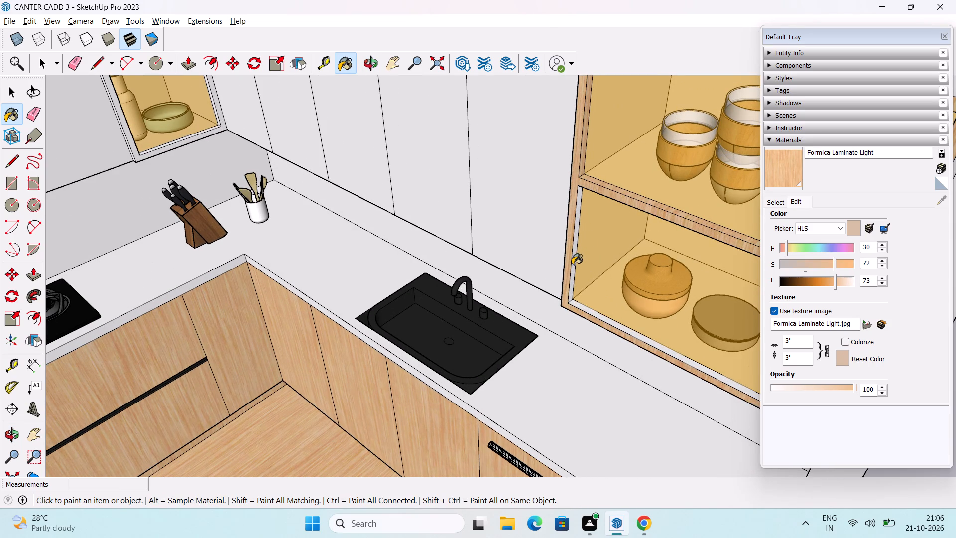
left_click(573, 280)
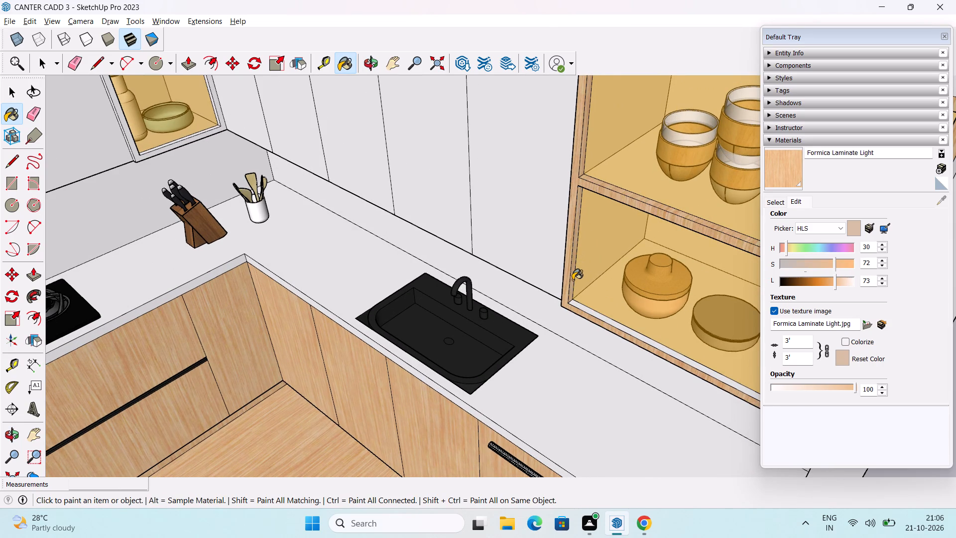
Paint the right and bottom inner edges of the glass cabinet's lower opening with Formica Laminate Light.
scroll(573, 280, "down", 4)
middle_click_drag(580, 281, 719, 326)
middle_click_drag(688, 265, 520, 308, "shift")
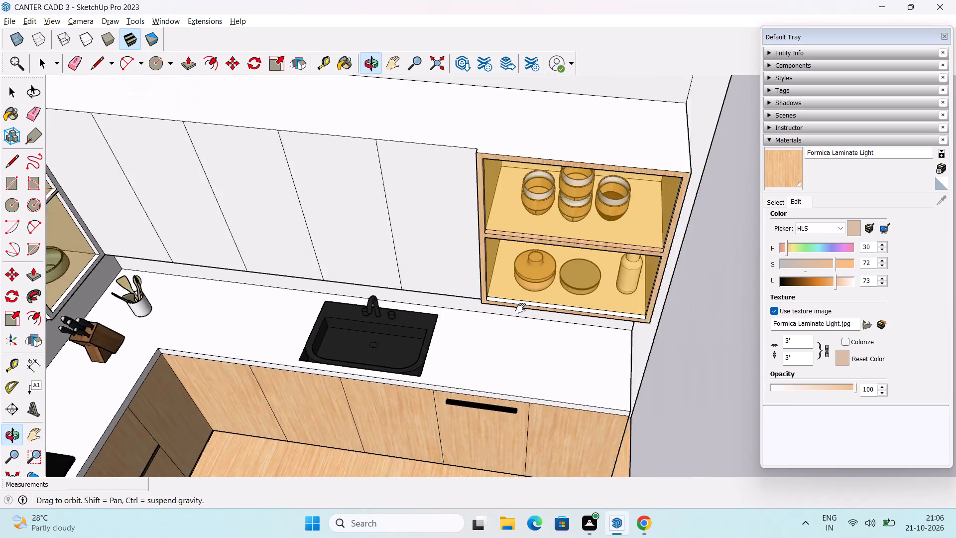
middle_click_drag(520, 308, 519, 309, "shift")
middle_click_drag(531, 317, 655, 241)
scroll(638, 235, "up", 8)
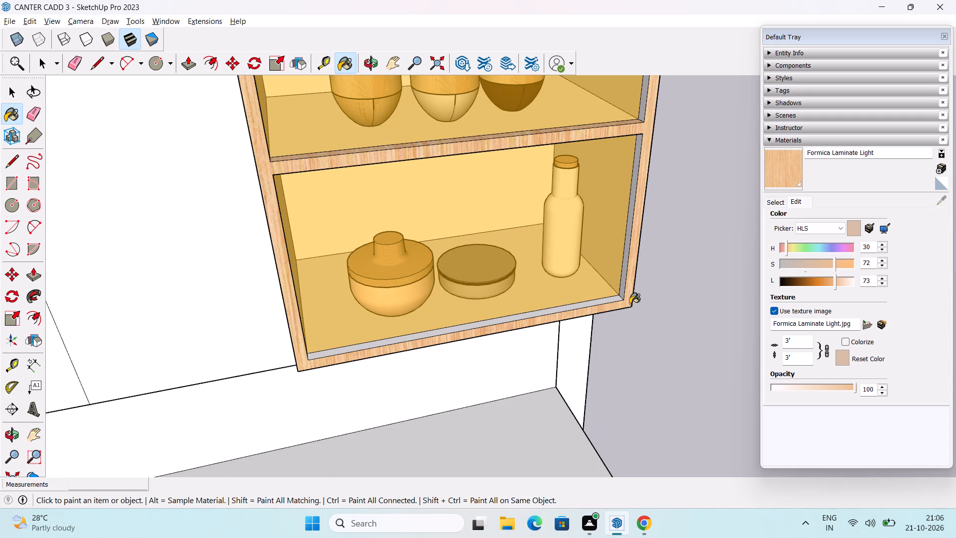
left_click(623, 271)
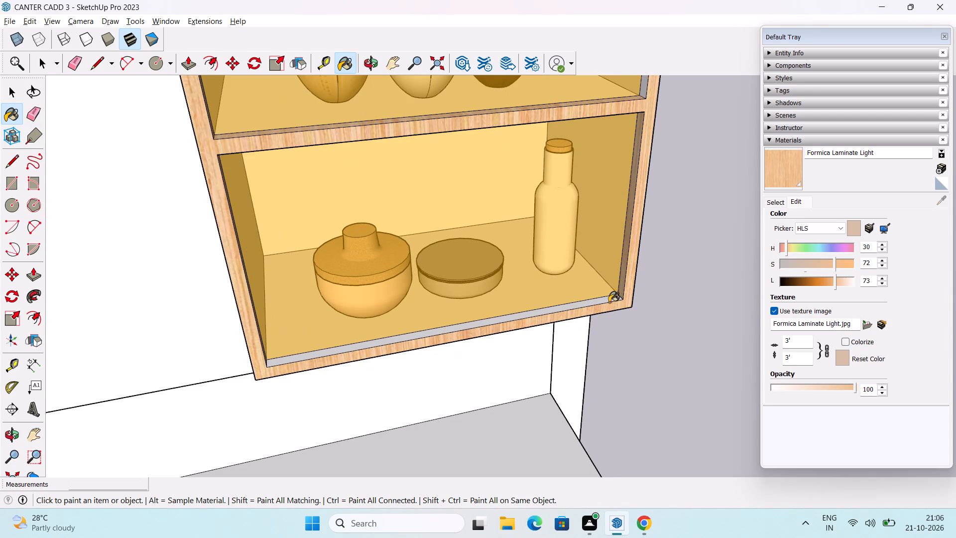
left_click(599, 301)
Paint the right and top inner edges of the glass cabinet's upper opening with Formica Laminate Light.
scroll(597, 289, "down", 3)
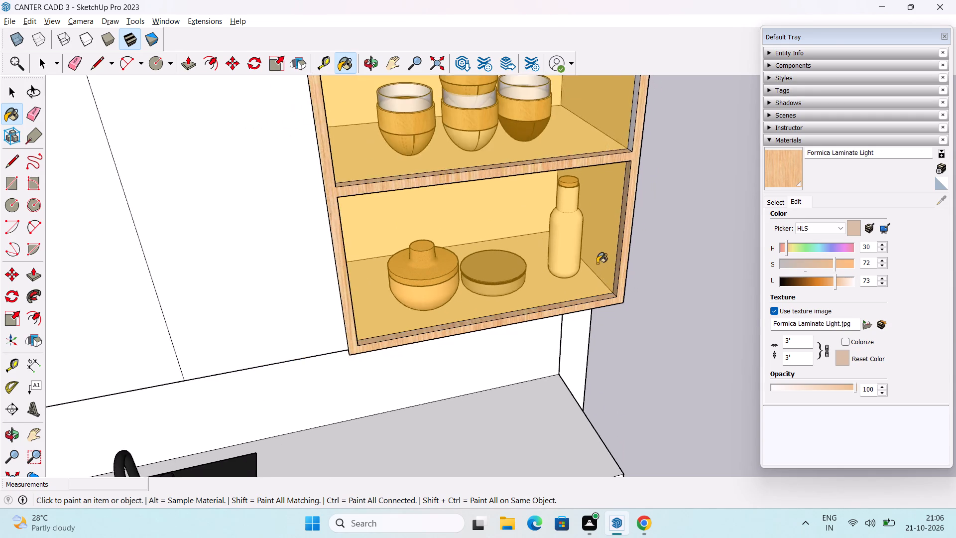
middle_click_drag(597, 261, 604, 393, "shift")
left_click(643, 249)
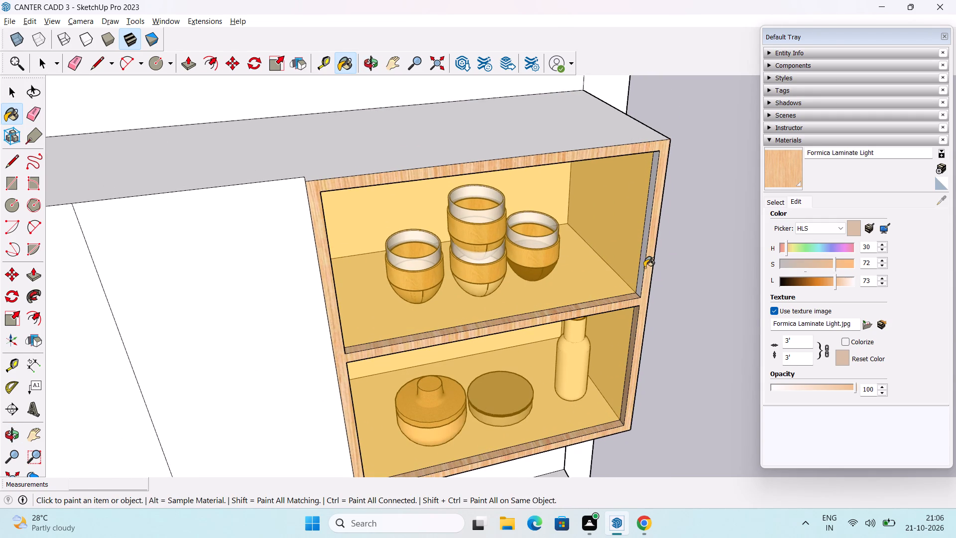
middle_click_drag(644, 268, 603, 63)
scroll(559, 156, "up", 2)
left_click(558, 111)
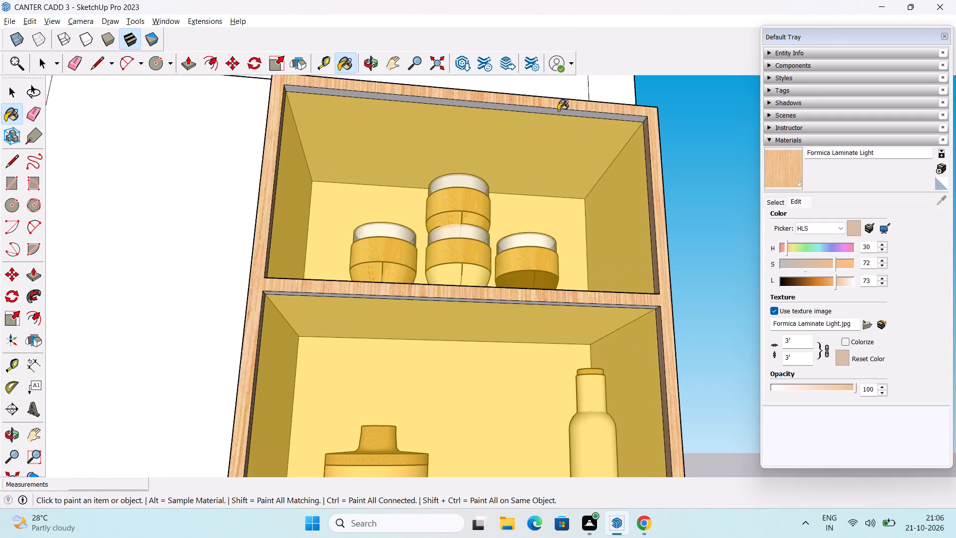
Paint the top inner edge of the sink wall glass cabinet's lower opening with Formica Laminate Light.
middle_click_drag(584, 202, 634, 142)
scroll(502, 245, "up", 2)
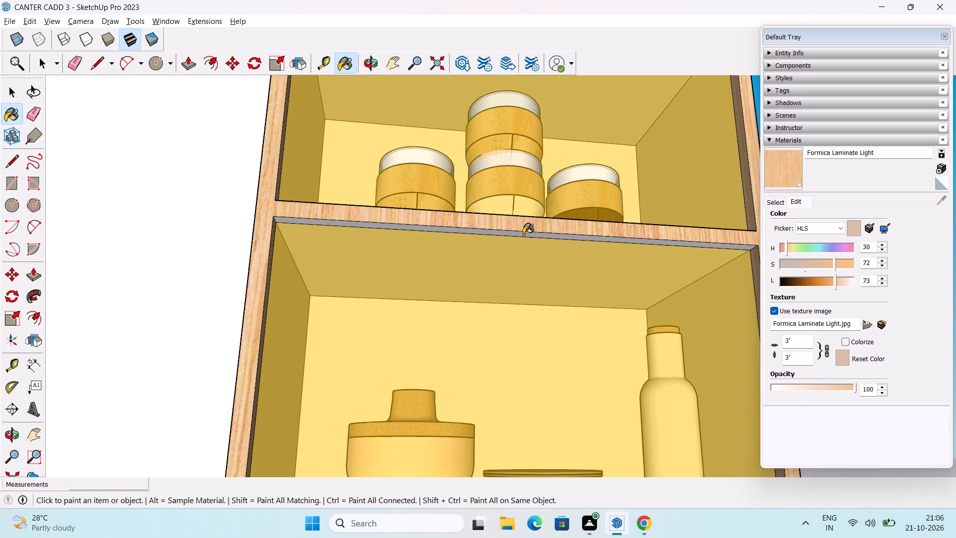
left_click(523, 234)
Paint the front frame and exposed outer side edge of the glass cabinet near the room corner with Formica Laminate Light.
scroll(525, 225, "down", 8)
middle_click_drag(528, 229, 511, 274)
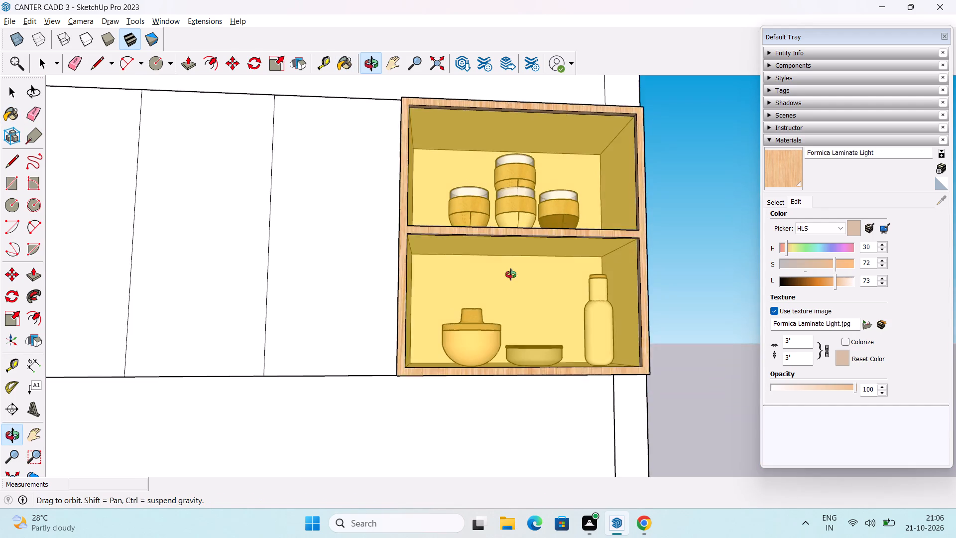
middle_click_drag(511, 274, 510, 275)
scroll(509, 259, "down", 3)
middle_click_drag(491, 298, 486, 341)
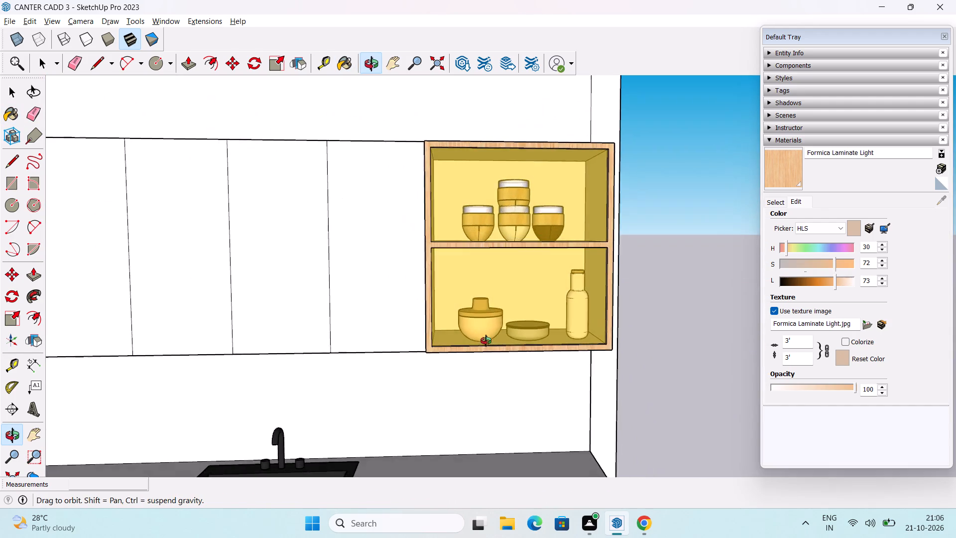
middle_click_drag(486, 341, 486, 338)
scroll(501, 290, "down", 7)
middle_click_drag(504, 285, 351, 320)
scroll(341, 230, "up", 4)
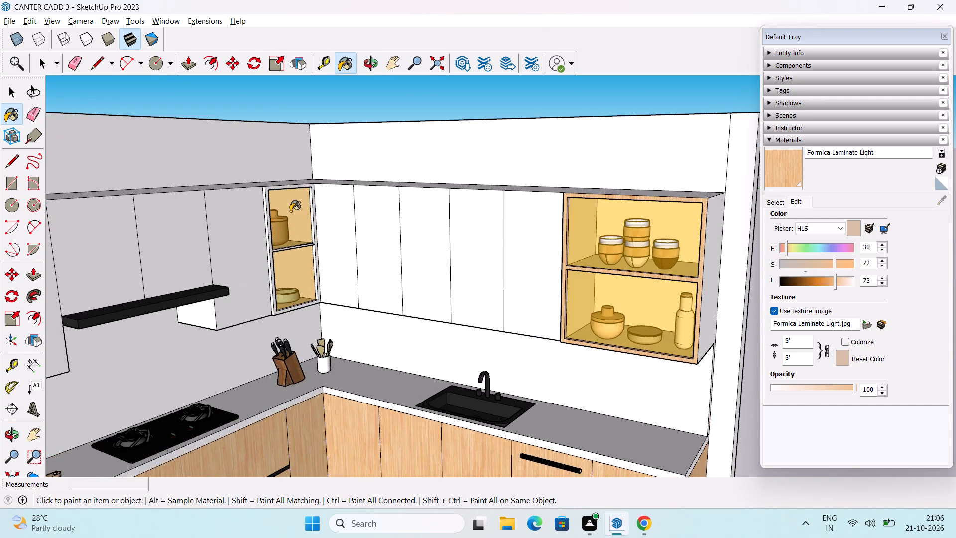
scroll(290, 211, "up", 9)
left_click(241, 170)
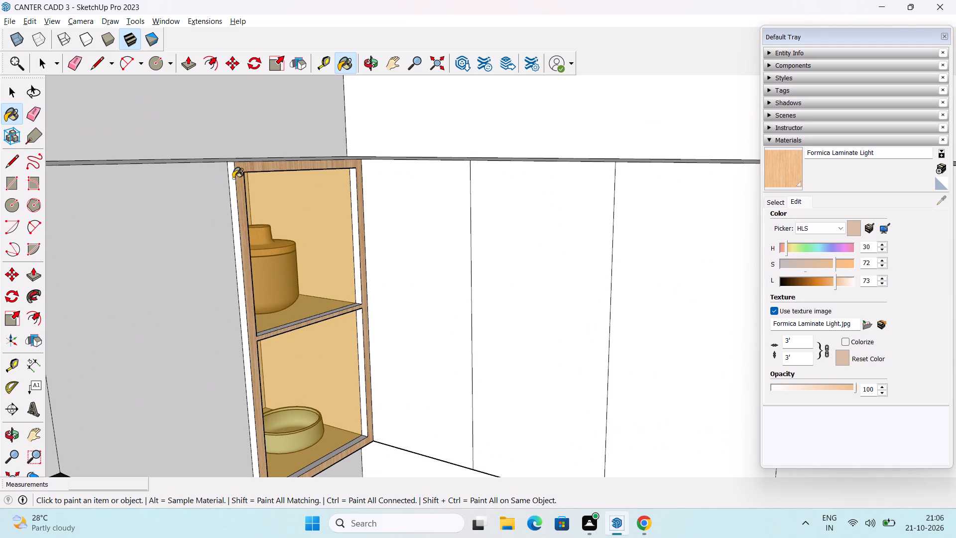
left_click(233, 177)
Paint the corner glass cabinet's right inner edges, middle shelf top edge and bottom inner edge with Formica Laminate Light.
middle_click_drag(349, 325, 355, 256)
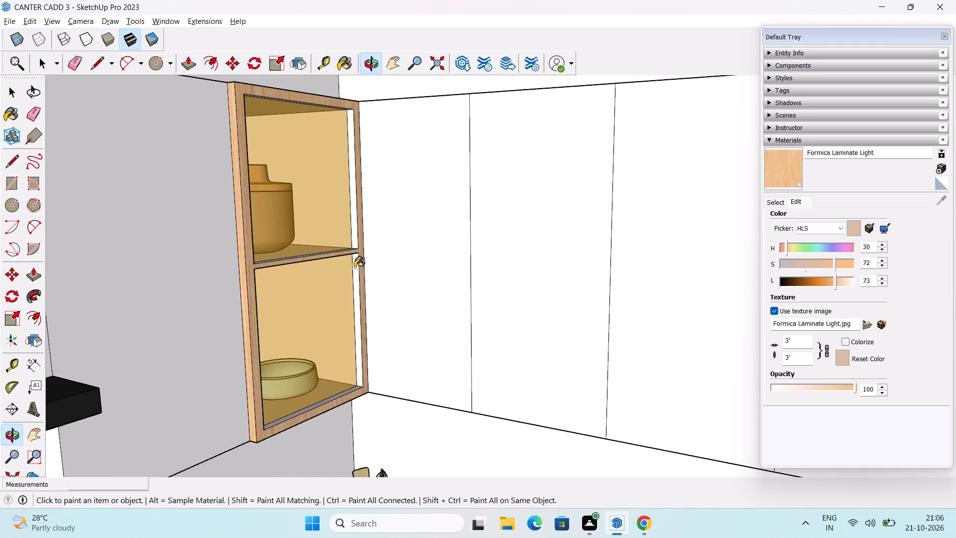
middle_click_drag(355, 268, 347, 320)
scroll(357, 237, "up", 1)
left_click(352, 203)
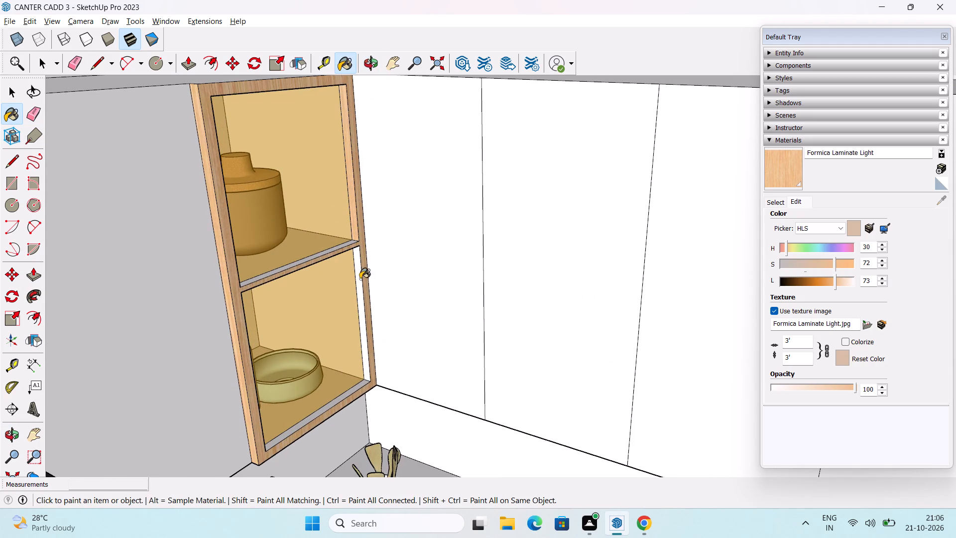
left_click(361, 284)
middle_click_drag(358, 271, 361, 316)
scroll(349, 266, "up", 2)
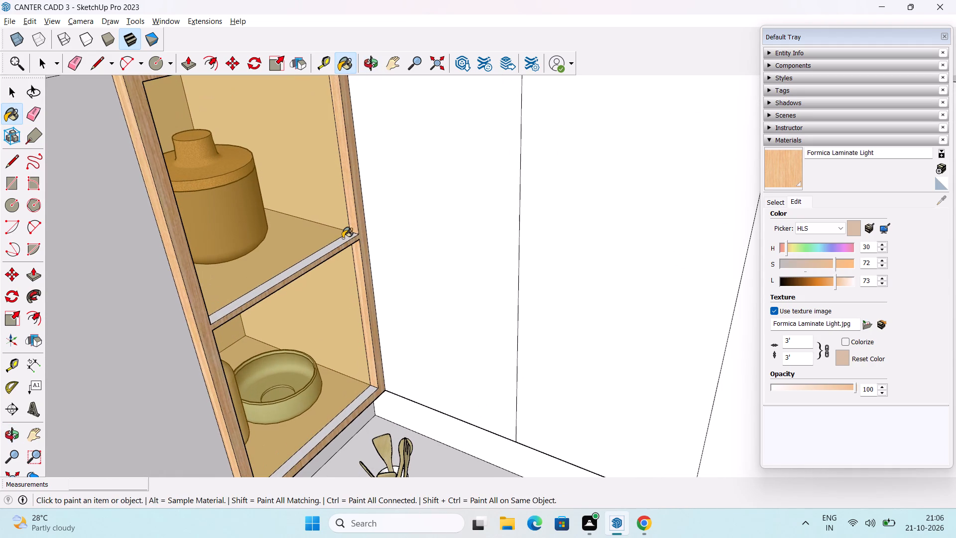
left_click(343, 241)
middle_click_drag(343, 289, 352, 214, "shift")
scroll(371, 320, "up", 2)
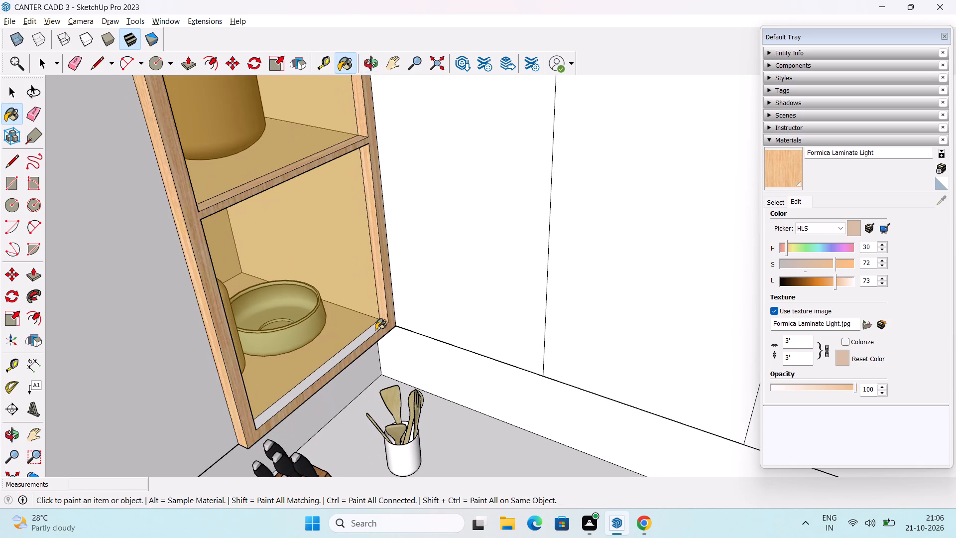
left_click(376, 330)
Paint the front frame of the glass wall cabinet beside the tall oven unit with Formica Laminate Light.
scroll(379, 314, "down", 3)
middle_click_drag(372, 296, 377, 352)
scroll(349, 247, "down", 4)
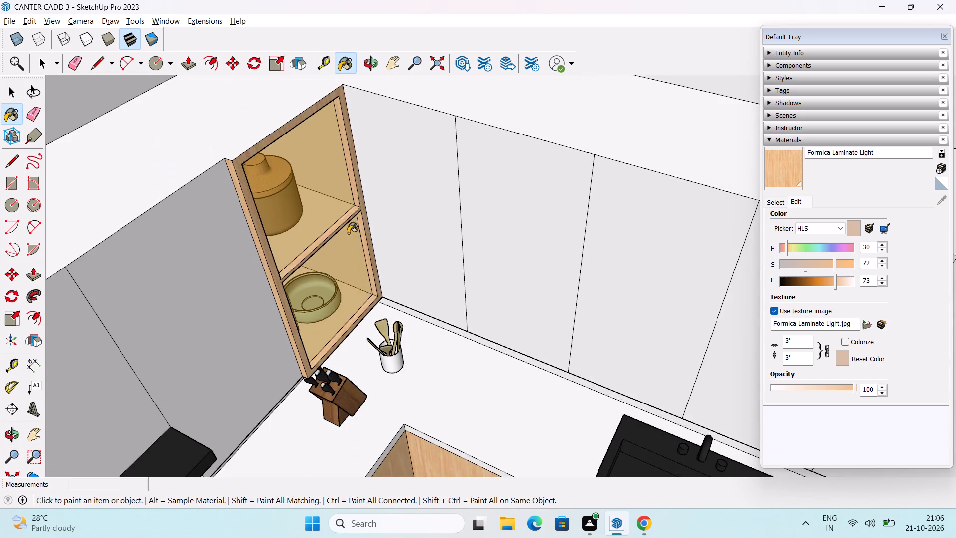
middle_click_drag(348, 232, 239, 119)
middle_click_drag(344, 341, 367, 208)
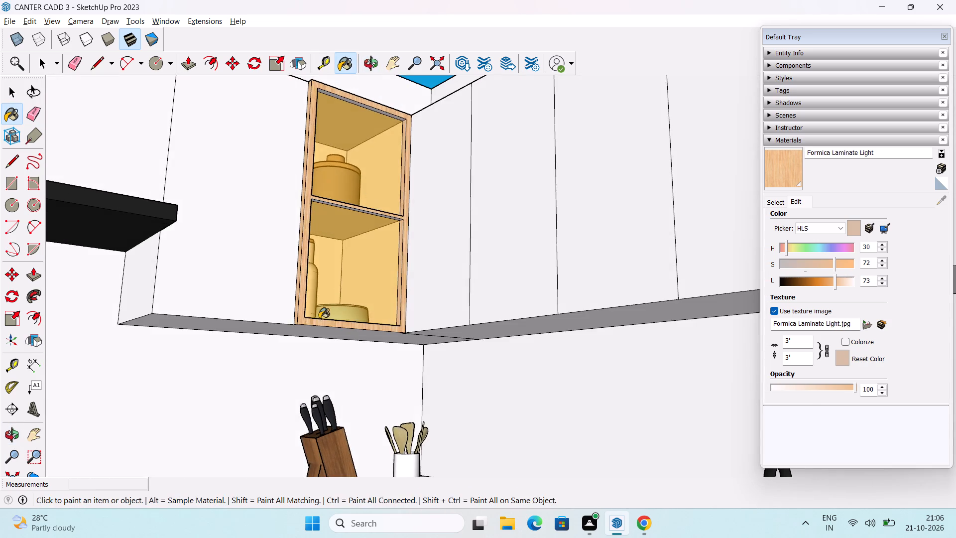
middle_click_drag(331, 297, 362, 382)
scroll(365, 333, "down", 7)
middle_click_drag(256, 318, 526, 212, "shift")
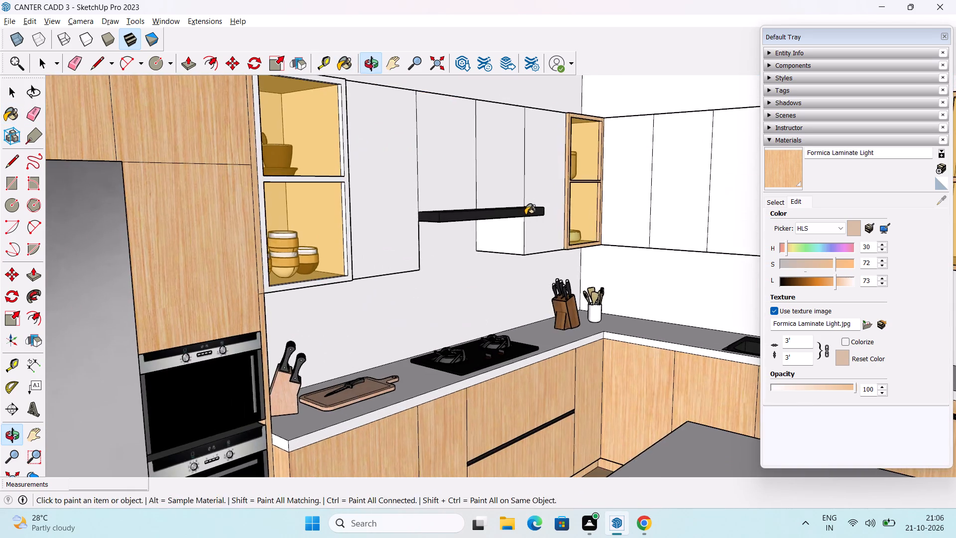
middle_click_drag(524, 216, 392, 293)
middle_click_drag(364, 218, 384, 288, "shift")
scroll(285, 228, "up", 6)
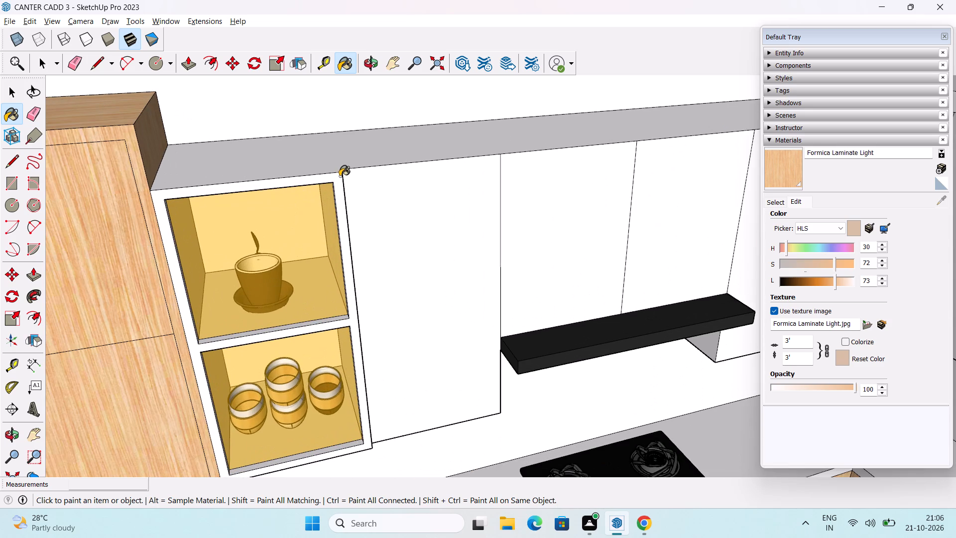
left_click(339, 175)
Paint the right and bottom inner edges of both openings in the glass cabinet beside the tall unit with Formica Laminate Light.
middle_click_drag(337, 236, 419, 223)
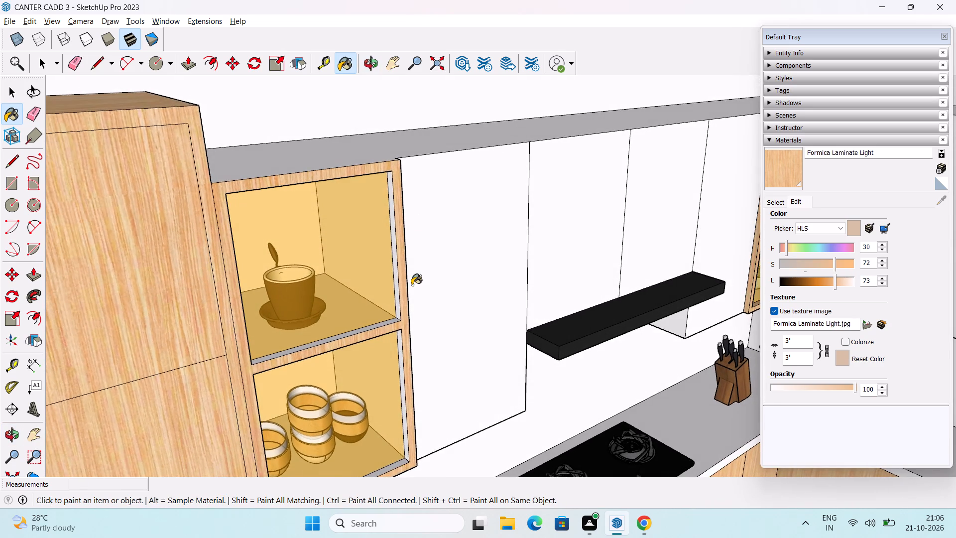
scroll(412, 285, "up", 2)
left_click(395, 298)
middle_click_drag(395, 320, 398, 348)
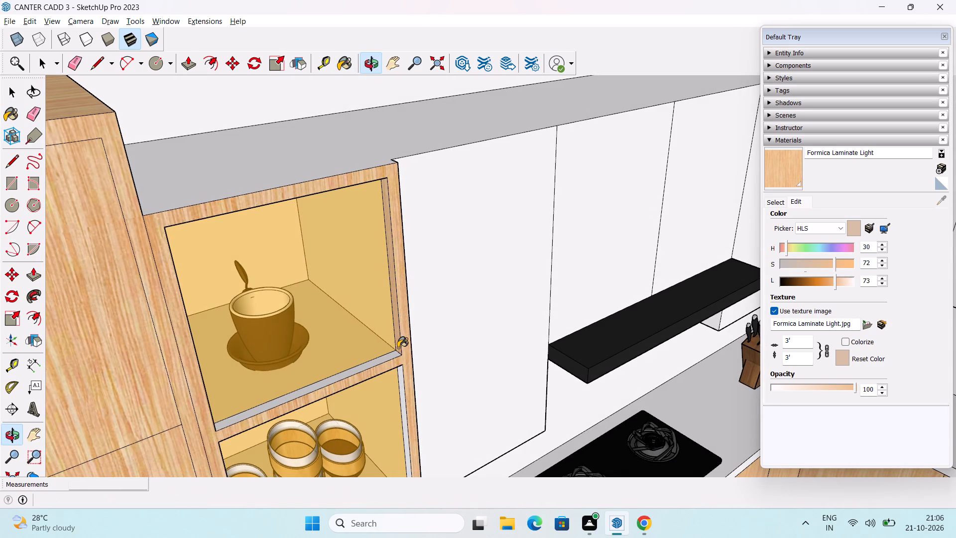
left_click(391, 354)
middle_click_drag(409, 380, 389, 205)
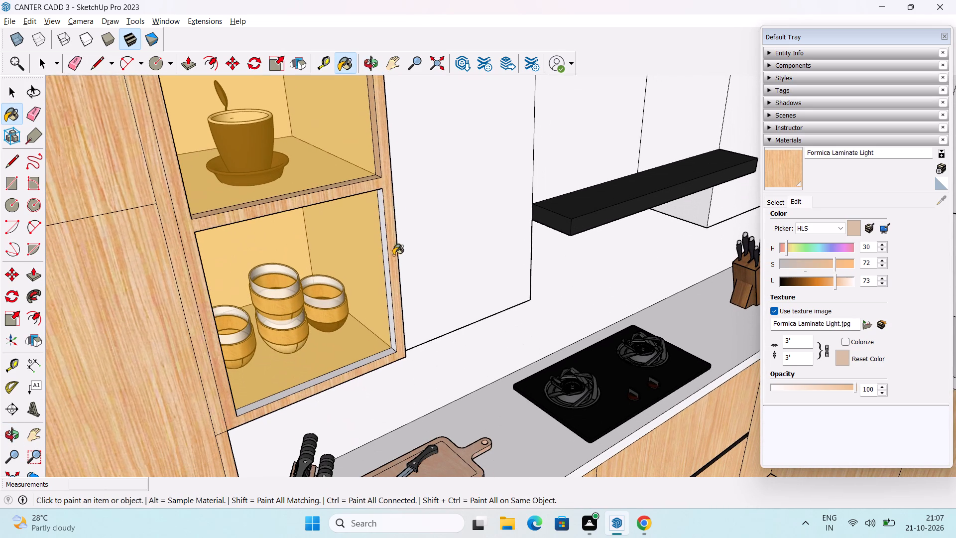
left_click(387, 285)
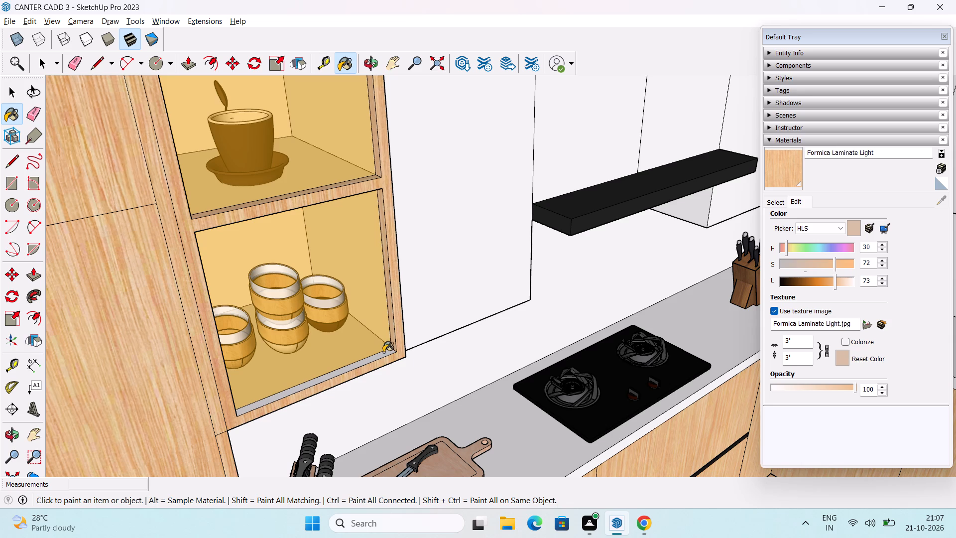
left_click(383, 353)
Paint the same cabinet's outer side edge facing the hob and the left inner edges of both openings with Formica Laminate Light.
middle_click_drag(415, 324, 166, 313)
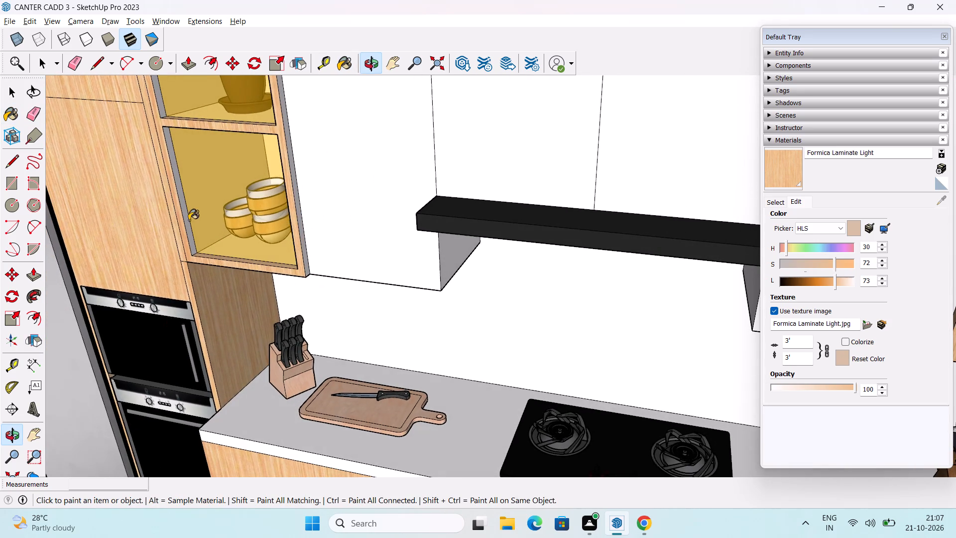
middle_click_drag(348, 134, 351, 298)
scroll(282, 274, "up", 2)
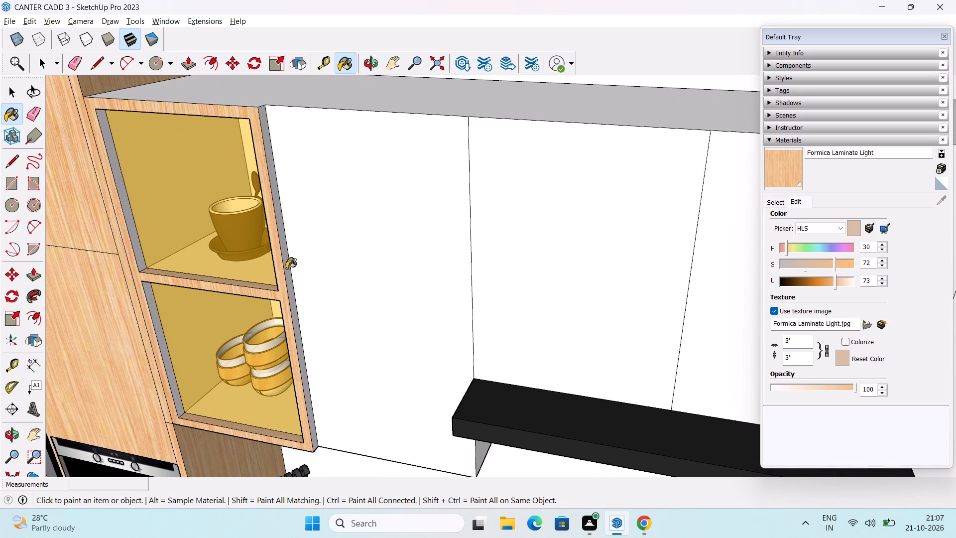
left_click(286, 267)
scroll(160, 243, "up", 2)
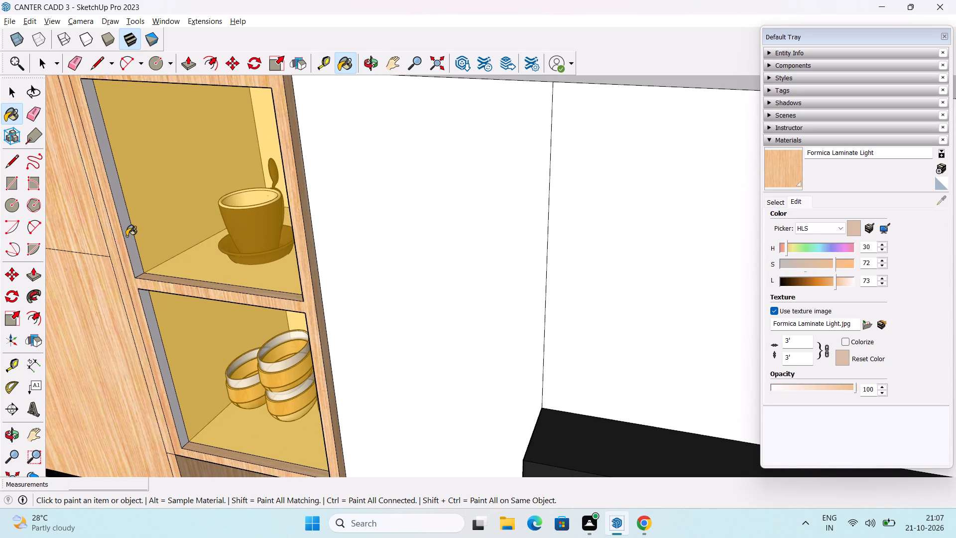
left_click(126, 236)
left_click(146, 304)
Paint the top inner edges of both openings in the glass cabinet beside the tall unit with Formica Laminate Light.
middle_click_drag(160, 265, 194, 180)
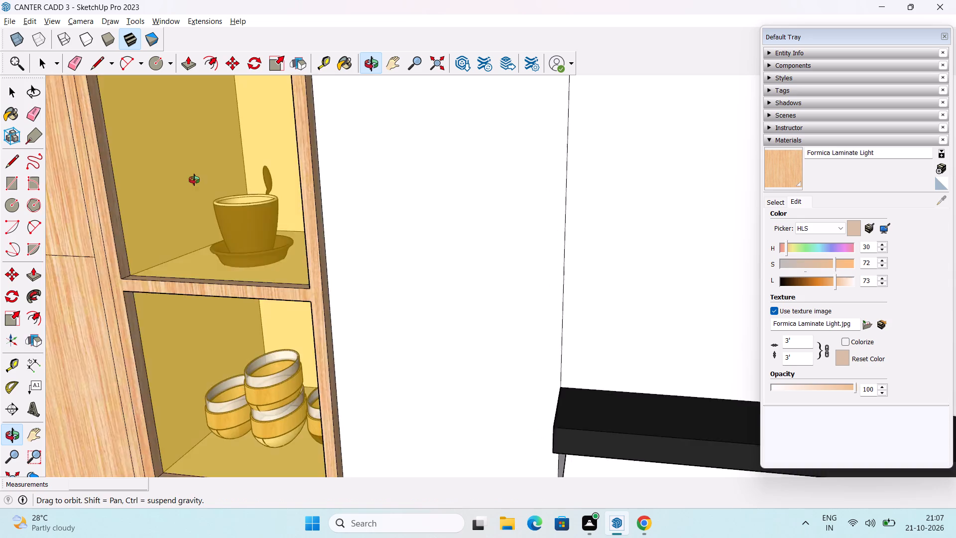
middle_click_drag(194, 180, 209, 62)
middle_click_drag(192, 191, 220, 270, "shift")
middle_click_drag(230, 277, 296, 149)
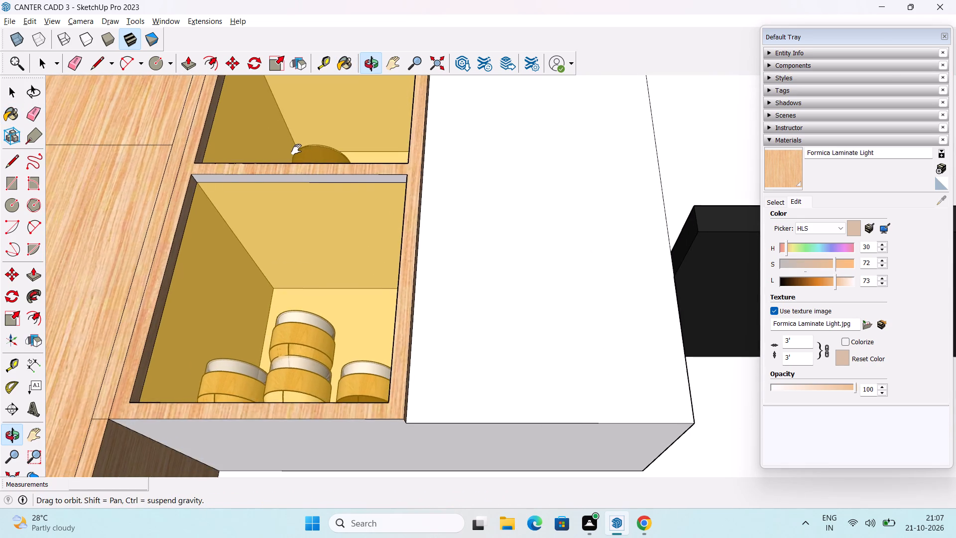
middle_click_drag(296, 149, 282, 208)
middle_click_drag(286, 183, 257, 264)
scroll(285, 152, "up", 2)
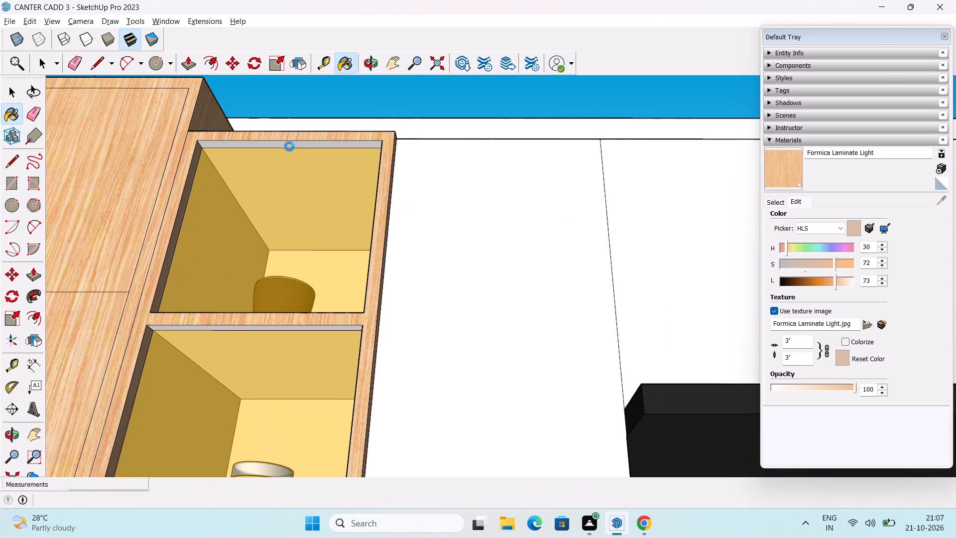
left_click(314, 141)
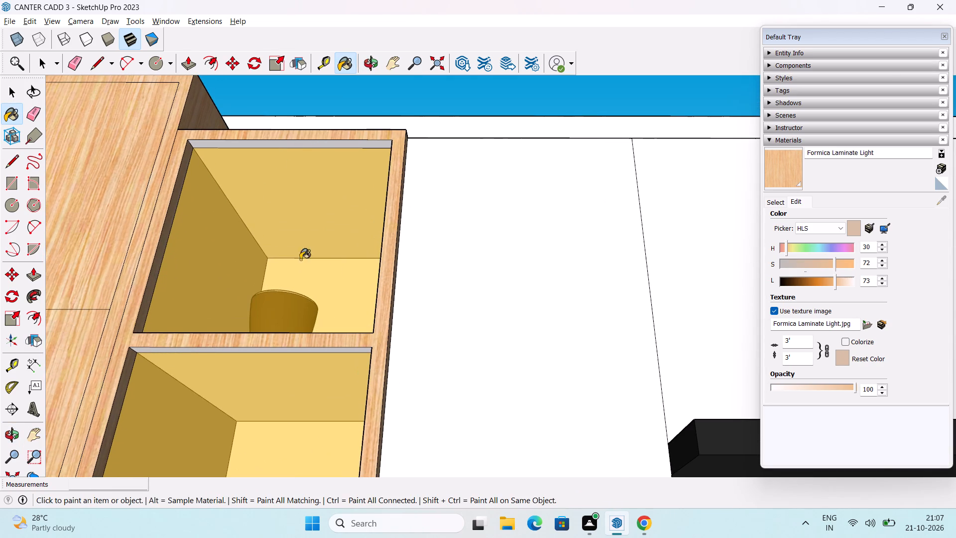
left_click(320, 350)
Paint the top inner edges of both openings in the corner glass cabinet with Formica Laminate Light and leave the Paint Bucket.
scroll(325, 321, "down", 2)
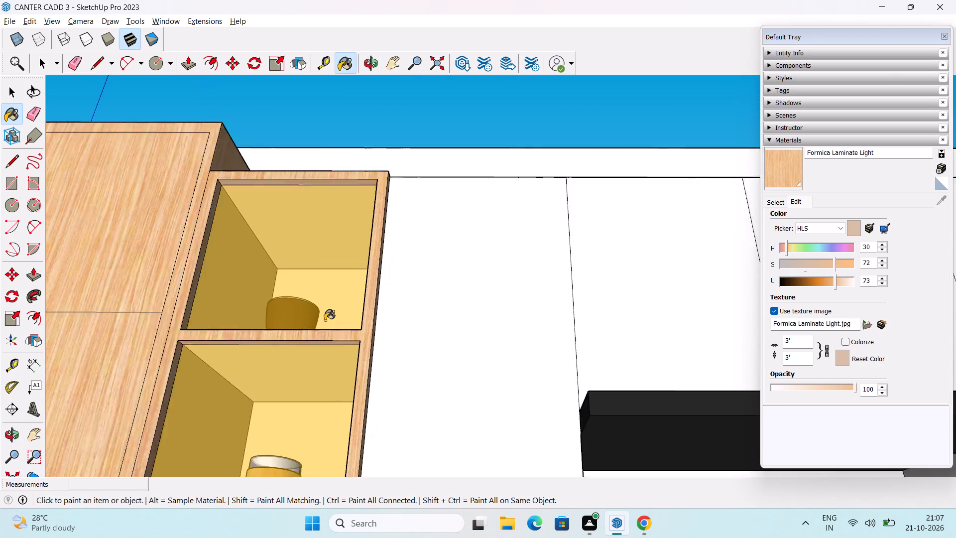
scroll(325, 320, "down", 7)
middle_click_drag(372, 299, 461, 466)
scroll(503, 363, "down", 3)
middle_click_drag(519, 327, 408, 337)
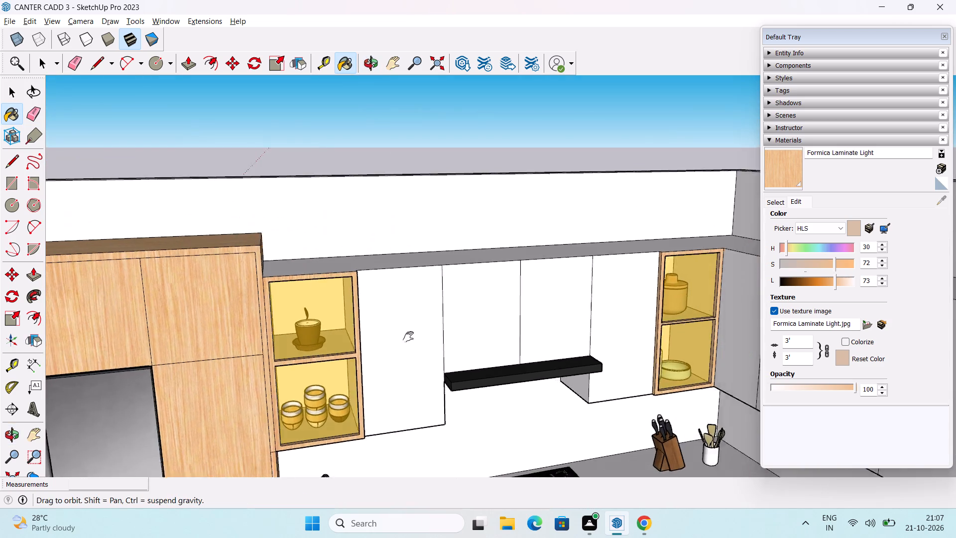
middle_click_drag(408, 337, 299, 354)
middle_click_drag(481, 335, 467, 165)
middle_click_drag(537, 365, 533, 315)
scroll(543, 325, "up", 1)
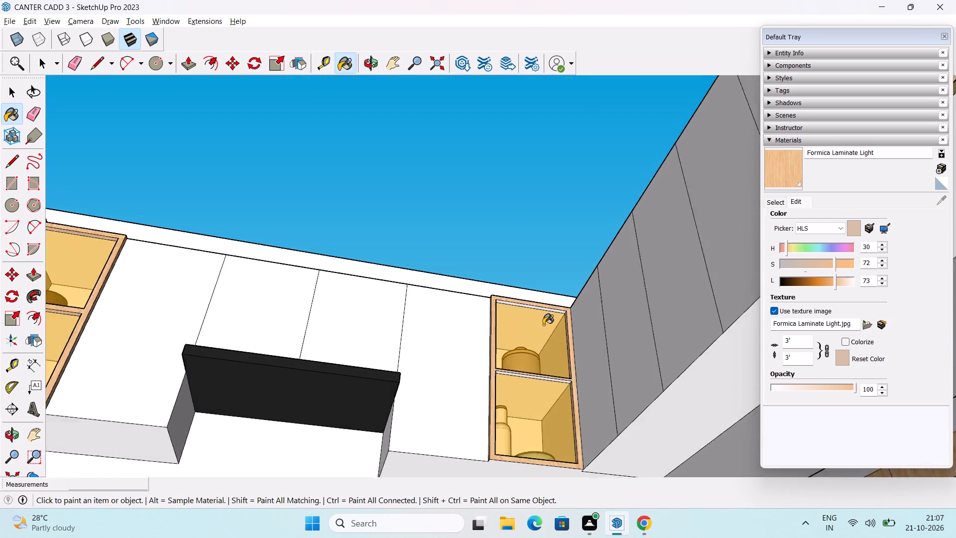
scroll(543, 325, "up", 5)
middle_click_drag(534, 328, 534, 286)
scroll(536, 270, "up", 3)
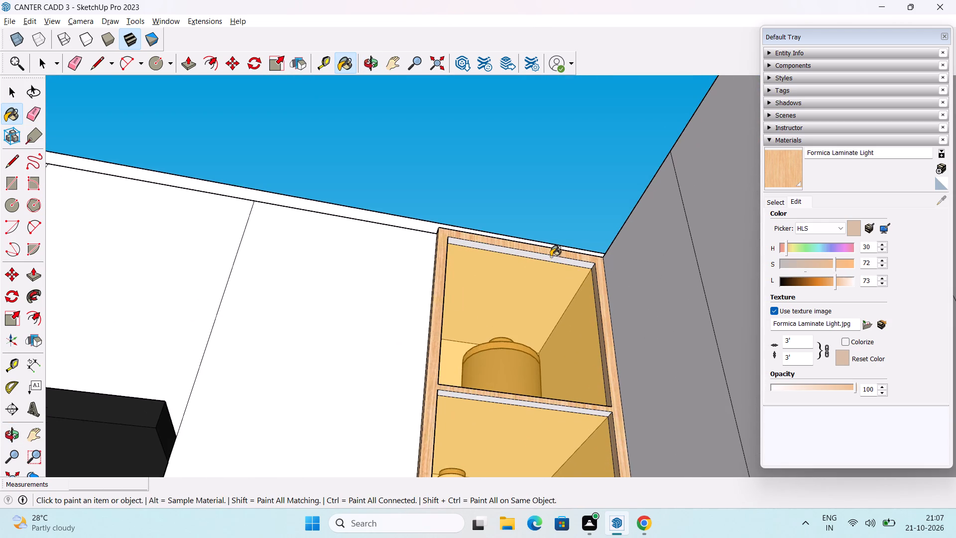
left_click(551, 257)
middle_click_drag(549, 321, 564, 265)
left_click(548, 356)
scroll(552, 342, "down", 11)
middle_click_drag(558, 330, 571, 443)
key("space")
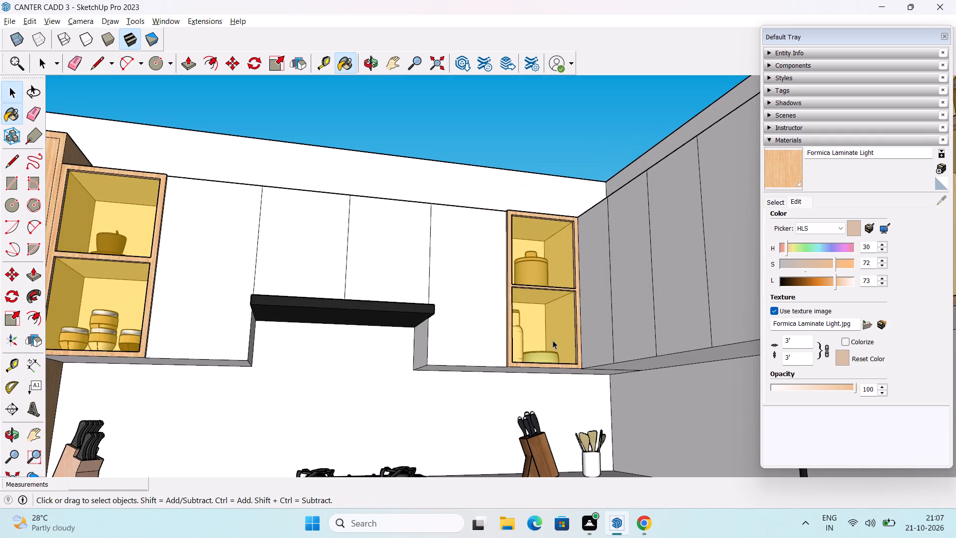
Review the whole kitchen from above, checking the laminate on the cabinets, tall unit, floor and glass cabinet frames.
scroll(553, 334, "down", 7)
middle_click_drag(553, 335, 617, 480)
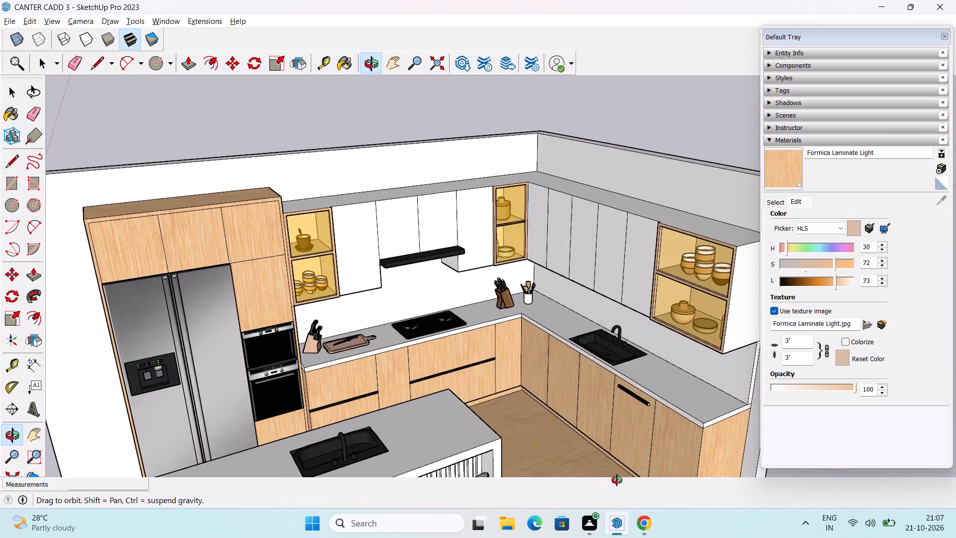
middle_click_drag(617, 480, 627, 461)
scroll(627, 426, "down", 1)
middle_click_drag(627, 424, 577, 344)
middle_click_drag(568, 354, 591, 419)
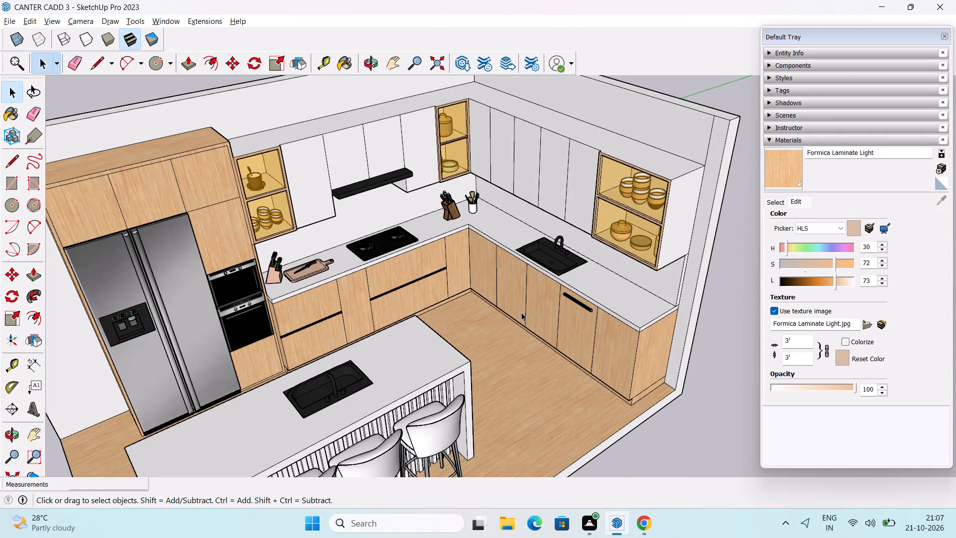
middle_click_drag(521, 300, 563, 296, "shift")
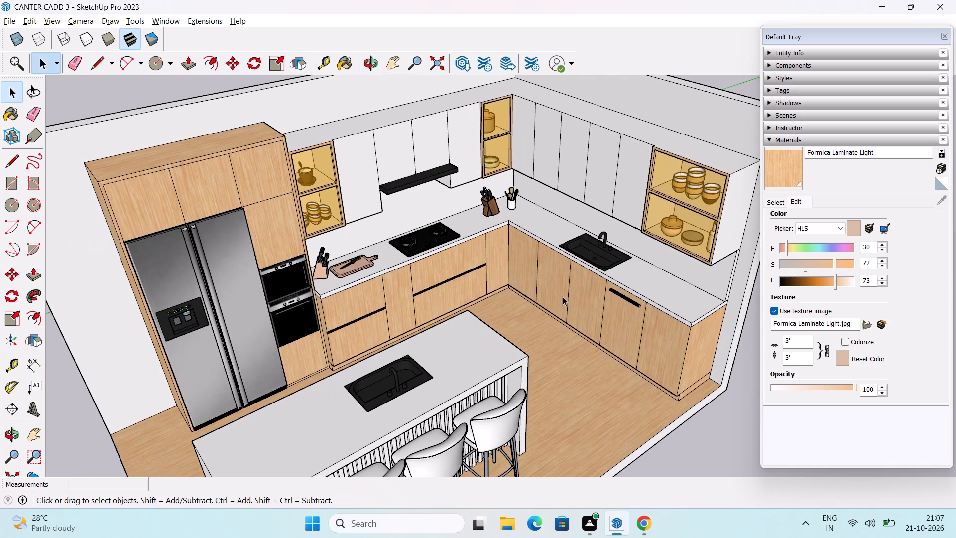
scroll(558, 282, "down", 1)
middle_click_drag(559, 282, 506, 270)
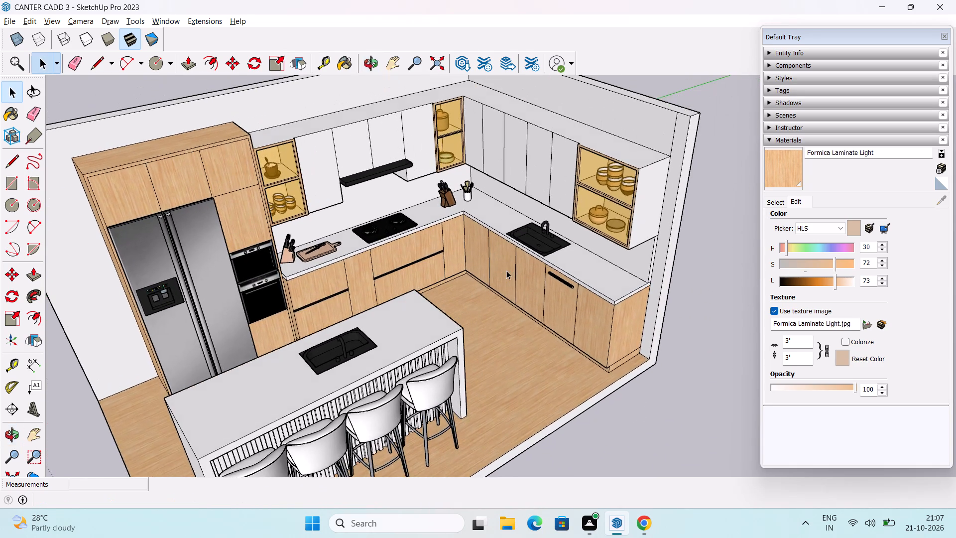
scroll(506, 270, "down", 2)
middle_click_drag(519, 271, 561, 280)
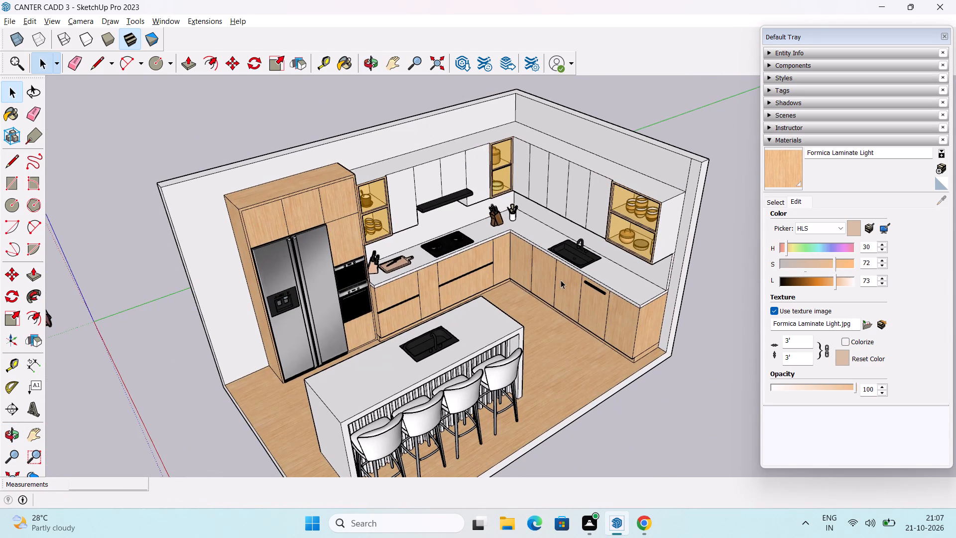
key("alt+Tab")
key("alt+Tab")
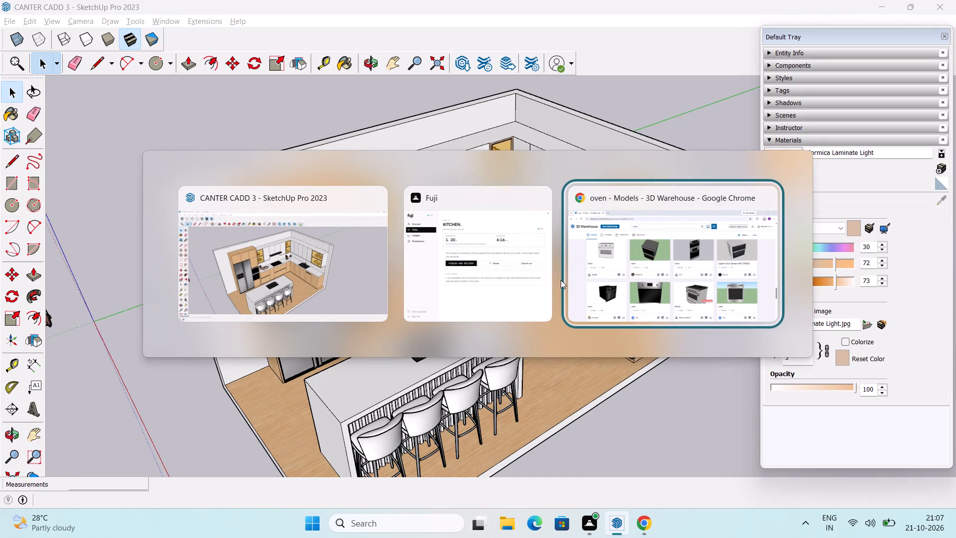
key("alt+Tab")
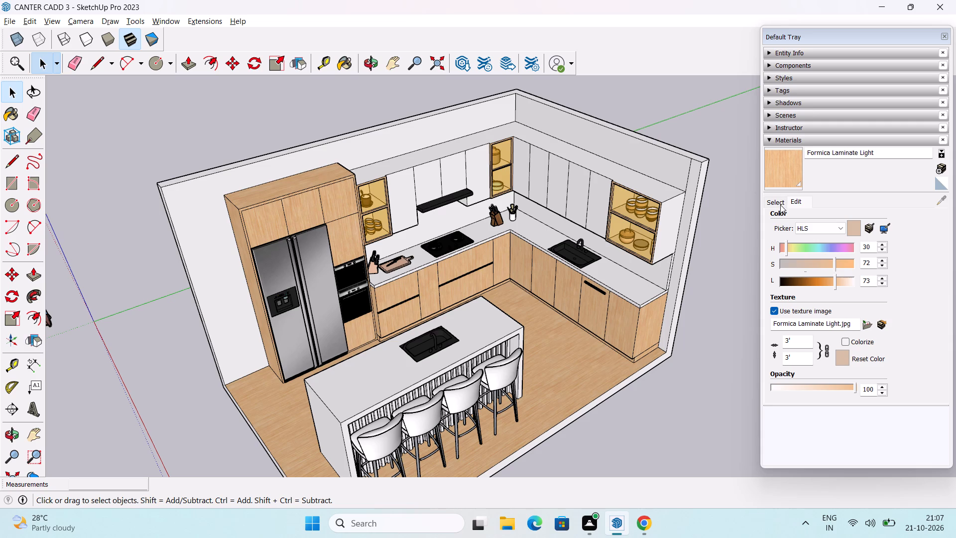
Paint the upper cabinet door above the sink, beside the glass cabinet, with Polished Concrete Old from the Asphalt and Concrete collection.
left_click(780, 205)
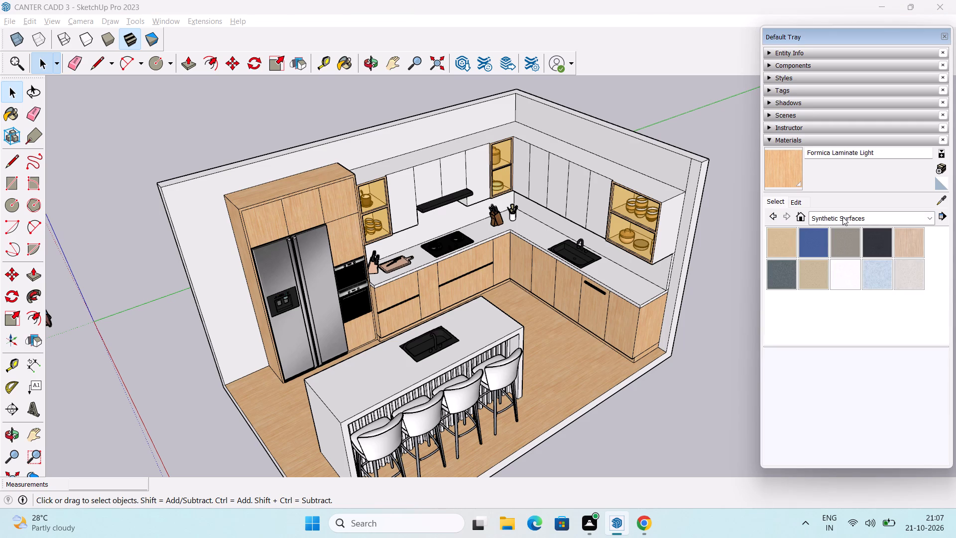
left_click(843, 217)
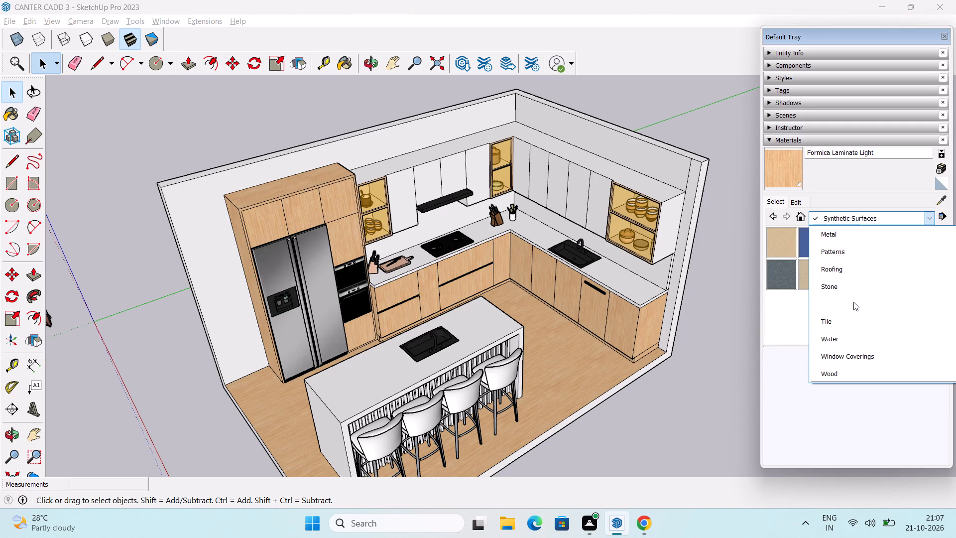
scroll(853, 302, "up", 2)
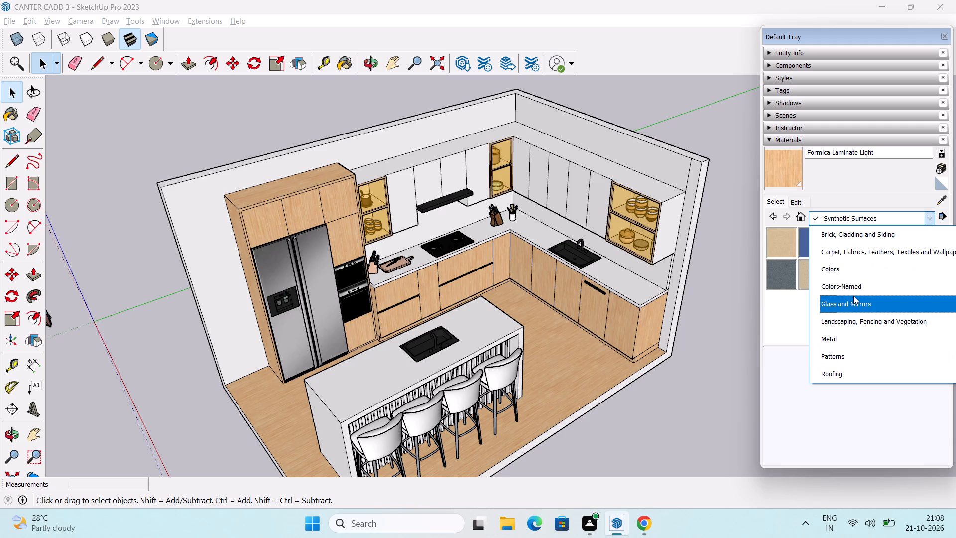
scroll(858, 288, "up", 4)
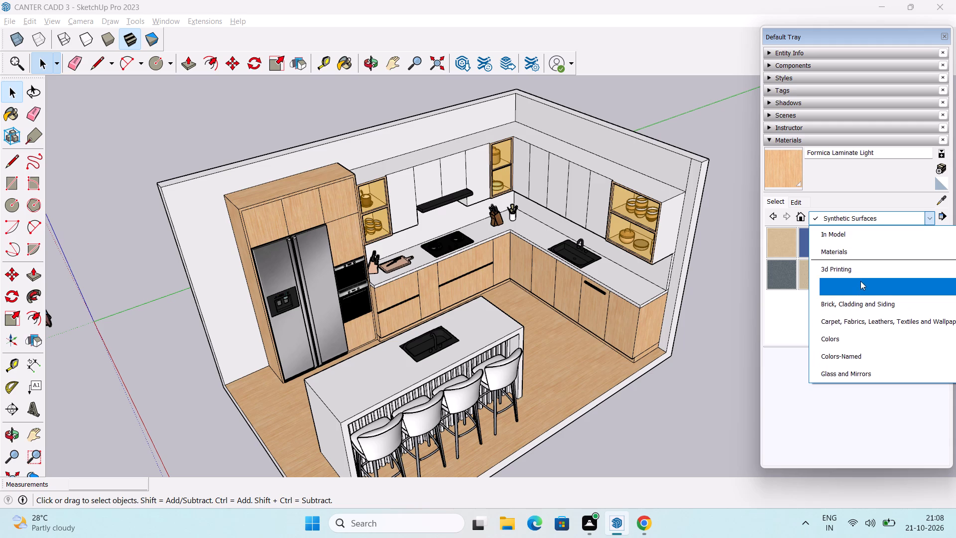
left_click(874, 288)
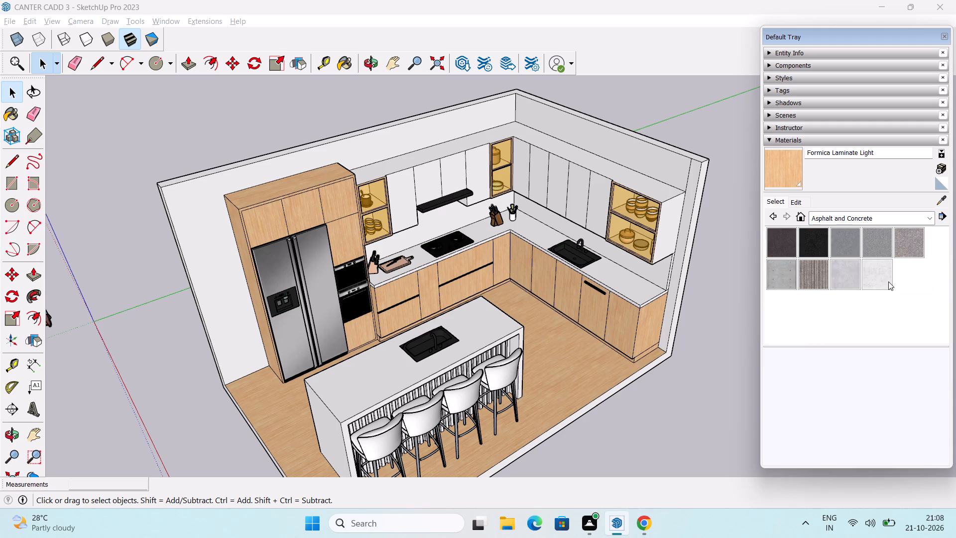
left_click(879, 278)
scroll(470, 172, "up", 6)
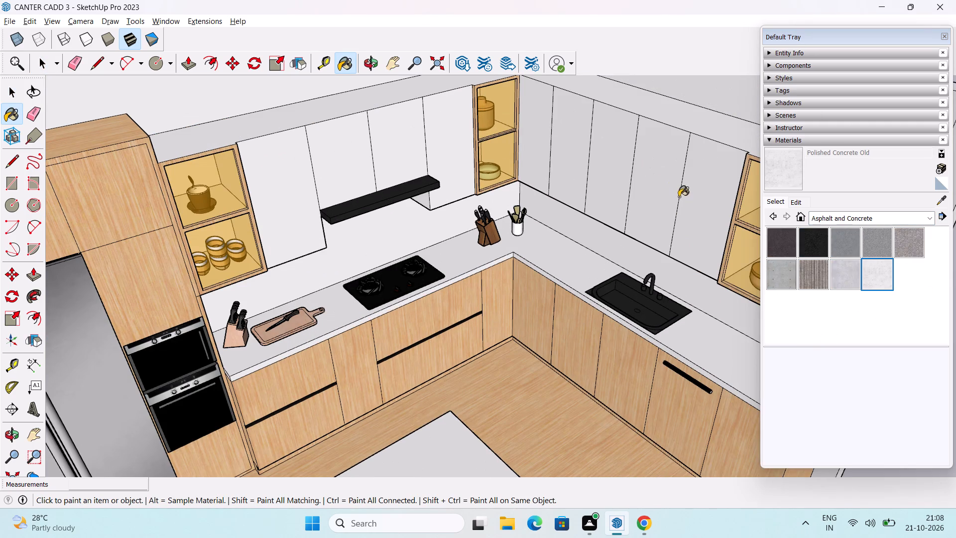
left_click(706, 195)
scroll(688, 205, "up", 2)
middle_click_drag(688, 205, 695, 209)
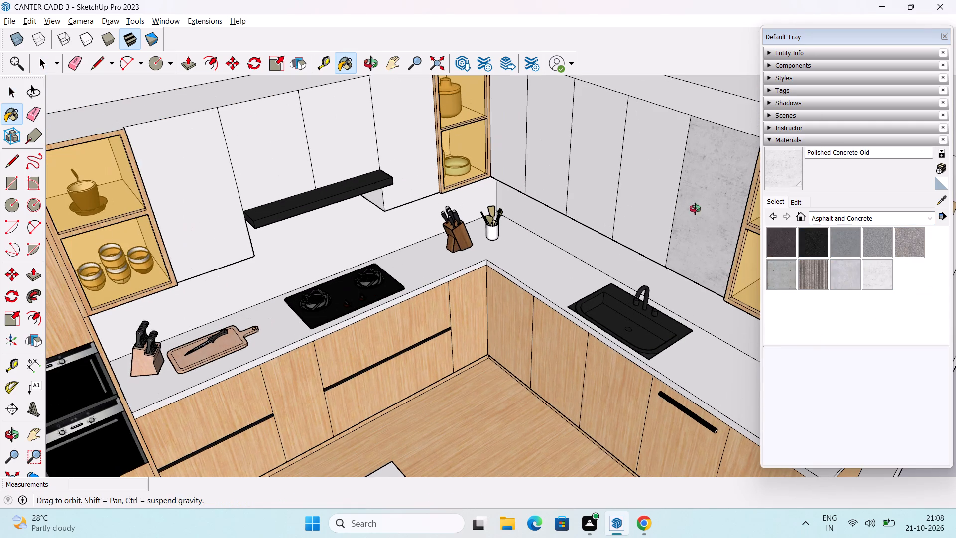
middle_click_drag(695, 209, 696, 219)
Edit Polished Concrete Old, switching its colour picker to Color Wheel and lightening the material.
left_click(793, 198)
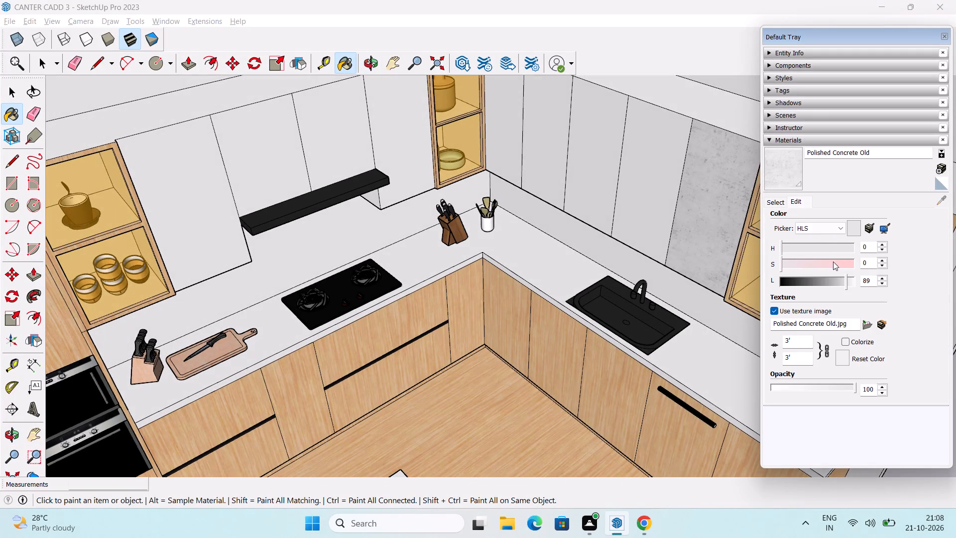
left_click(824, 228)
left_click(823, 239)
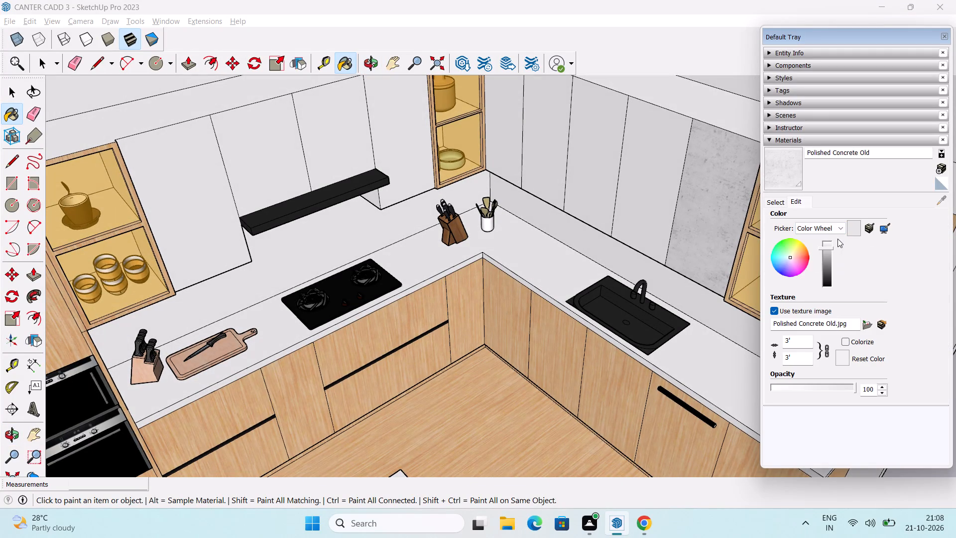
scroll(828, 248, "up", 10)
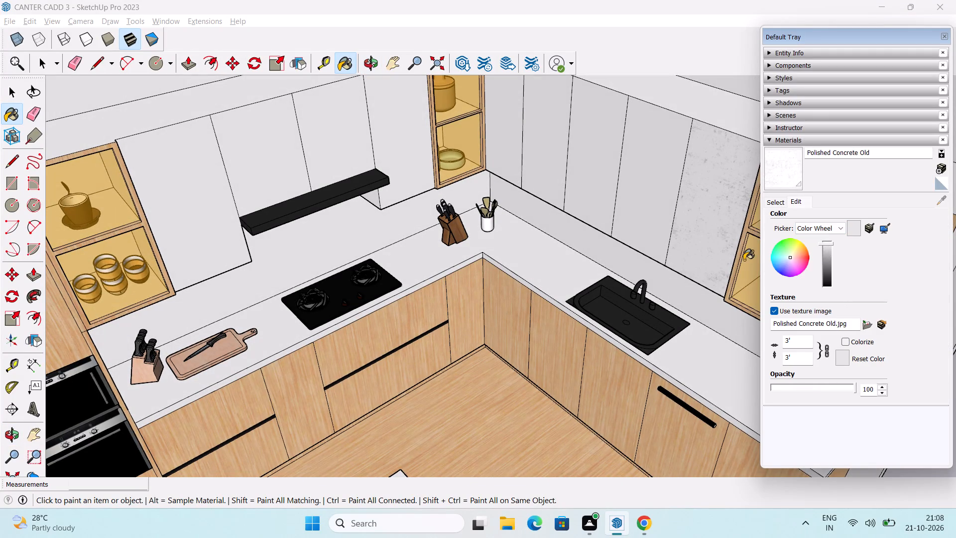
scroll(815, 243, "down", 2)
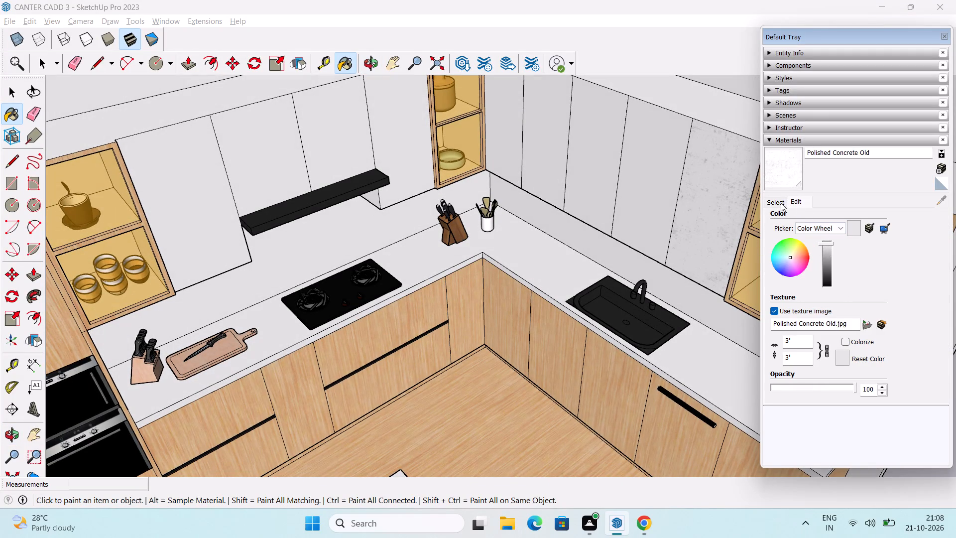
Look through the brick, carpet and fabric, landscaping, metal, patterns, roofing and stone collections for an upper cabinet finish.
left_click(781, 202)
left_click(879, 217)
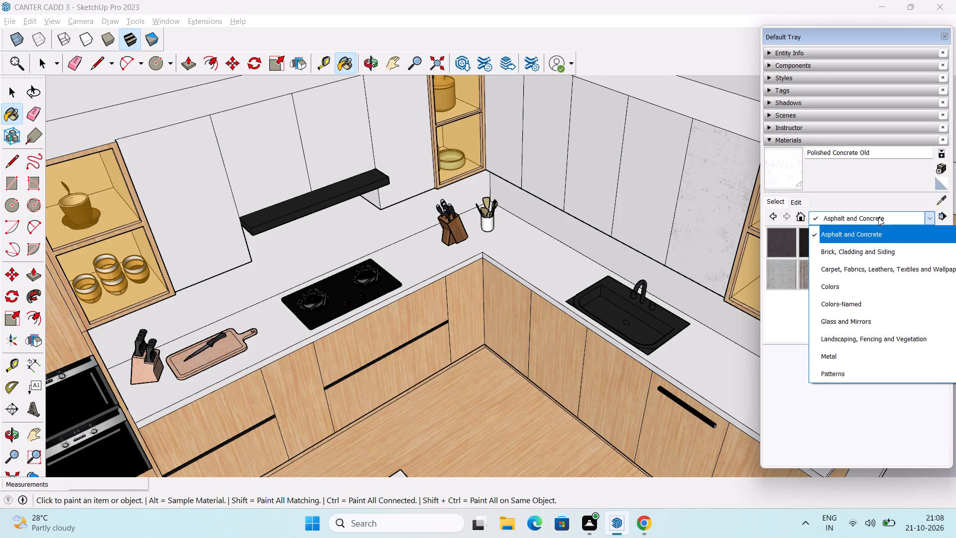
scroll(855, 275, "up", 4)
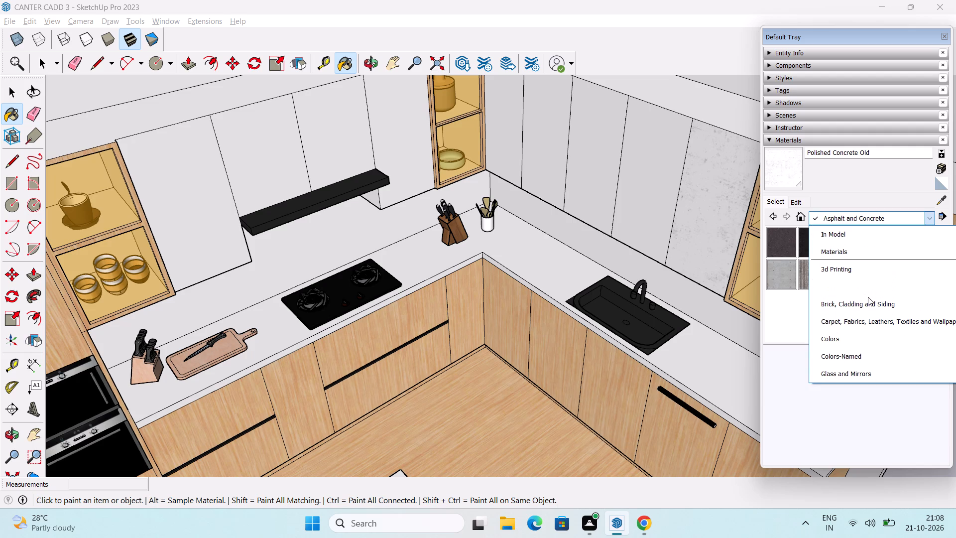
left_click(873, 298)
scroll(878, 279, "down", 3)
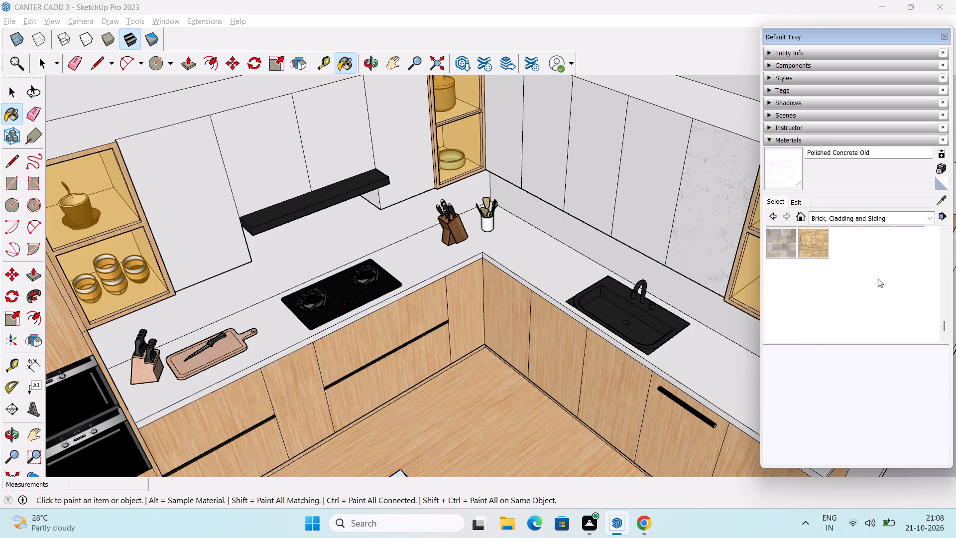
scroll(878, 278, "down", 1)
left_click(877, 220)
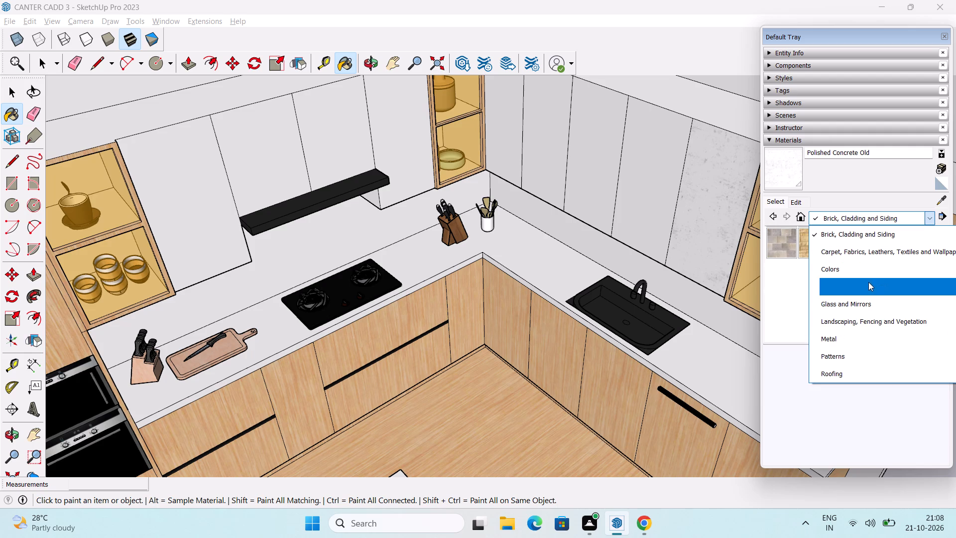
left_click(874, 255)
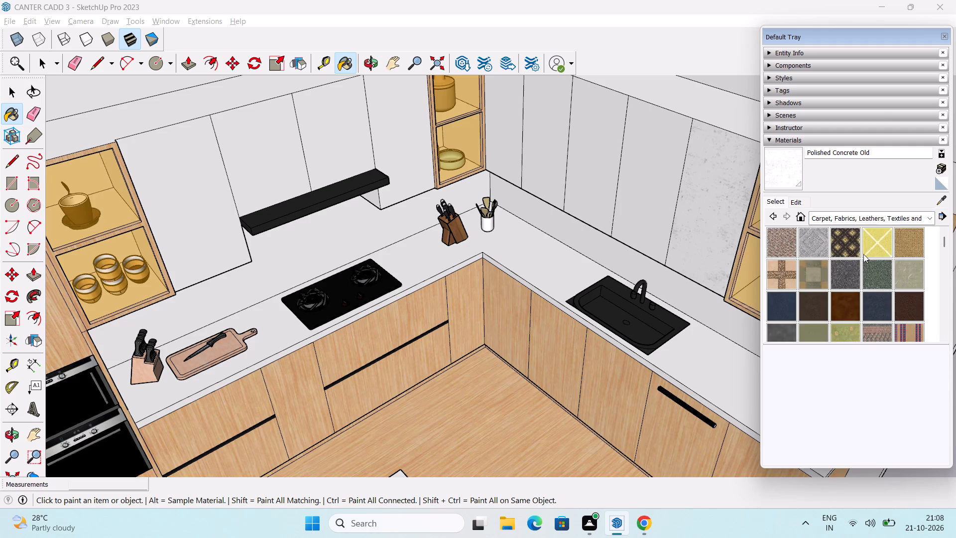
scroll(836, 284, "down", 4)
left_click(903, 213)
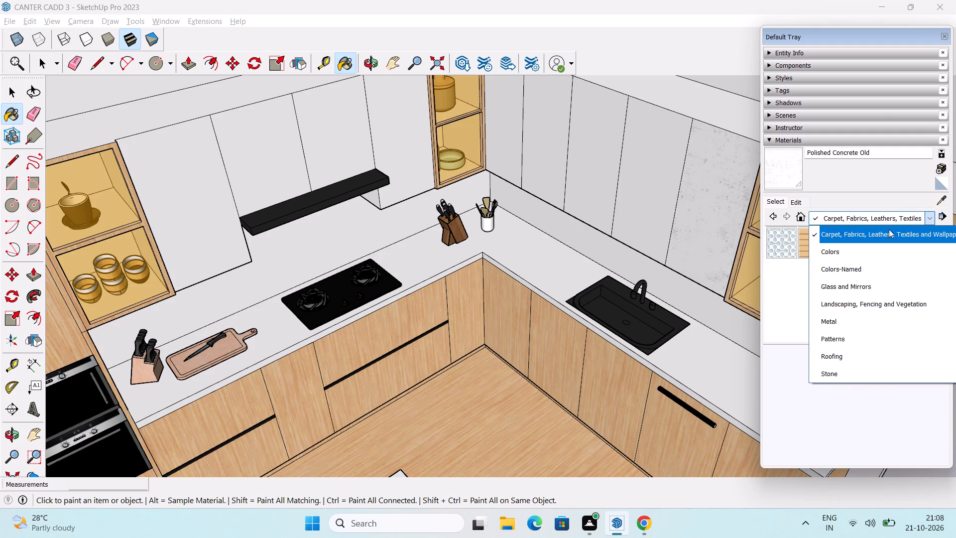
left_click(857, 297)
scroll(847, 283, "down", 6)
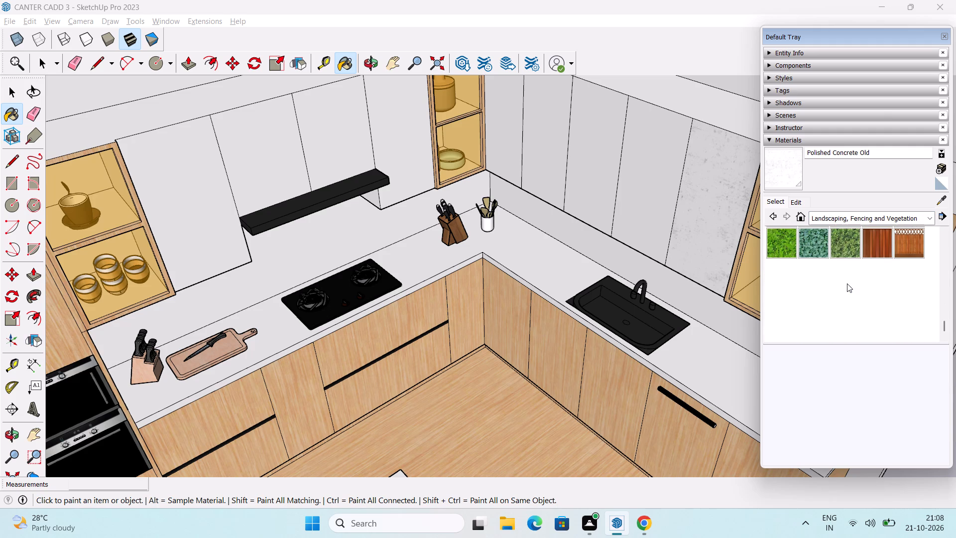
left_click(887, 218)
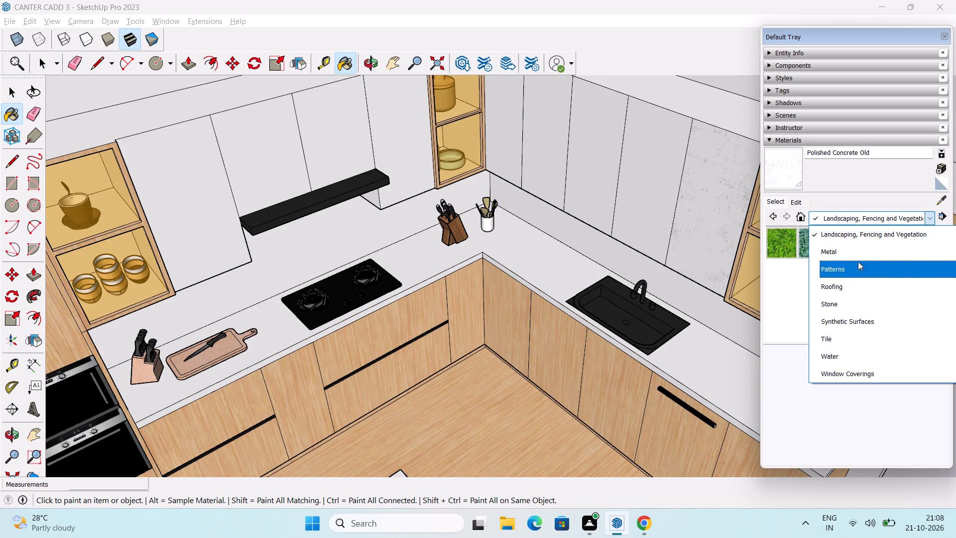
left_click(863, 257)
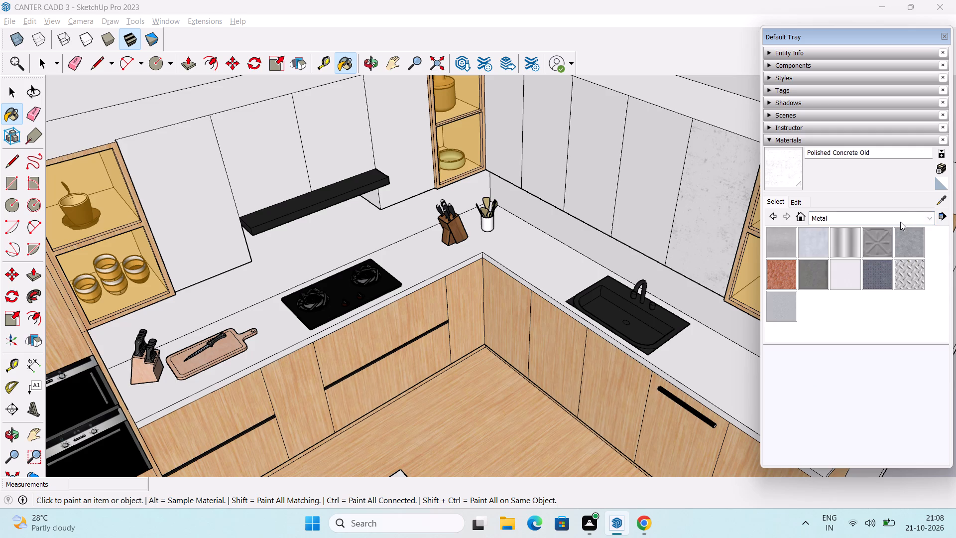
left_click(900, 221)
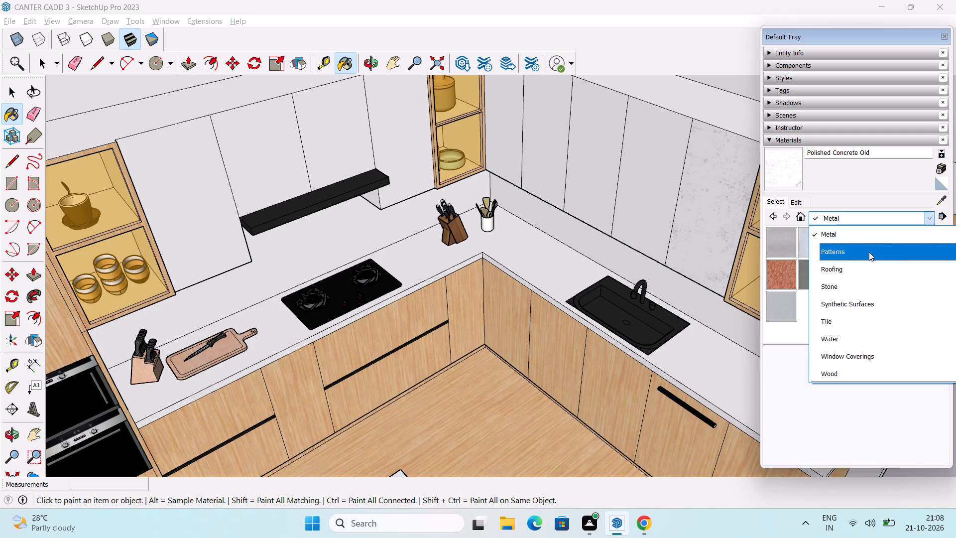
left_click(869, 252)
left_click(887, 219)
left_click(858, 270)
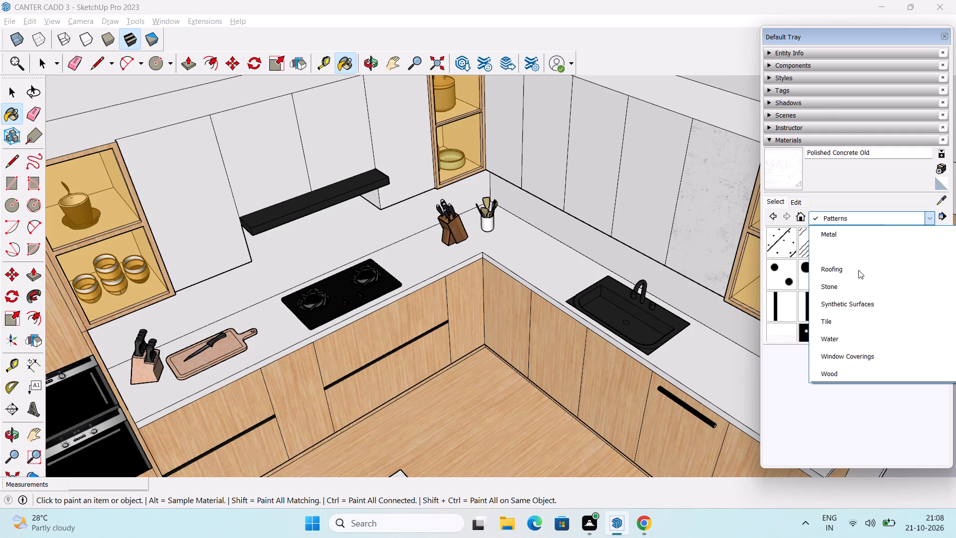
left_click(890, 220)
left_click(856, 288)
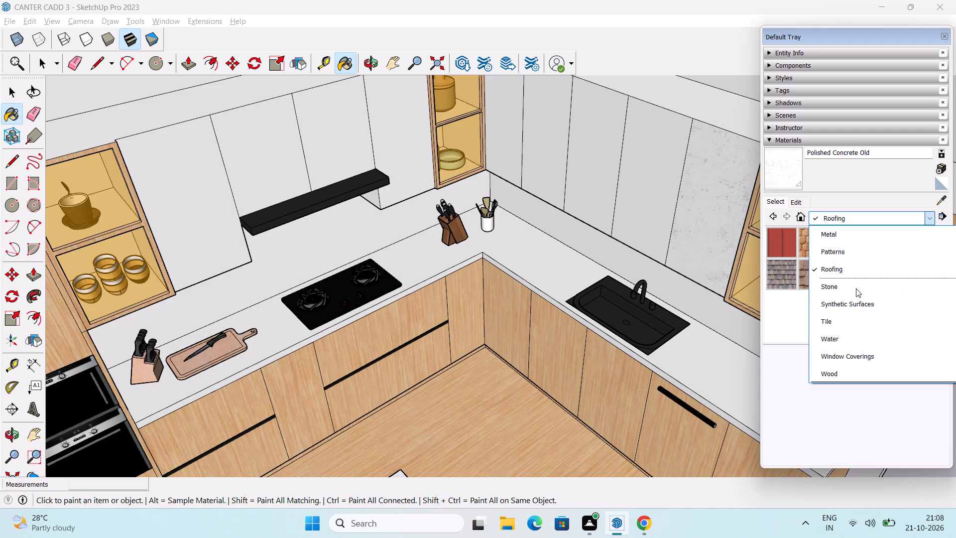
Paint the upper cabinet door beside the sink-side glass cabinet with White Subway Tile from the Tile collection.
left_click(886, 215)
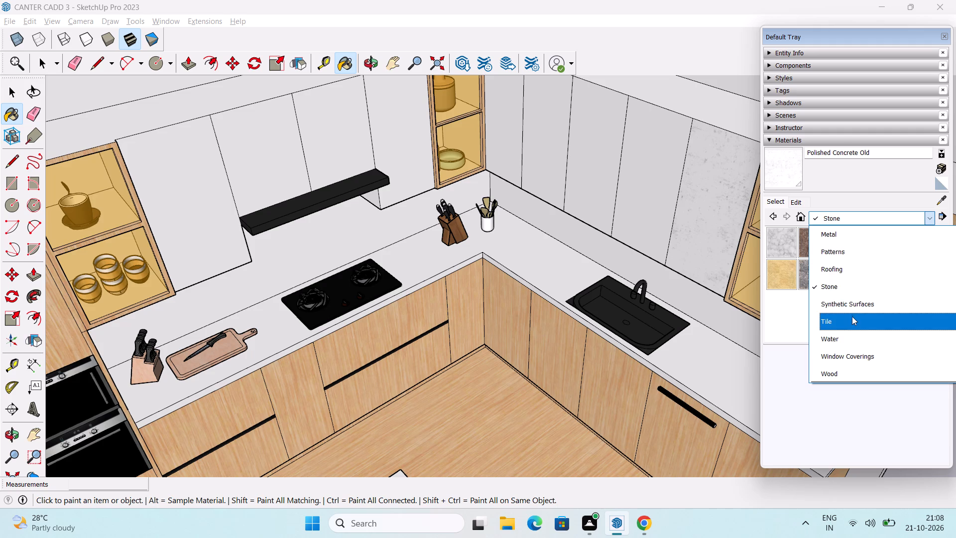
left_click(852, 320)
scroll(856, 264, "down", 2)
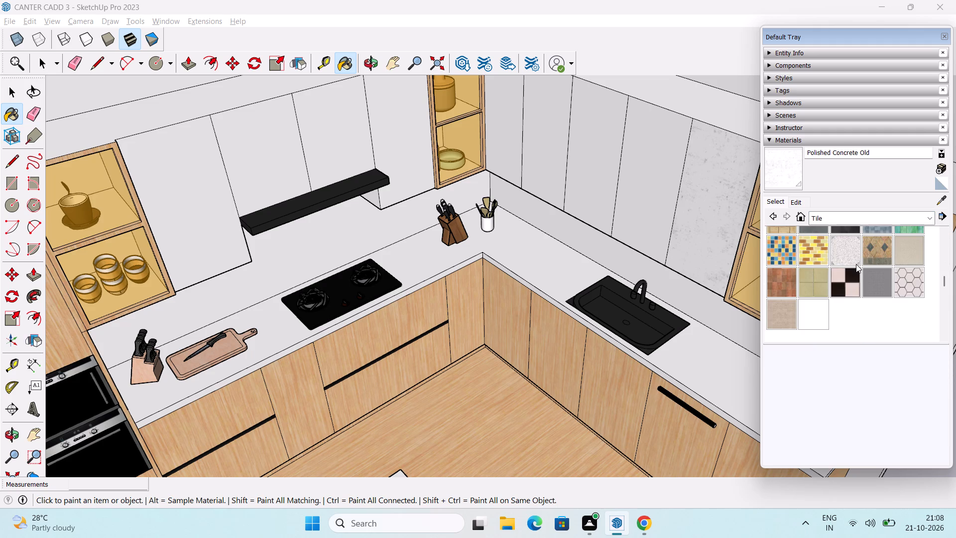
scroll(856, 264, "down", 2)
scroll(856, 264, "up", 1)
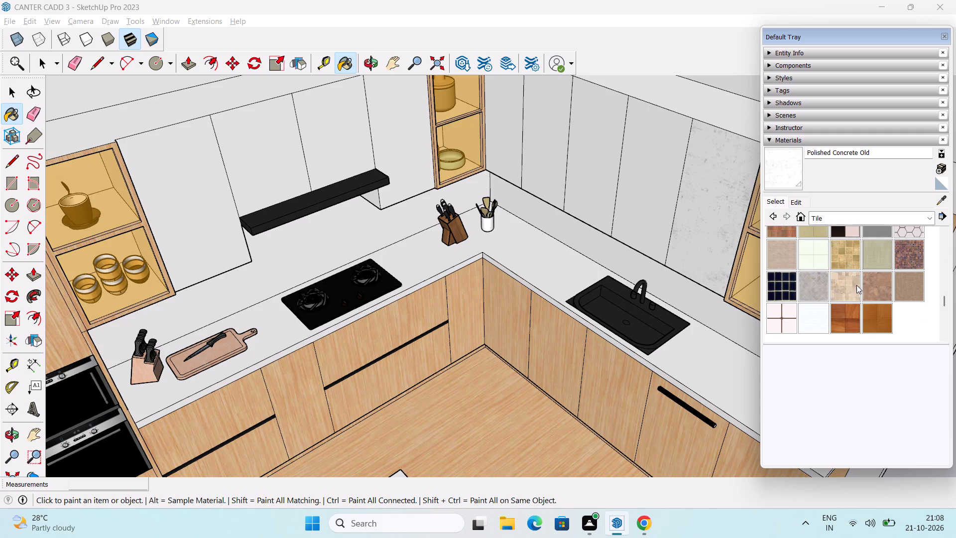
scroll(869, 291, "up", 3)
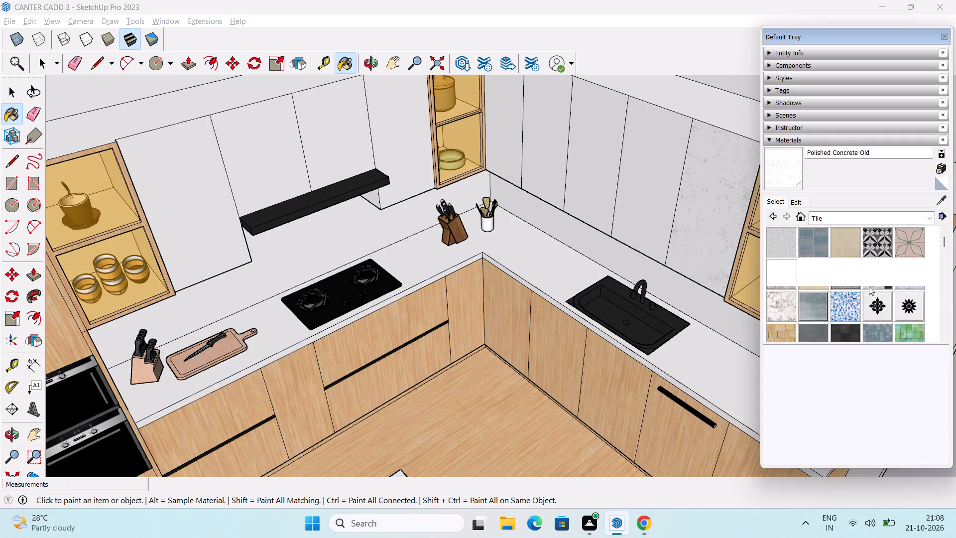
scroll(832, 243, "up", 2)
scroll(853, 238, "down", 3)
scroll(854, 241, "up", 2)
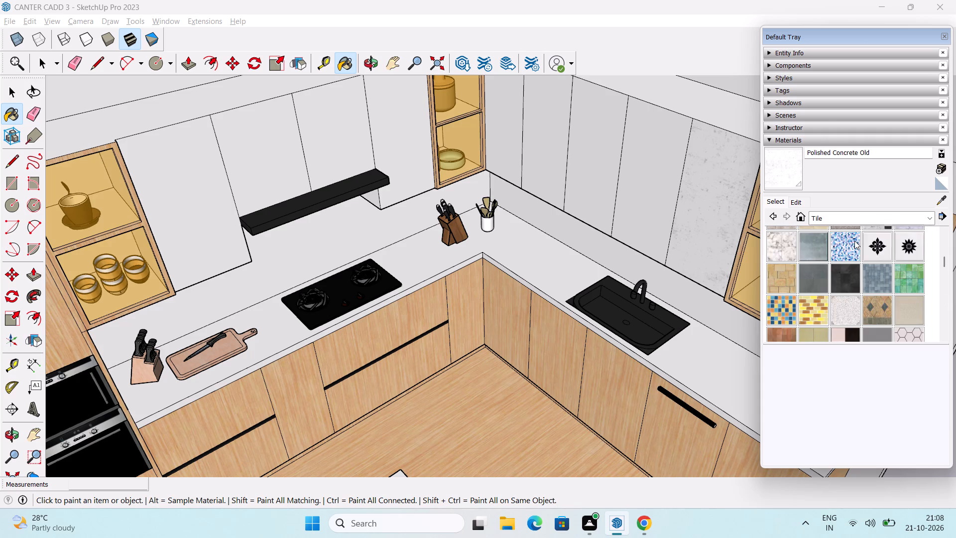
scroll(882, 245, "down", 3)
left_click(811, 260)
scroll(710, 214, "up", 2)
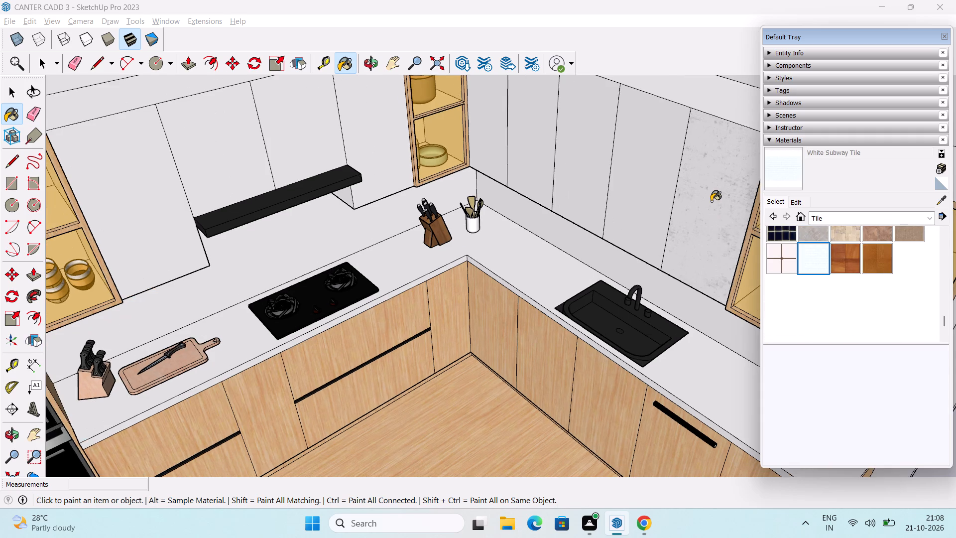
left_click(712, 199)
Paint all the upper cabinet doors along the sink wall with Carrera Marble from the Stone collection.
left_click(829, 217)
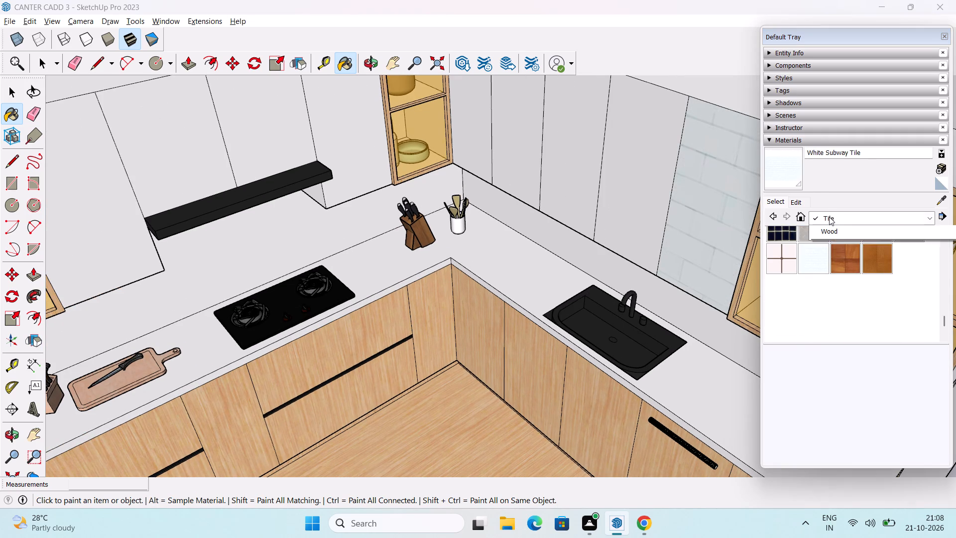
left_click(863, 286)
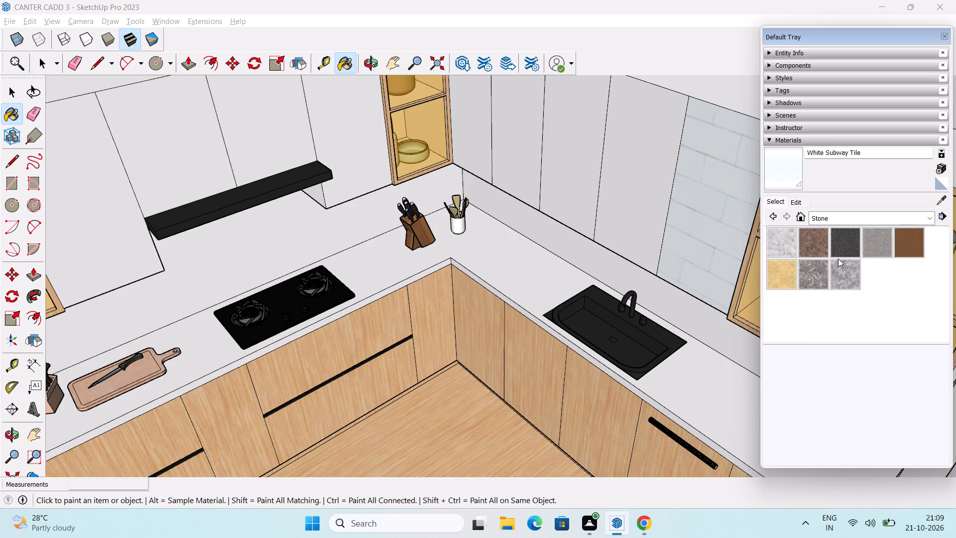
left_click(782, 245)
left_click(716, 220)
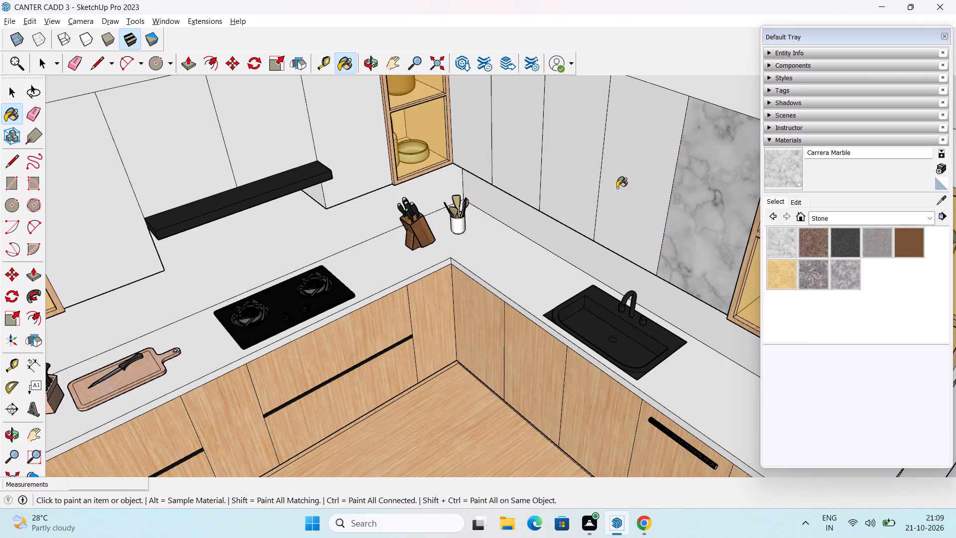
left_click(634, 186)
left_click(582, 161)
left_click(532, 150)
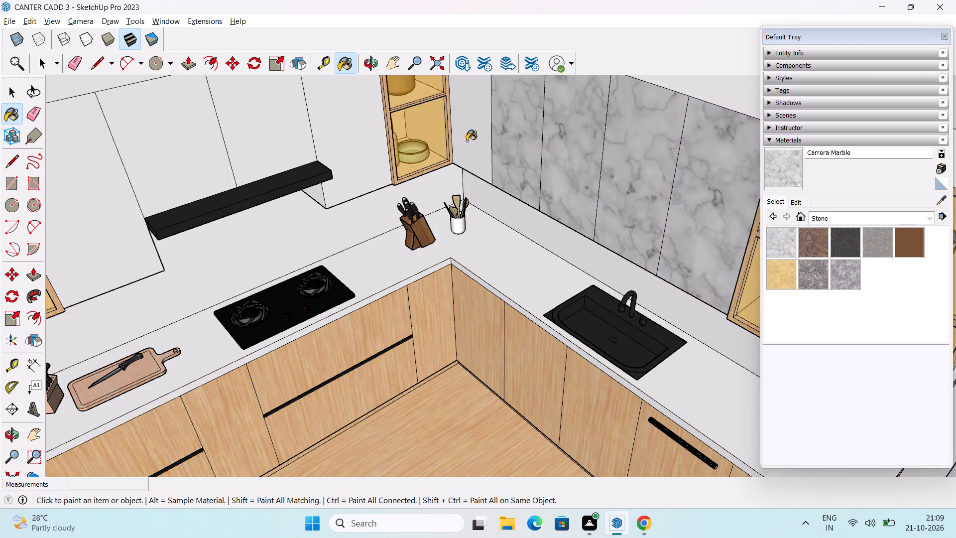
left_click(467, 141)
Paint the four upper cabinet doors around the range hood and the top surface of the upper cabinets with Carrera Marble.
scroll(468, 141, "down", 2)
middle_click_drag(468, 141, 516, 223)
left_click(417, 193)
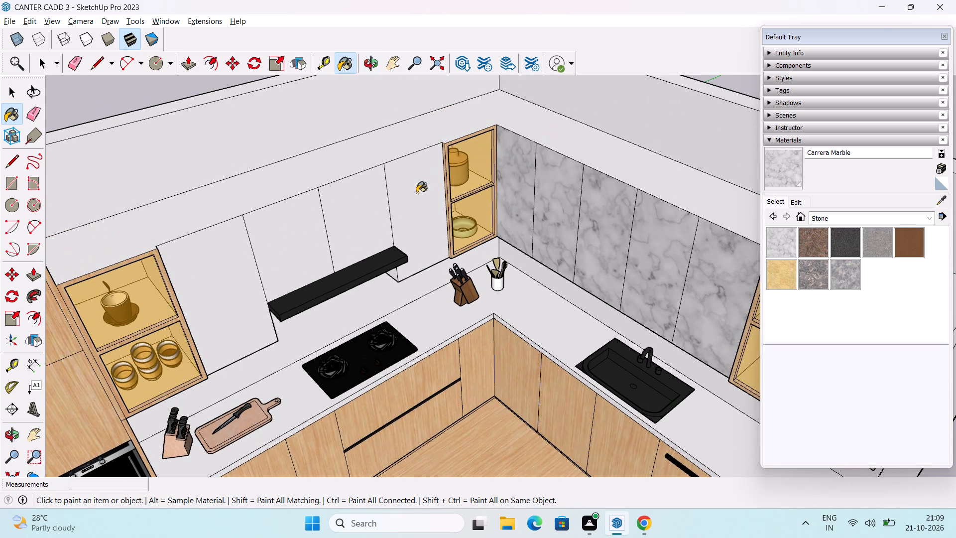
left_click_drag(351, 204, 347, 213)
left_click_drag(299, 237, 293, 241)
left_click(188, 255)
left_click(206, 213)
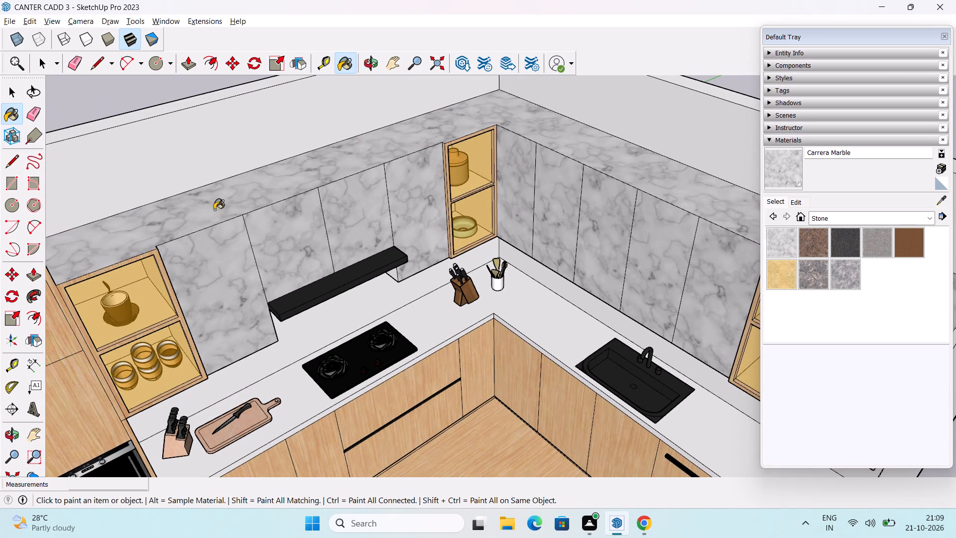
Paint the undersides of the upper cabinets on the sink wall and beside the corner glass cabinet with Carrera Marble.
scroll(453, 252, "down", 3)
middle_click_drag(487, 296, 500, 168)
middle_click_drag(511, 331, 556, 247)
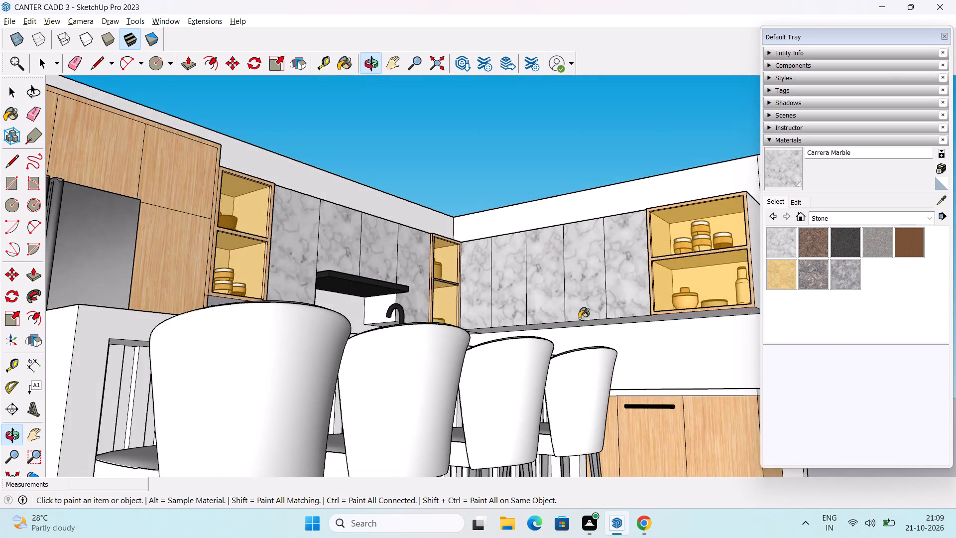
scroll(581, 321, "up", 8)
left_click(637, 312)
scroll(637, 312, "down", 4)
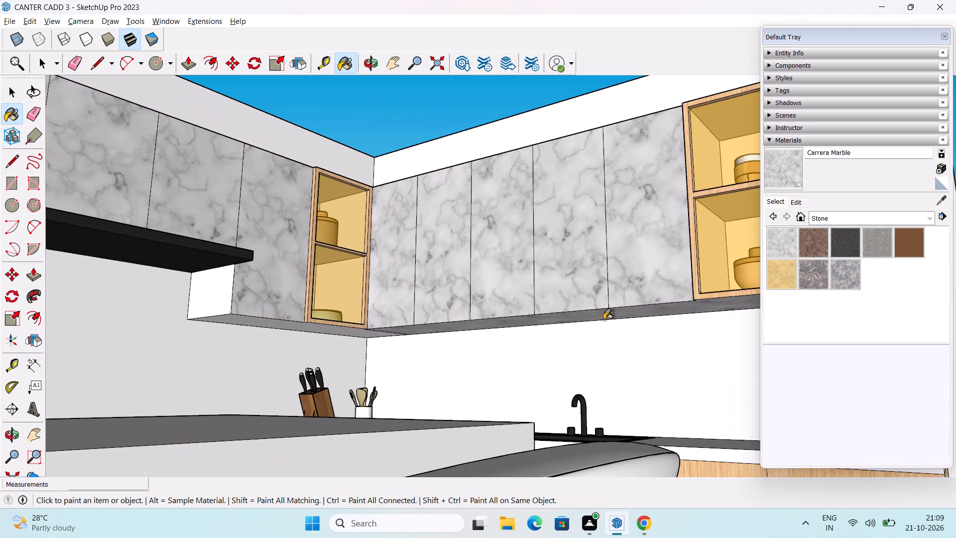
middle_click_drag(595, 319, 572, 312)
scroll(375, 325, "up", 2)
left_click(299, 328)
scroll(299, 323, "down", 2)
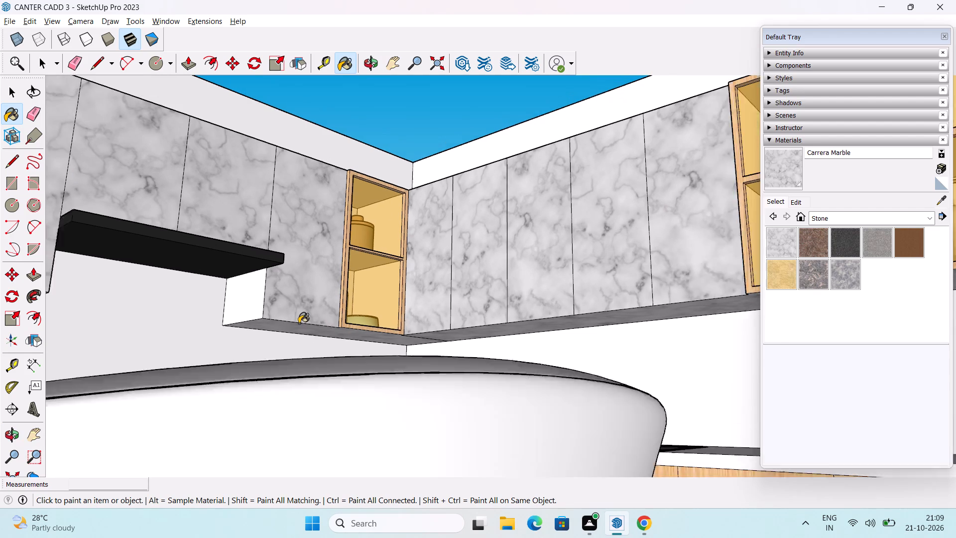
Paint both inner cabinet sides beneath the range hood and the underside of the oven-side upper cabinets with Carrera Marble.
middle_click_drag(299, 323, 400, 355)
left_click(369, 320)
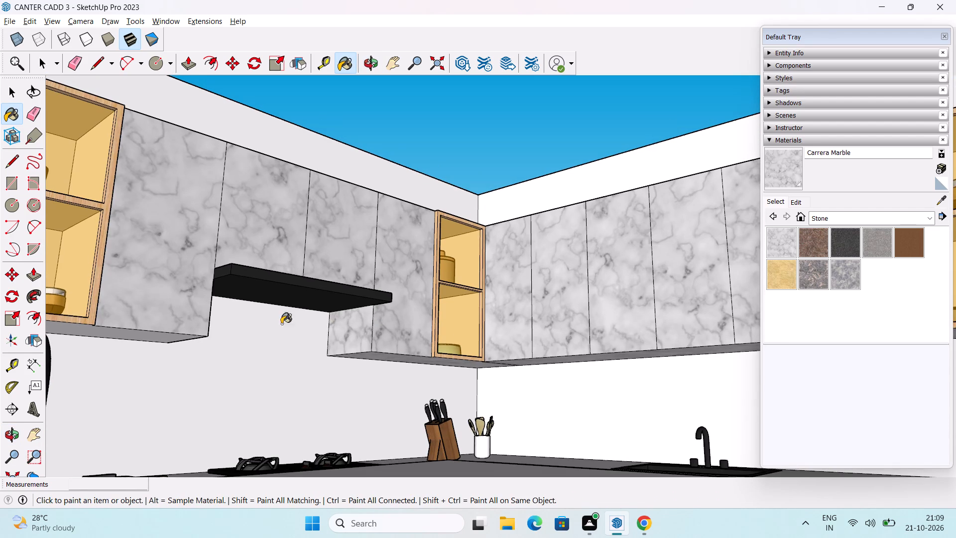
left_click(142, 333)
middle_click_drag(207, 335, 4, 339)
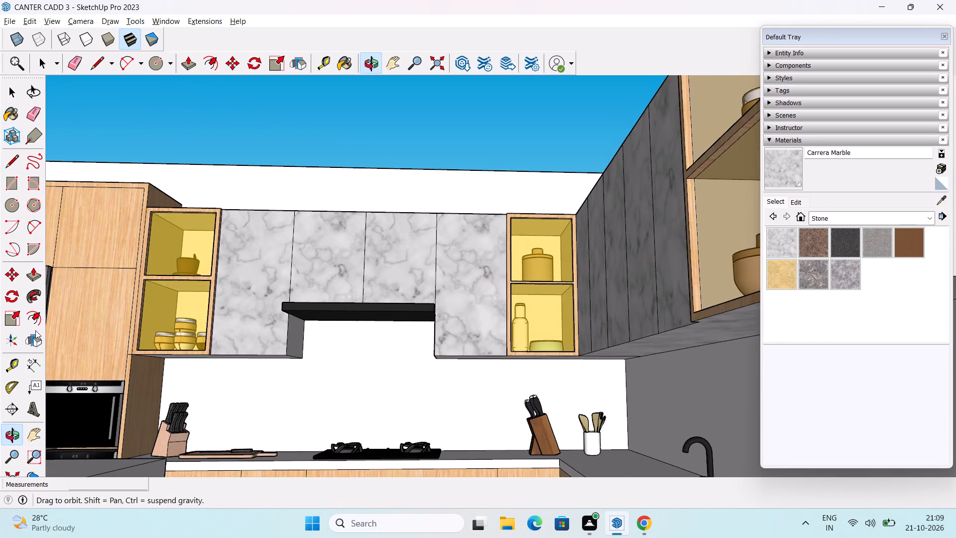
scroll(353, 311, "up", 2)
left_click(290, 345)
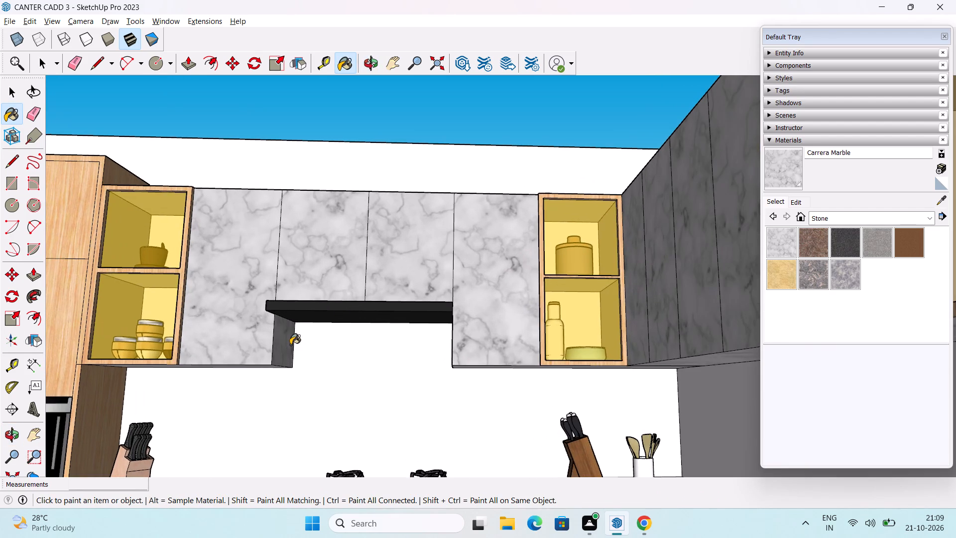
Paint the exposed end panel of the glass cabinet at the end of the sink wall with Carrera Marble.
middle_click_drag(319, 339, 467, 355)
scroll(473, 340, "down", 7)
scroll(625, 369, "down", 3)
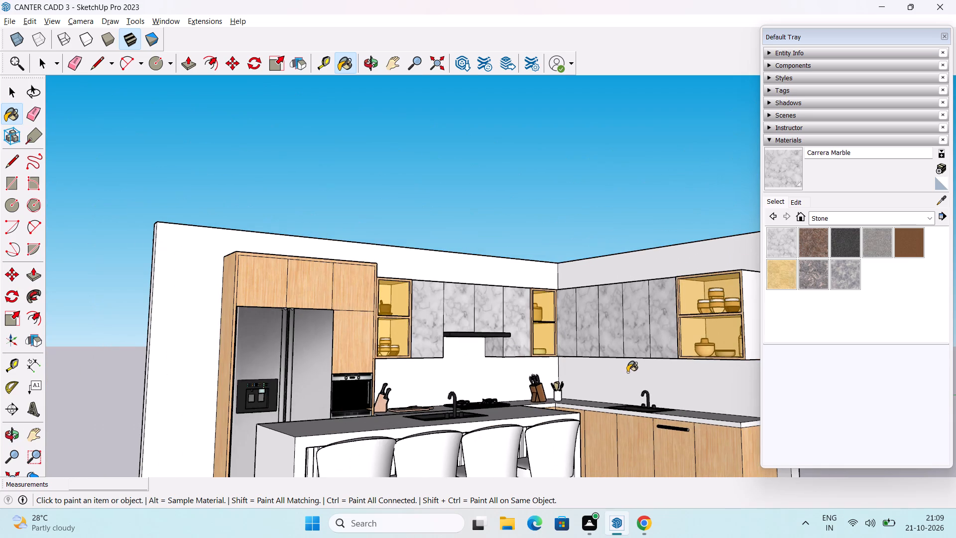
middle_click_drag(627, 372, 529, 340)
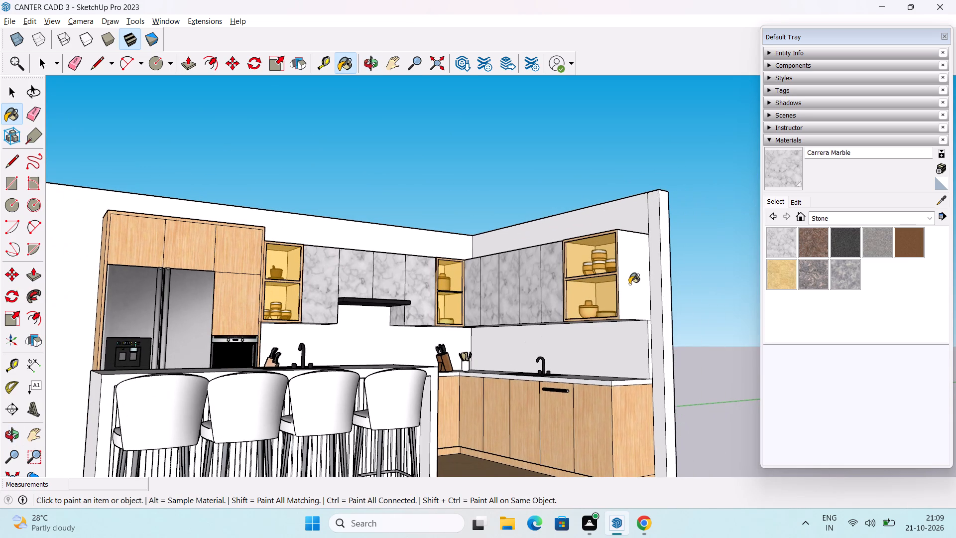
middle_click_drag(629, 284, 646, 376)
scroll(622, 298, "up", 2)
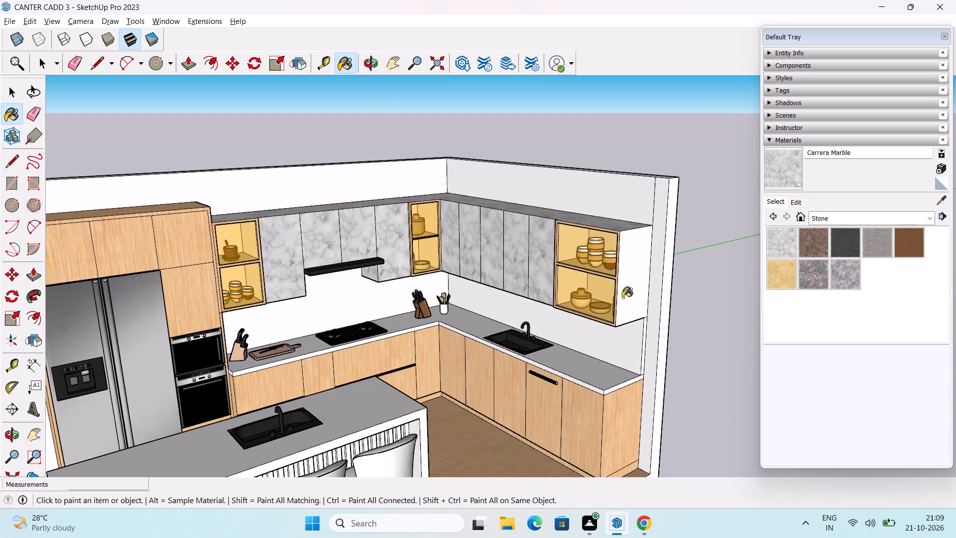
middle_click_drag(622, 295, 624, 384)
scroll(627, 324, "up", 3)
left_click(624, 307)
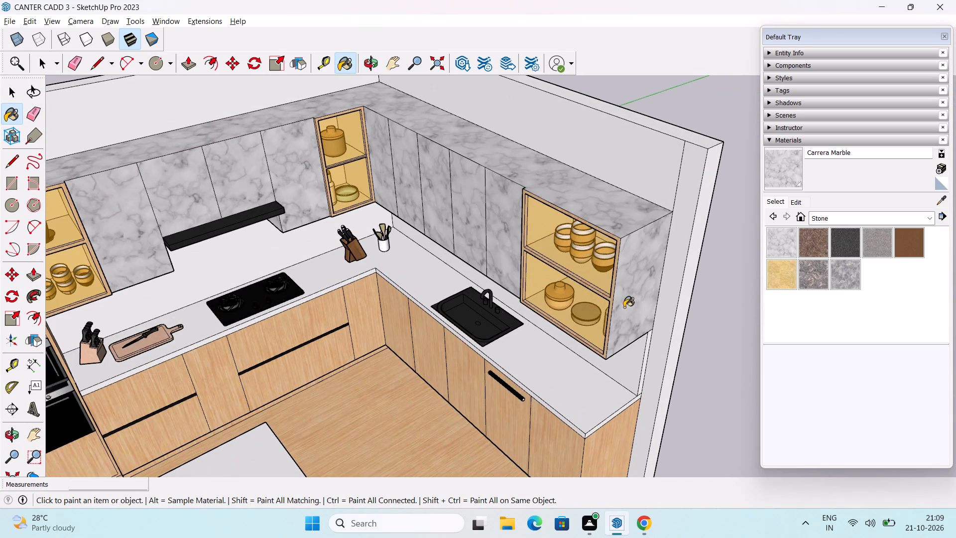
middle_click_drag(625, 308, 625, 302)
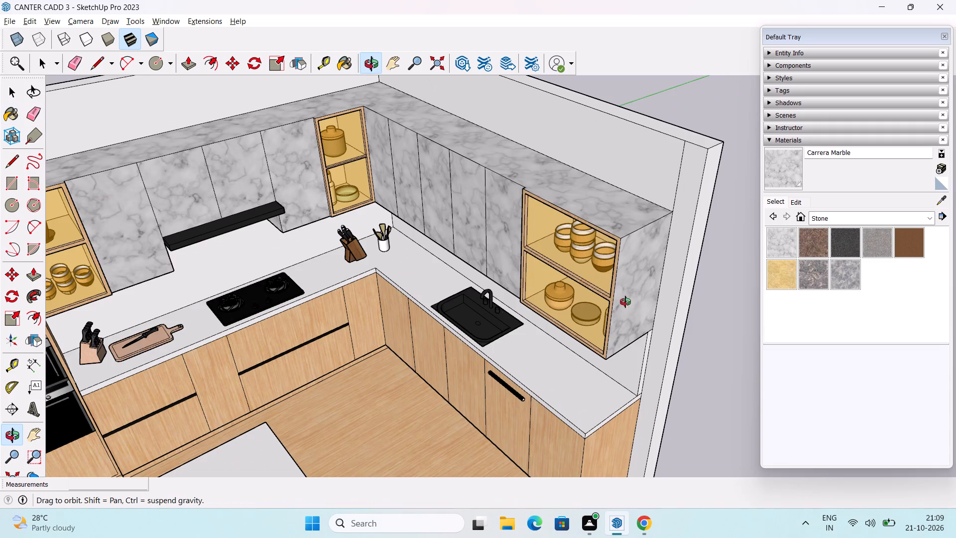
middle_click_drag(625, 302, 626, 314)
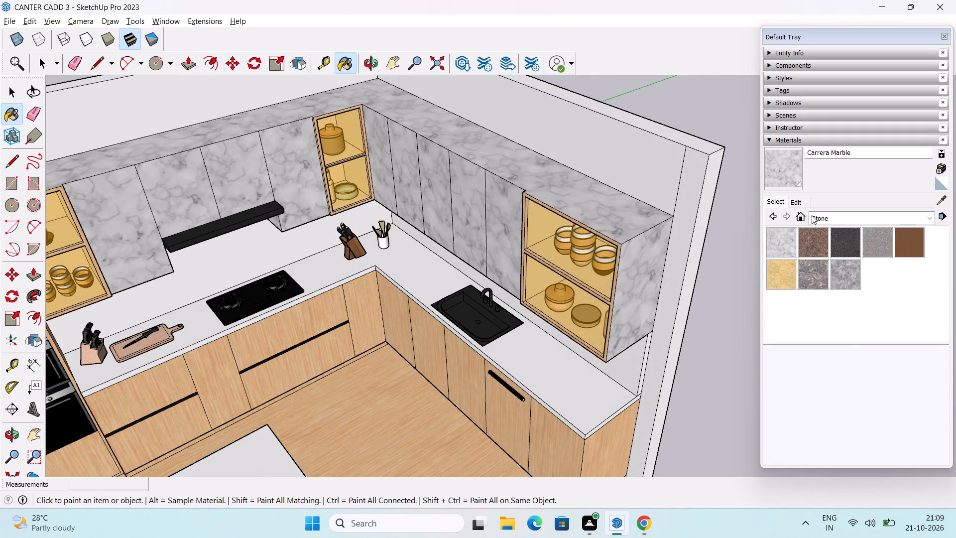
Edit the Carrera Marble material and raise its brightness to lighten the marble.
left_click(793, 200)
scroll(827, 254, "up", 3)
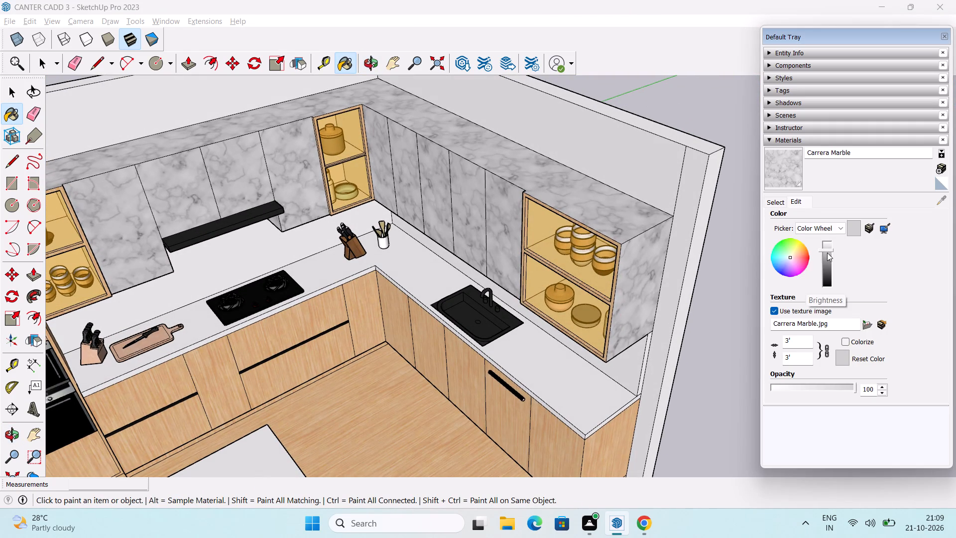
scroll(827, 252, "up", 4)
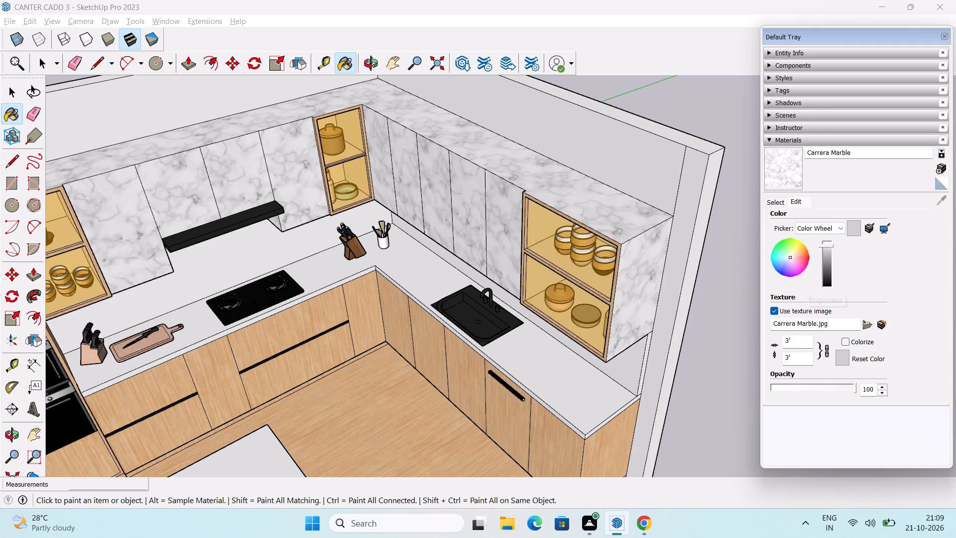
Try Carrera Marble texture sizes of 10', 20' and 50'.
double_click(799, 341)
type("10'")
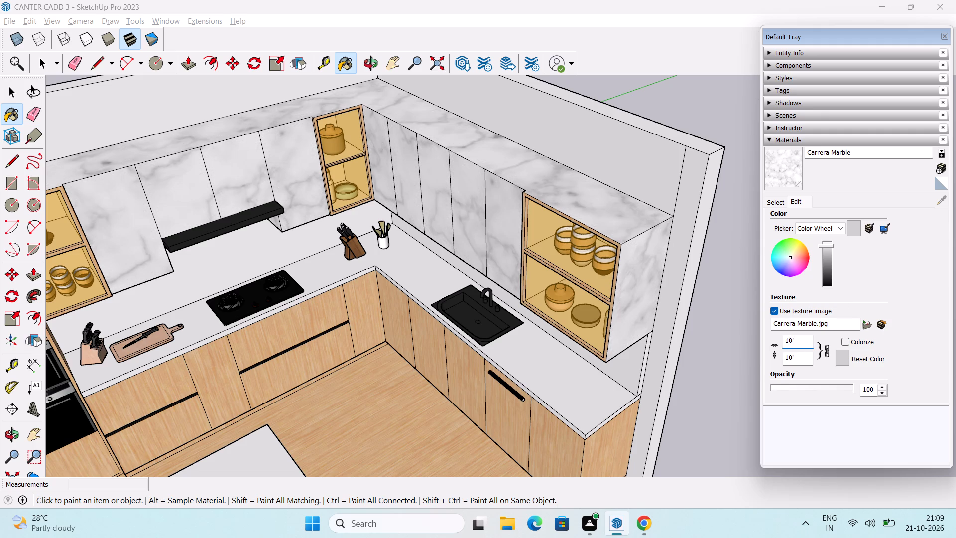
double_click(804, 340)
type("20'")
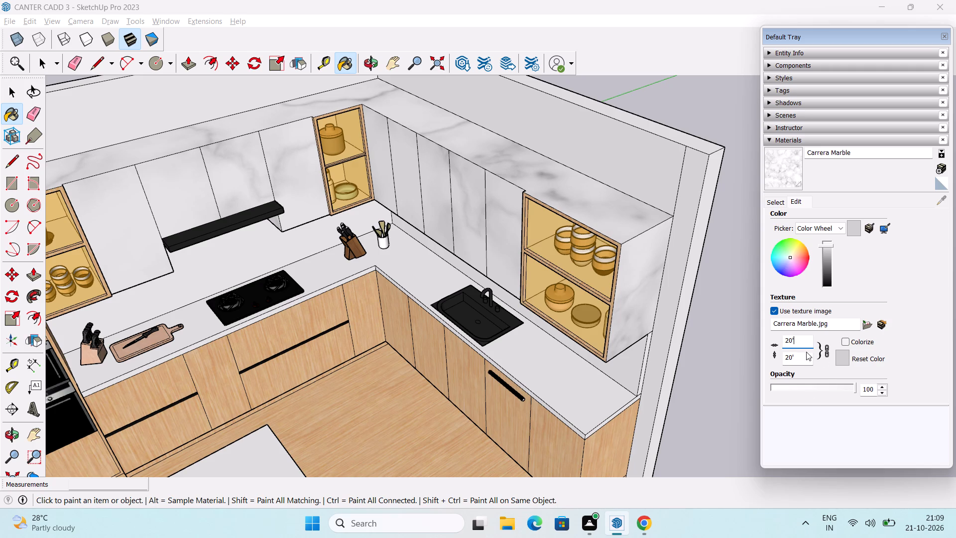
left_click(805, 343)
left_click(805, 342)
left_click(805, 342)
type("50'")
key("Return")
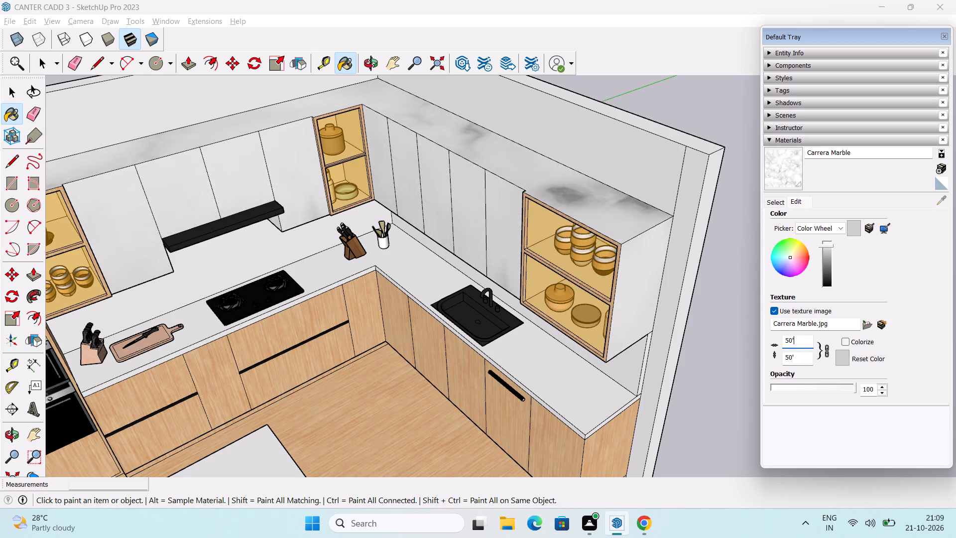
Set the Carrera Marble texture size to 100'.
double_click(803, 341)
type("100'")
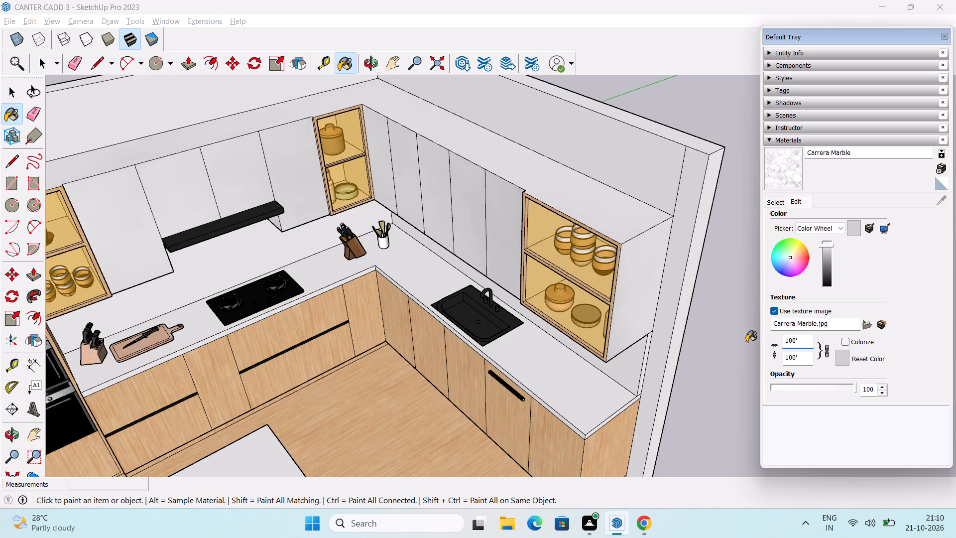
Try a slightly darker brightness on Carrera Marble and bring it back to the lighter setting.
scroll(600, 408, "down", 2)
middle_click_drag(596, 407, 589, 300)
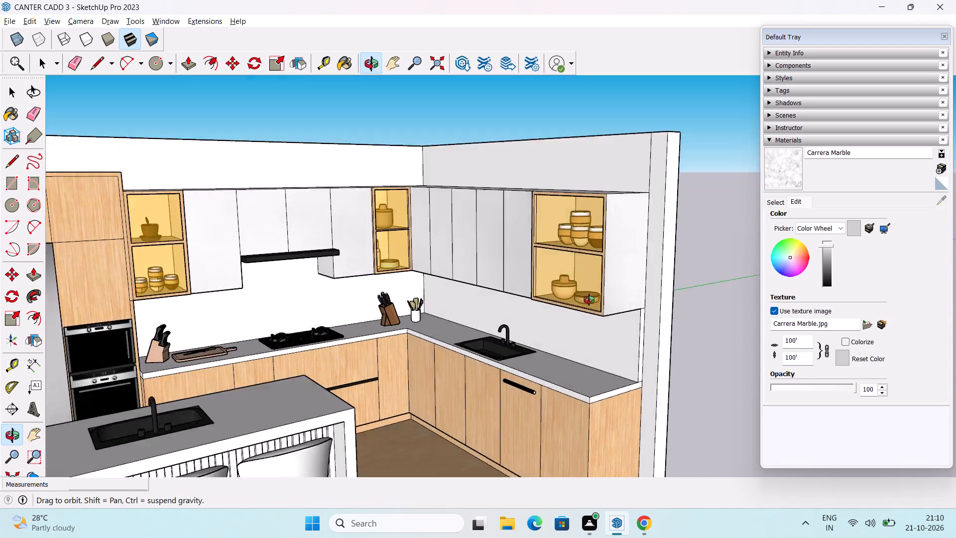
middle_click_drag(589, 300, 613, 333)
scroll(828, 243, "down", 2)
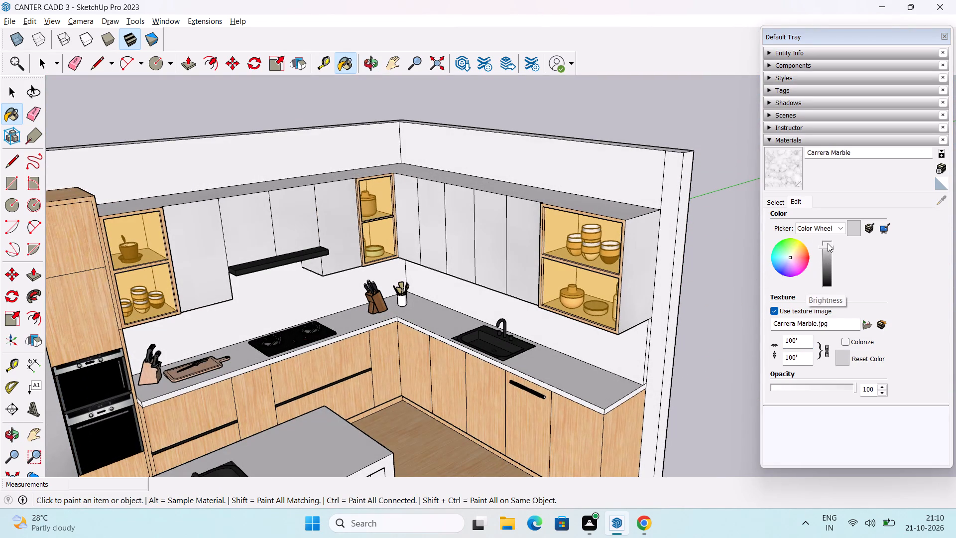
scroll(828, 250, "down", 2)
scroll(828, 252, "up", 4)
Paint the kitchen island's countertop with Carrera Marble.
middle_click_drag(567, 306, 513, 376)
middle_click_drag(435, 380, 517, 261)
left_click(428, 291)
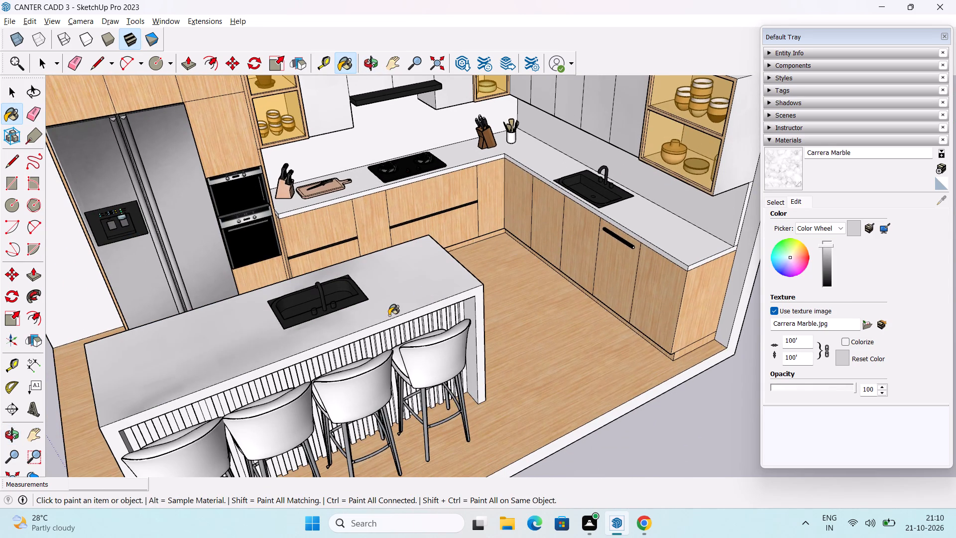
Paint the island's refrigerator-side end panel, its front edge and the island's back face with Carrera Marble.
middle_click_drag(389, 315, 459, 278)
middle_click_drag(303, 345, 320, 394)
middle_click_drag(316, 389, 422, 271, "shift")
scroll(342, 334, "up", 3)
left_click(306, 336)
scroll(327, 339, "up", 2)
left_click(332, 319)
scroll(365, 323, "down", 1)
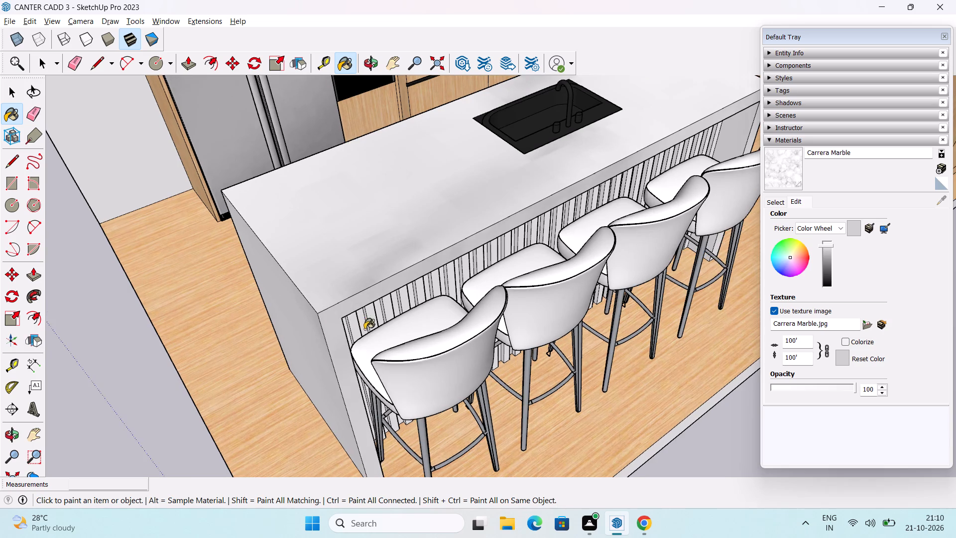
scroll(364, 329, "down", 1)
middle_click_drag(291, 312, 724, 333)
left_click(568, 343)
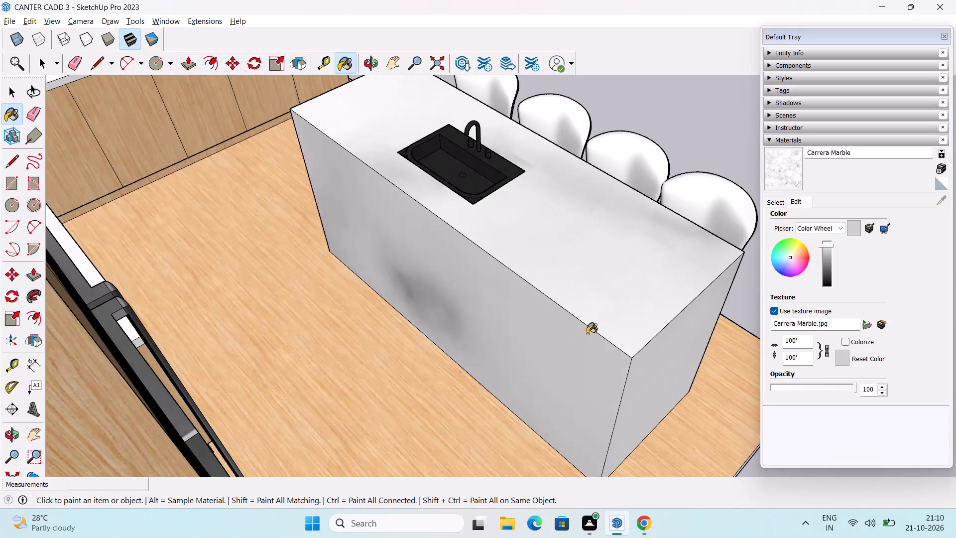
Paint the outer face and front edge of the island's opposite end panel, beside the last bar stool, with Carrera Marble.
scroll(595, 332, "down", 2)
middle_click_drag(664, 339, 380, 362)
middle_click_drag(667, 323, 433, 316)
middle_click_drag(613, 309, 464, 244)
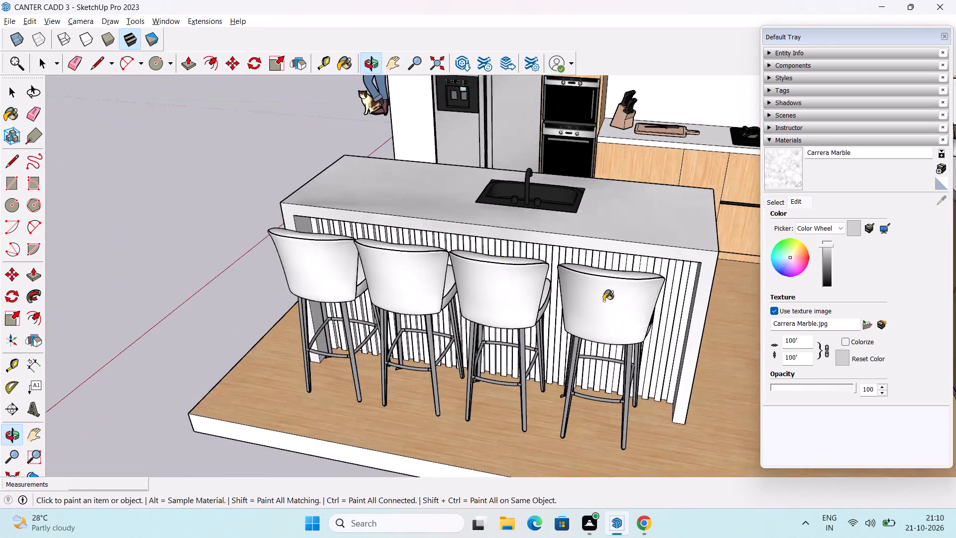
scroll(648, 320, "up", 3)
middle_click_drag(714, 340, 456, 244)
middle_click_drag(477, 259, 745, 385)
scroll(436, 316, "down", 3)
middle_click_drag(250, 292, 519, 310, "shift")
left_click(346, 230)
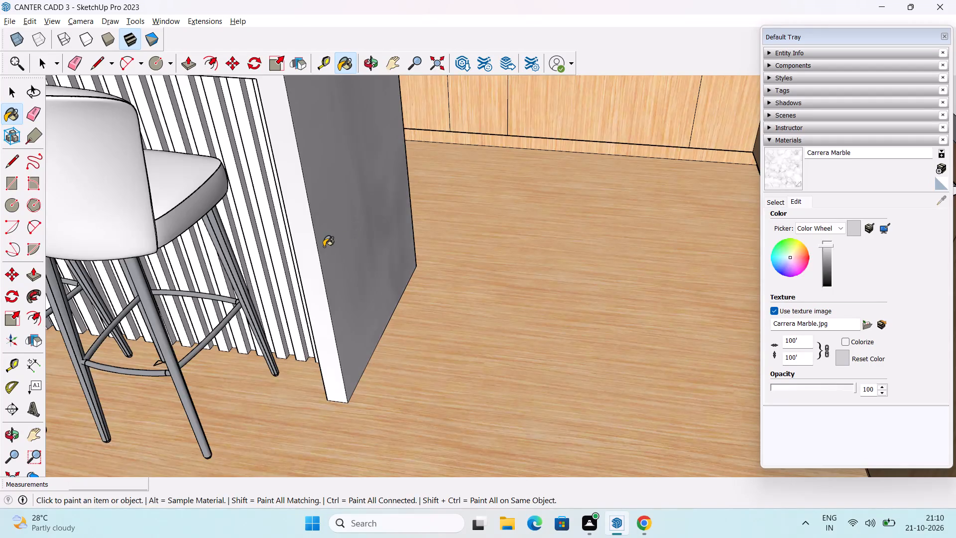
middle_click_drag(322, 245, 419, 297)
left_click(390, 238)
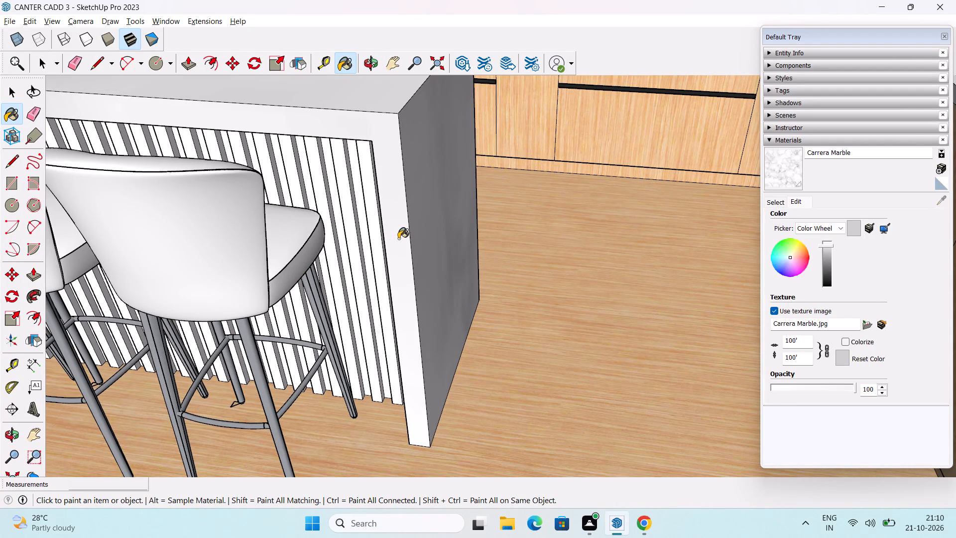
Paint the stool-side edge of the island's end panel and the island's recessed stool-side face with Carrera Marble.
left_click(398, 239)
middle_click_drag(360, 267, 602, 245)
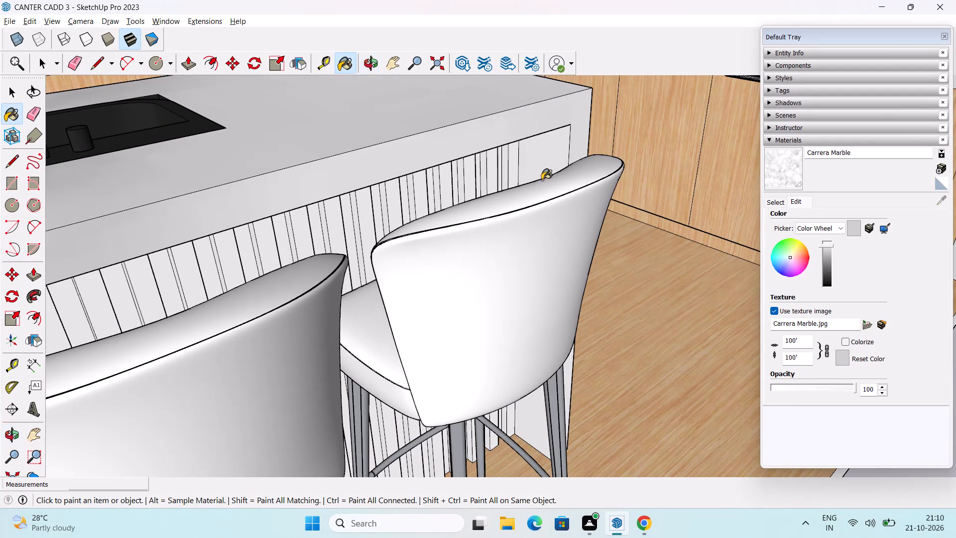
left_click(549, 166)
middle_click_drag(549, 166, 153, 197)
middle_click_drag(184, 150, 211, 198, "shift")
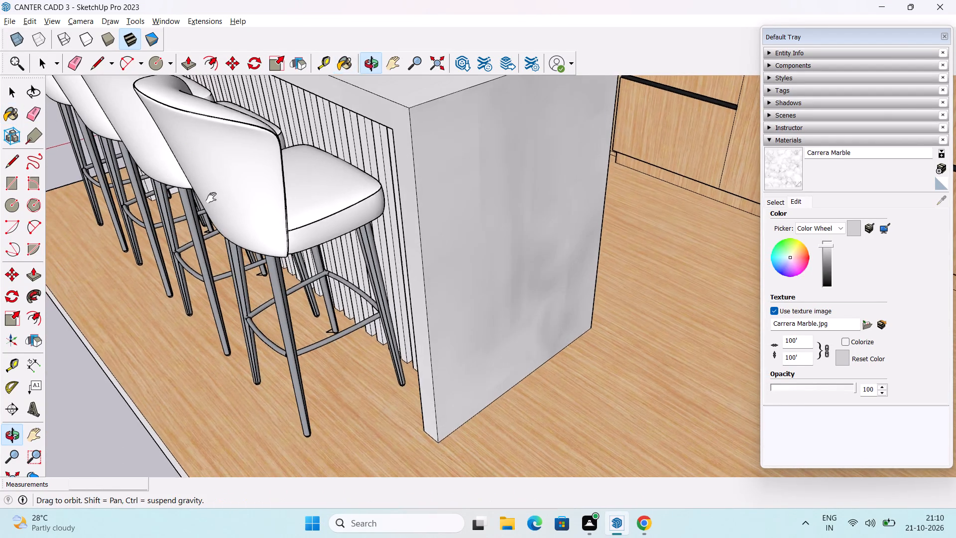
middle_click_drag(211, 198, 346, 381, "shift")
left_click(188, 152)
Paint the island countertop's stool-side front edge and its top surface with Carrera Marble.
middle_click_drag(260, 224, 310, 179)
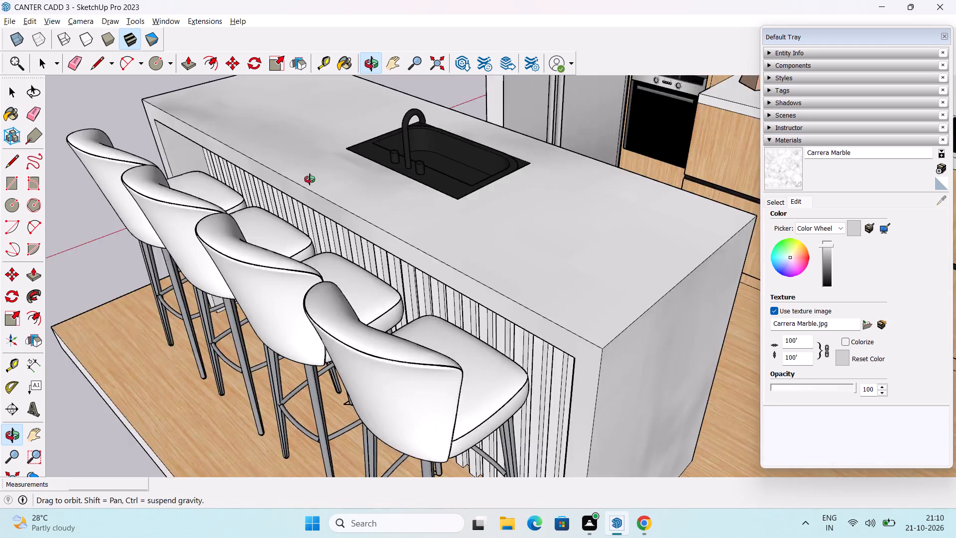
middle_click_drag(310, 179, 340, 125)
scroll(605, 224, "up", 2)
middle_click_drag(605, 225, 550, 337, "shift")
middle_click_drag(594, 360, 609, 271)
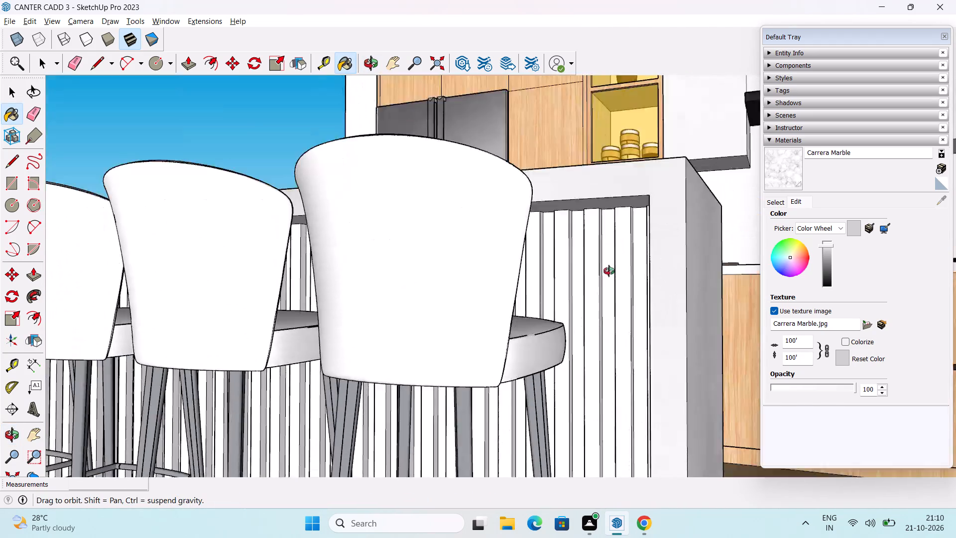
middle_click_drag(609, 271, 618, 244)
left_click(621, 149)
scroll(621, 149, "down", 7)
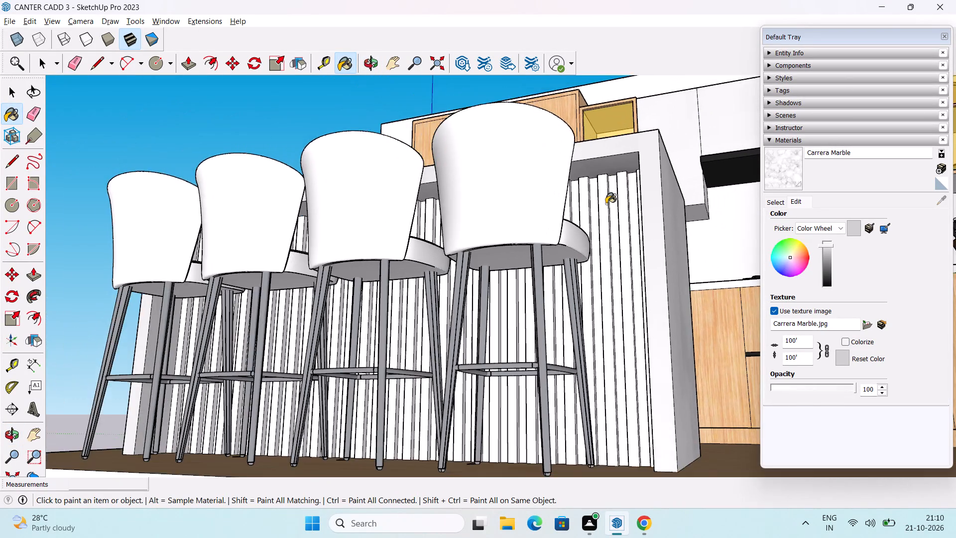
middle_click_drag(606, 204, 719, 437)
scroll(551, 364, "down", 2)
middle_click_drag(551, 364, 685, 435)
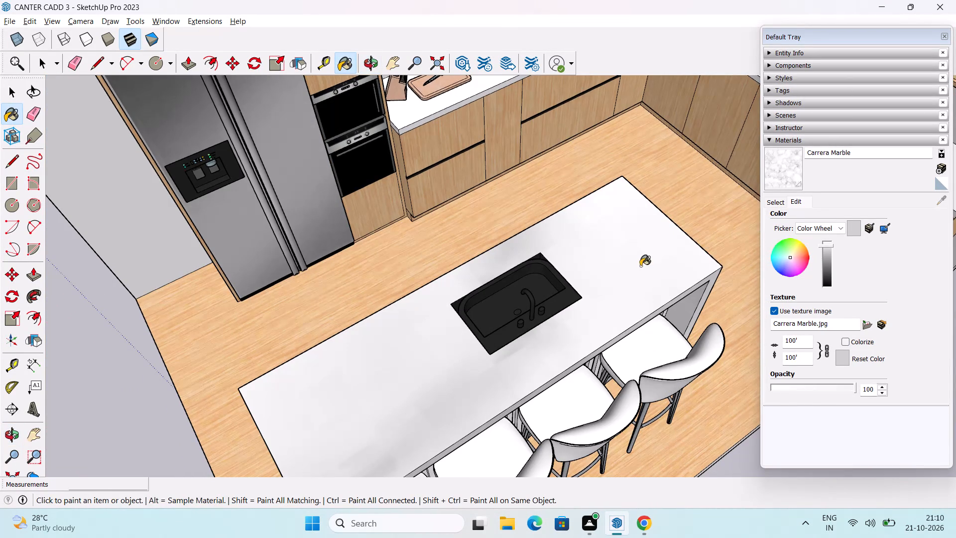
left_click(640, 266)
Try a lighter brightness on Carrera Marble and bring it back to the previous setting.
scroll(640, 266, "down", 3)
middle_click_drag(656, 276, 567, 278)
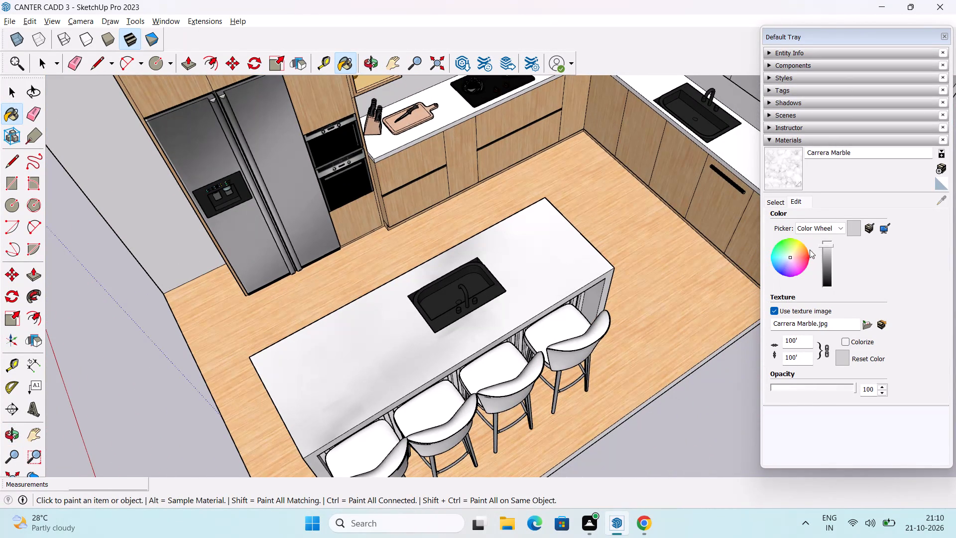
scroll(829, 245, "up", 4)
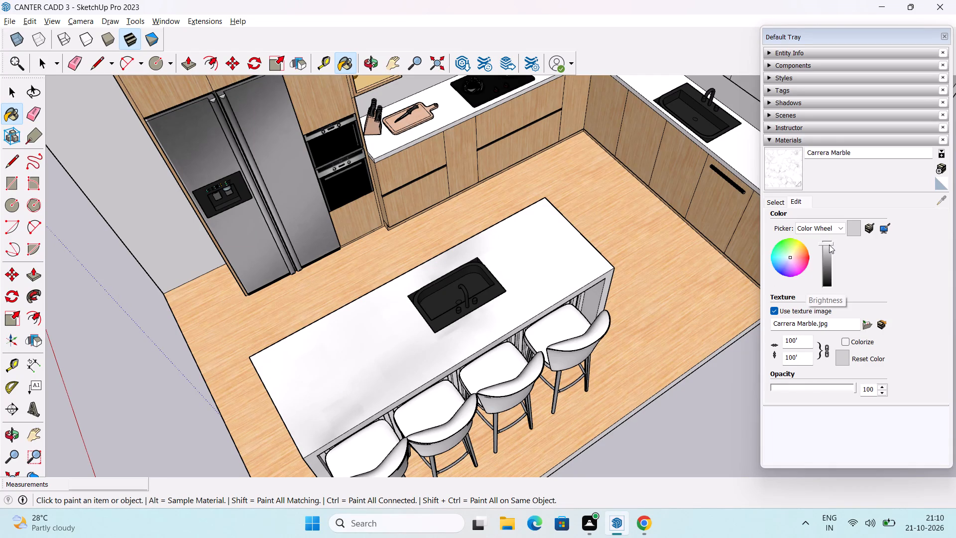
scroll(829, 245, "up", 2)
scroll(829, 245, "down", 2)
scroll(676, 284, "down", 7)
Paint the top of the upper cabinets along the sink wall with Carrera Marble.
middle_click_drag(566, 359, 542, 277)
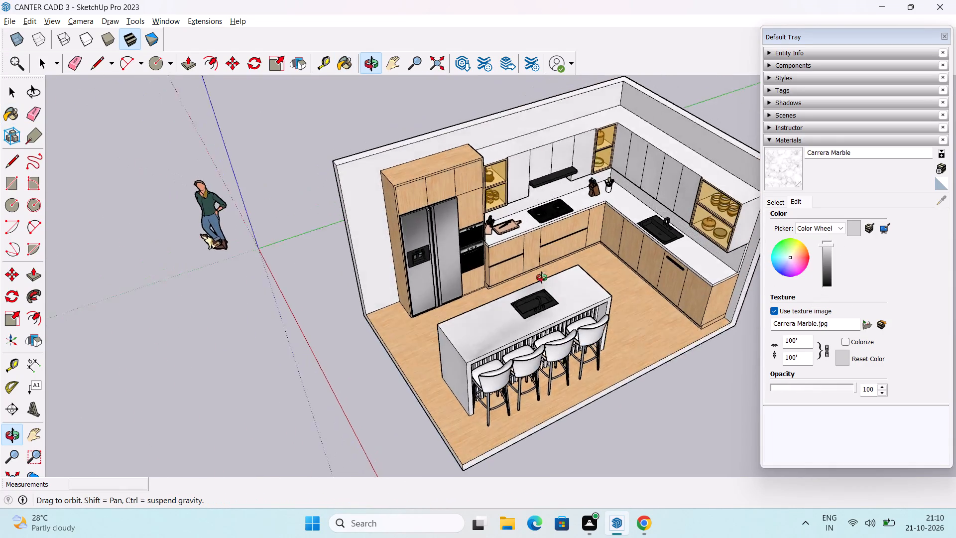
middle_click_drag(542, 277, 526, 325)
middle_click_drag(565, 286, 481, 361, "shift")
scroll(590, 286, "up", 2)
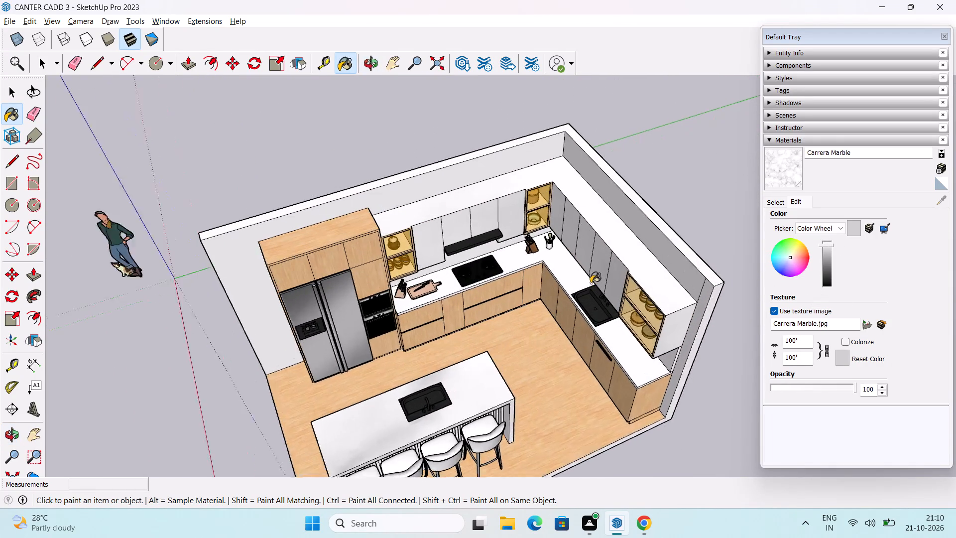
scroll(591, 283, "up", 1)
left_click(660, 256)
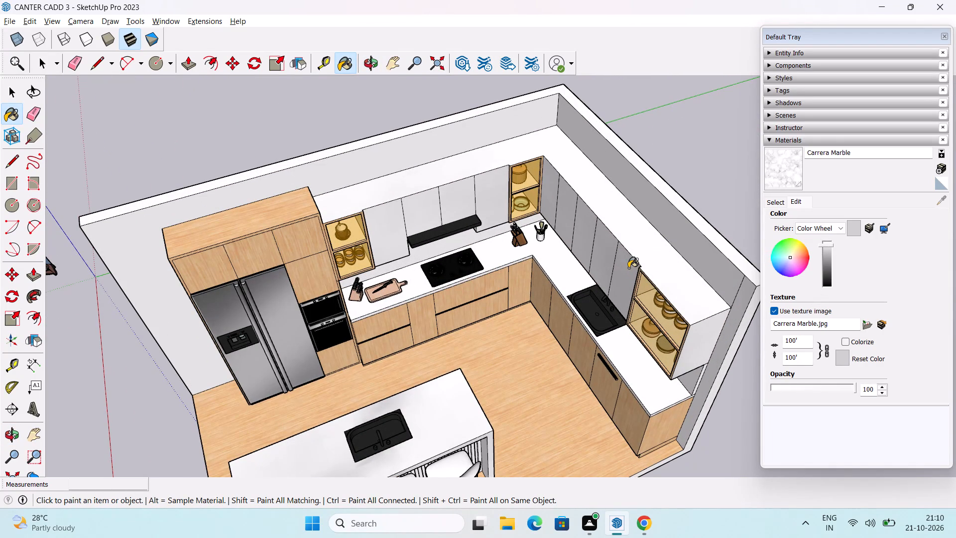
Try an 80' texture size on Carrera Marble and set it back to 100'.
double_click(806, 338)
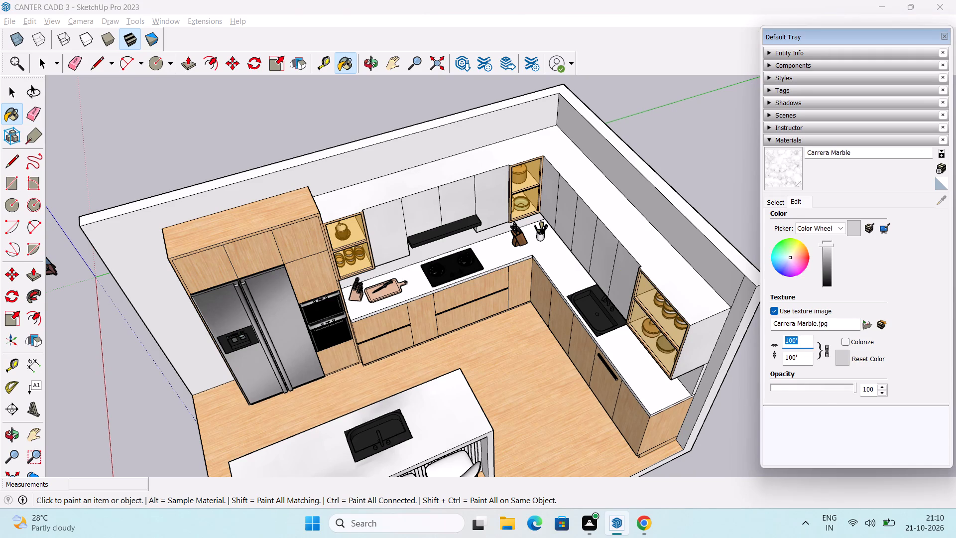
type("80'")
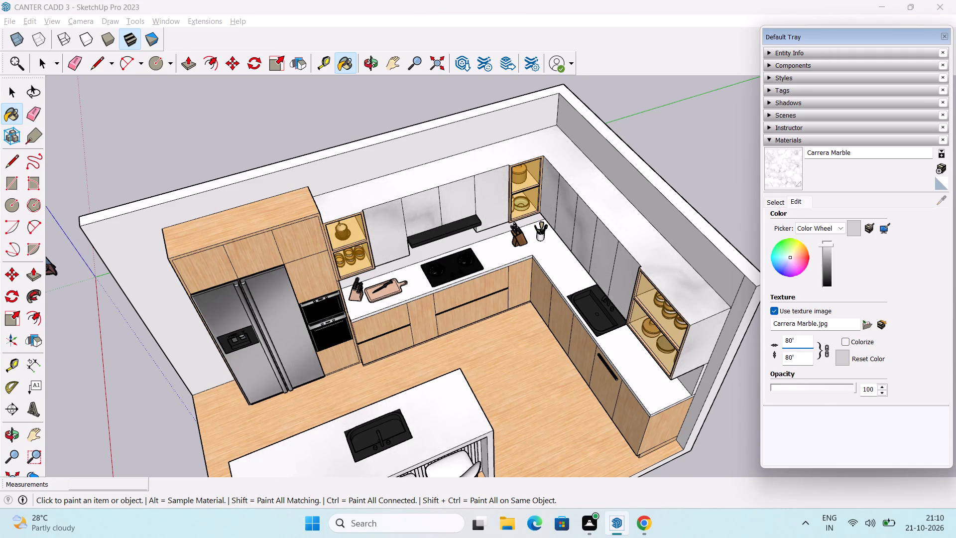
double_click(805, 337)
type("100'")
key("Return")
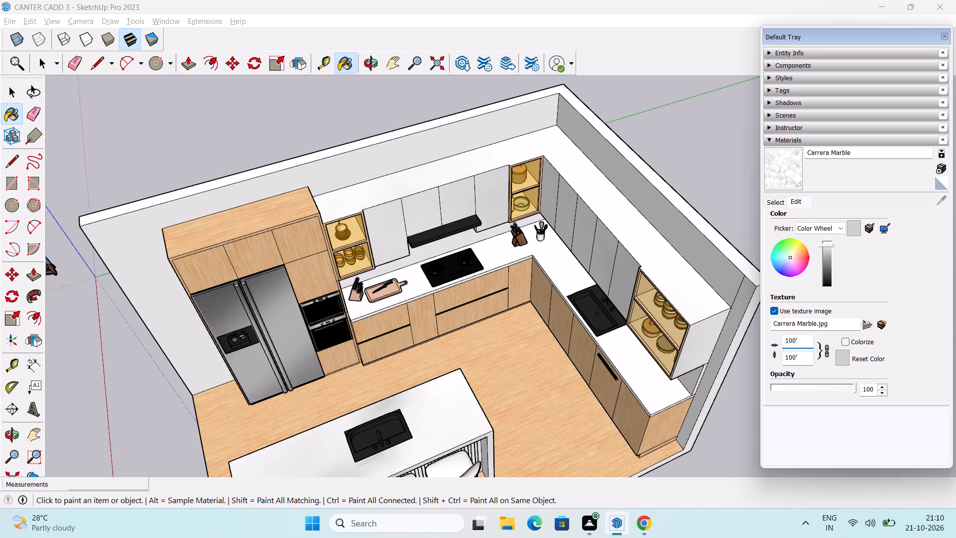
Examine the marble and wood finishes on the kitchen's cabinets, counters and island from several angles.
scroll(592, 405, "down", 1)
middle_click_drag(592, 405, 608, 383, "shift")
middle_click_drag(553, 424, 568, 371)
scroll(643, 375, "up", 2)
scroll(715, 361, "up", 2)
middle_click_drag(715, 360, 715, 360)
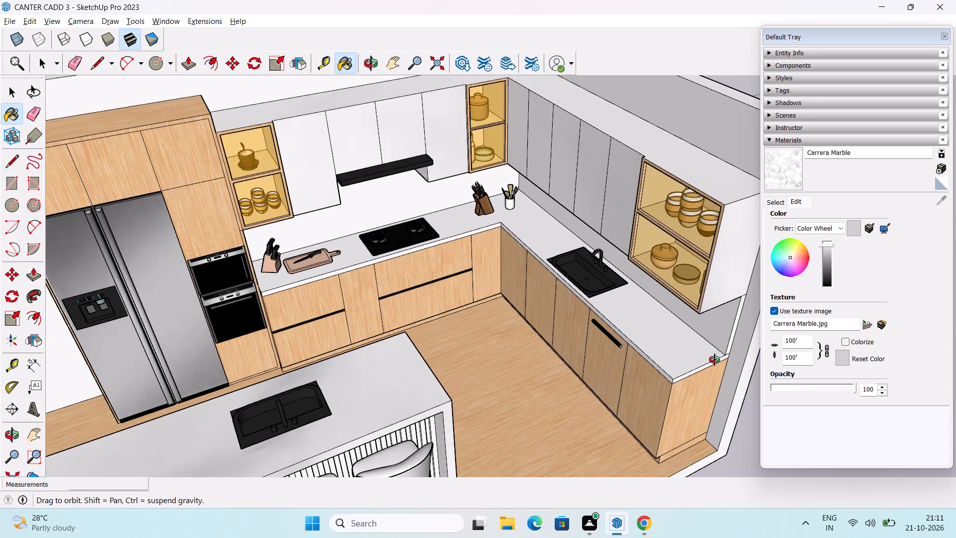
middle_click_drag(715, 360, 605, 266)
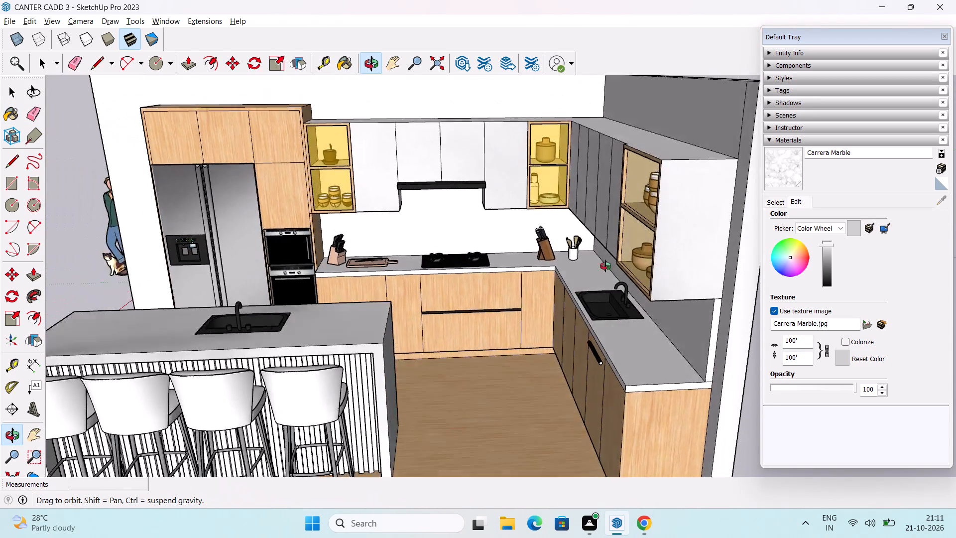
middle_click_drag(605, 266, 732, 347)
scroll(675, 340, "down", 2)
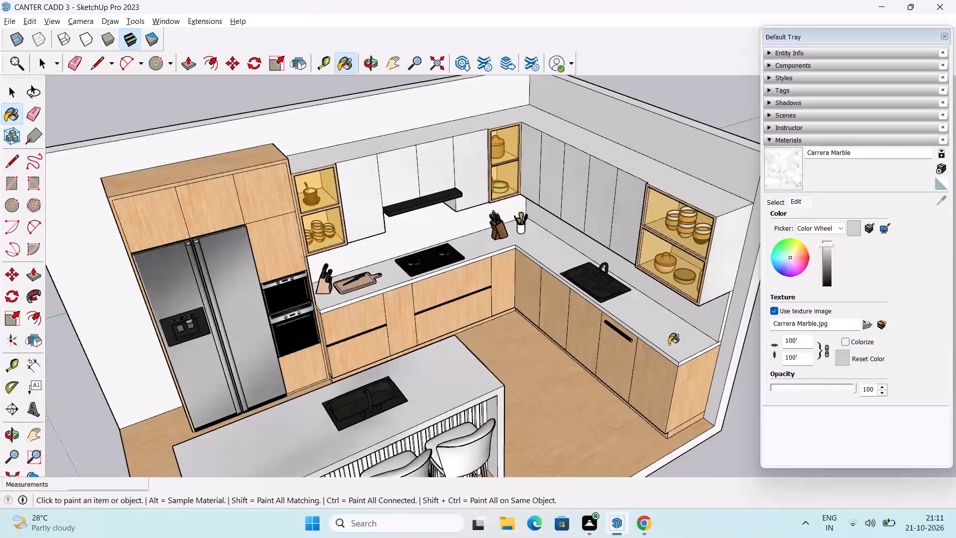
middle_click_drag(667, 344, 616, 362)
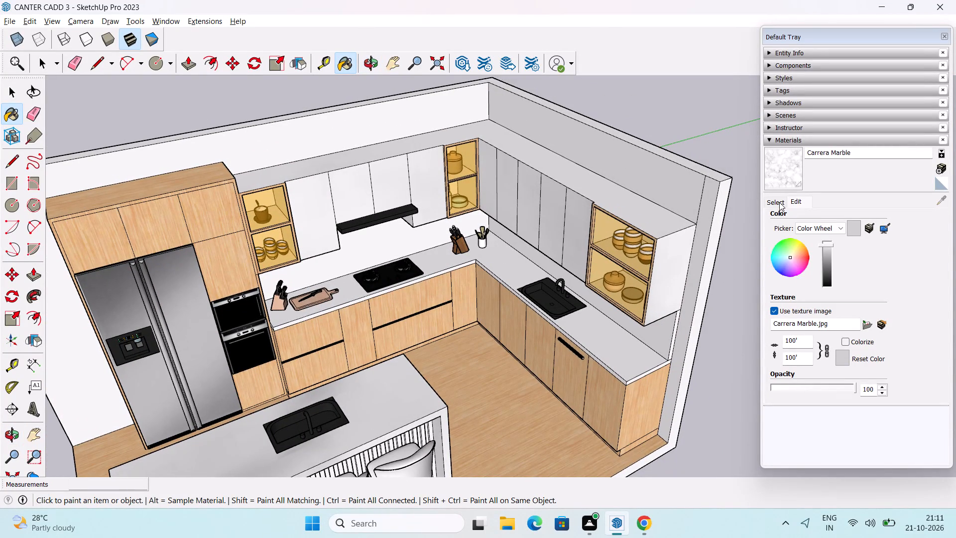
Switch the material colour picker to HLS.
left_click(840, 227)
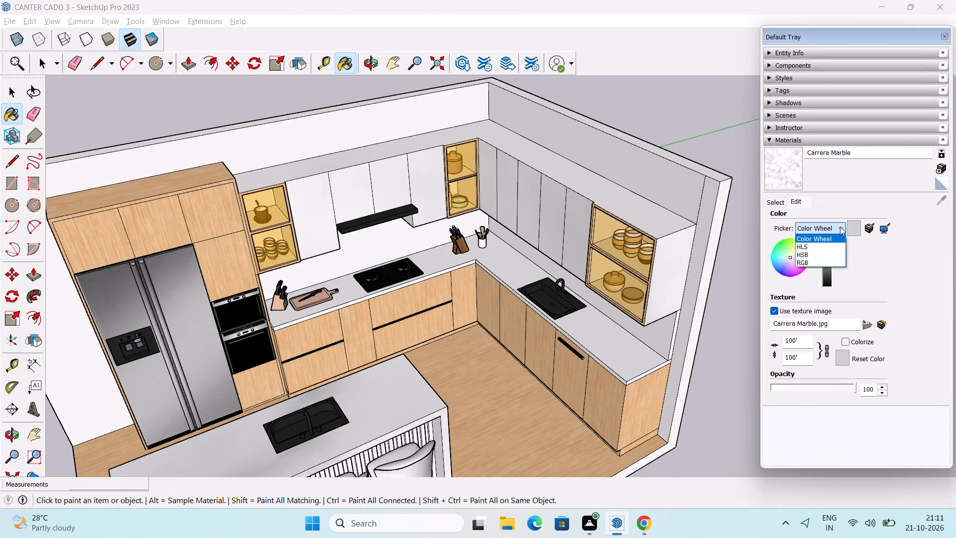
left_click(816, 246)
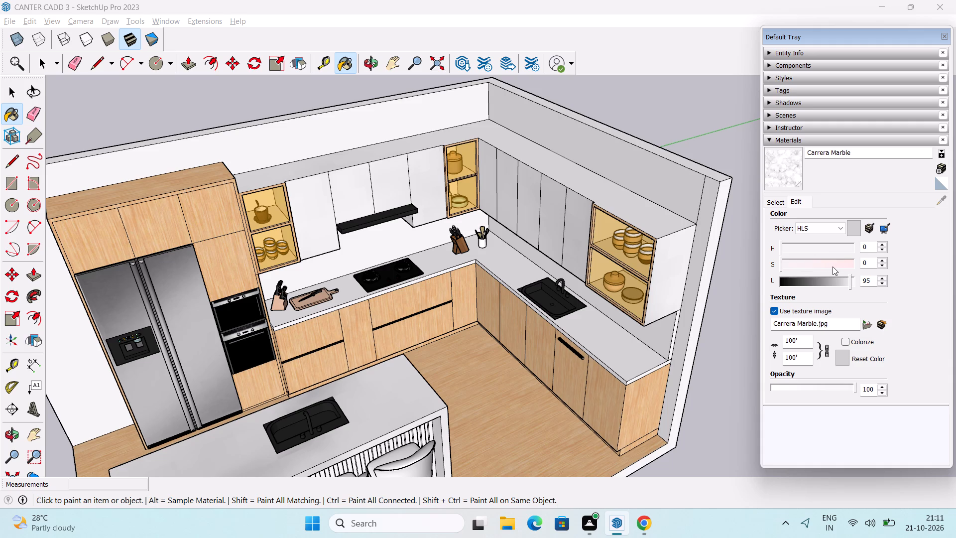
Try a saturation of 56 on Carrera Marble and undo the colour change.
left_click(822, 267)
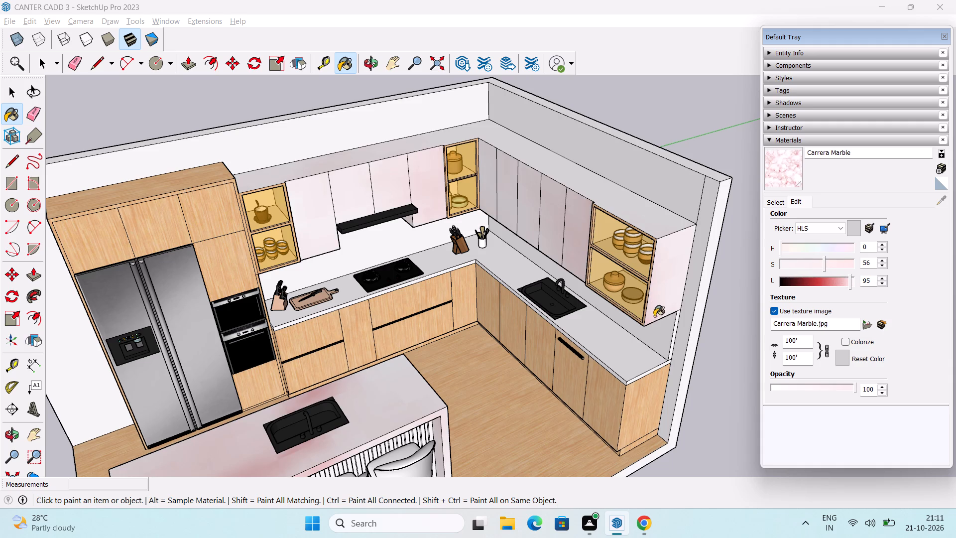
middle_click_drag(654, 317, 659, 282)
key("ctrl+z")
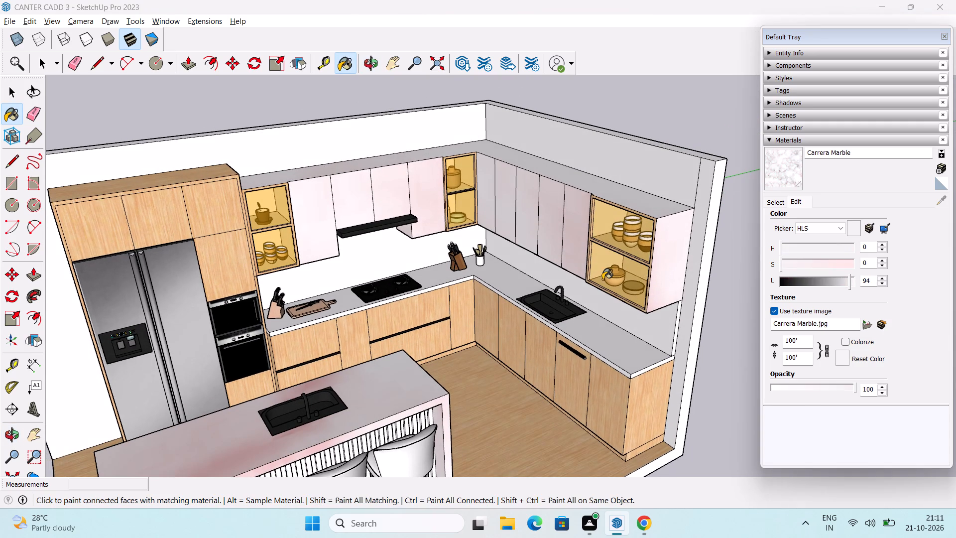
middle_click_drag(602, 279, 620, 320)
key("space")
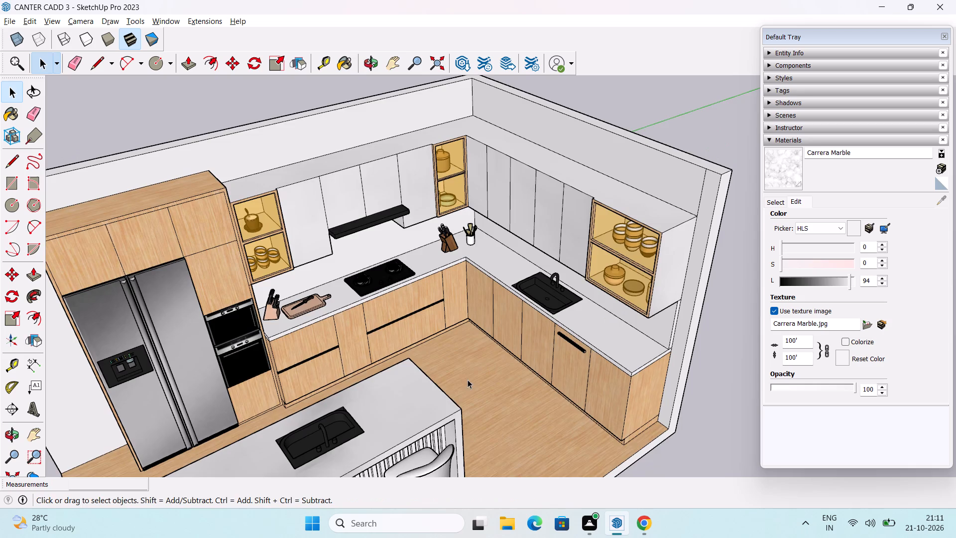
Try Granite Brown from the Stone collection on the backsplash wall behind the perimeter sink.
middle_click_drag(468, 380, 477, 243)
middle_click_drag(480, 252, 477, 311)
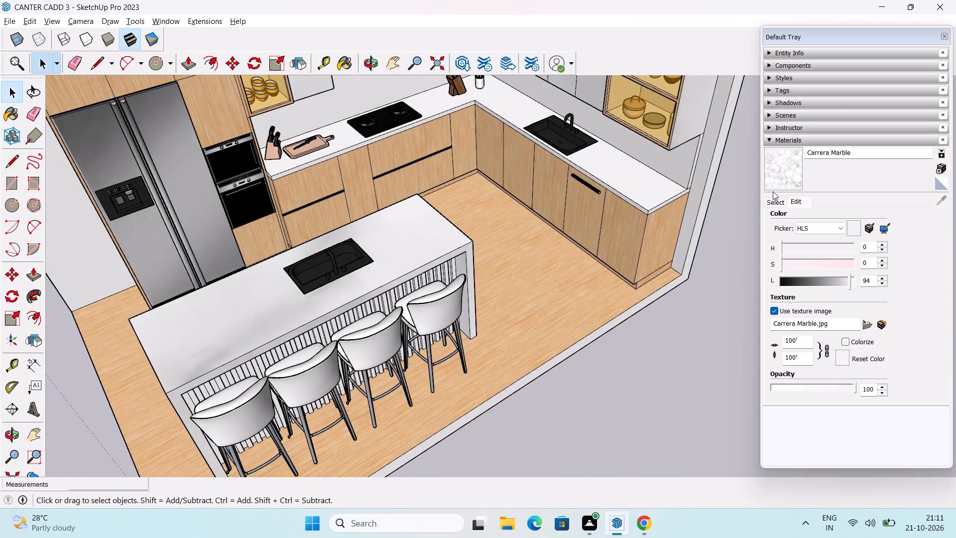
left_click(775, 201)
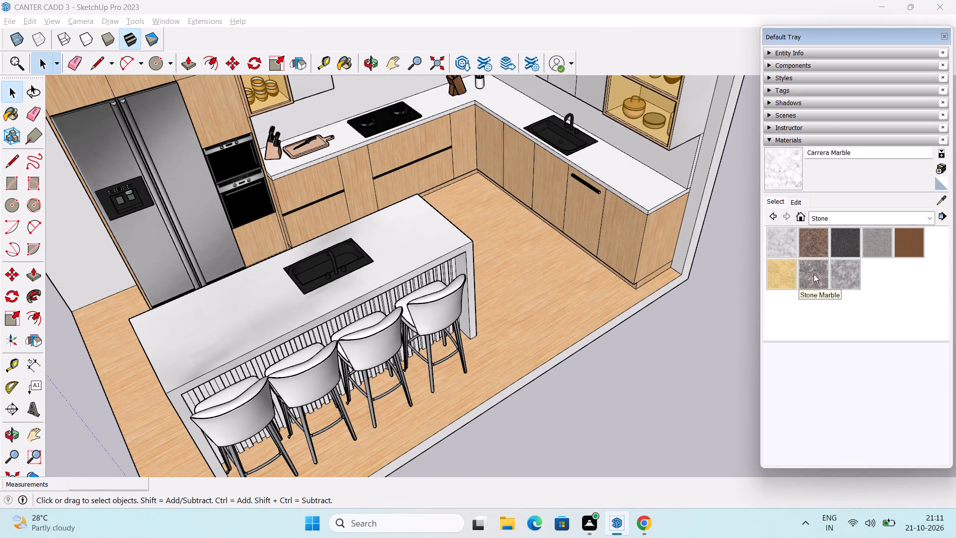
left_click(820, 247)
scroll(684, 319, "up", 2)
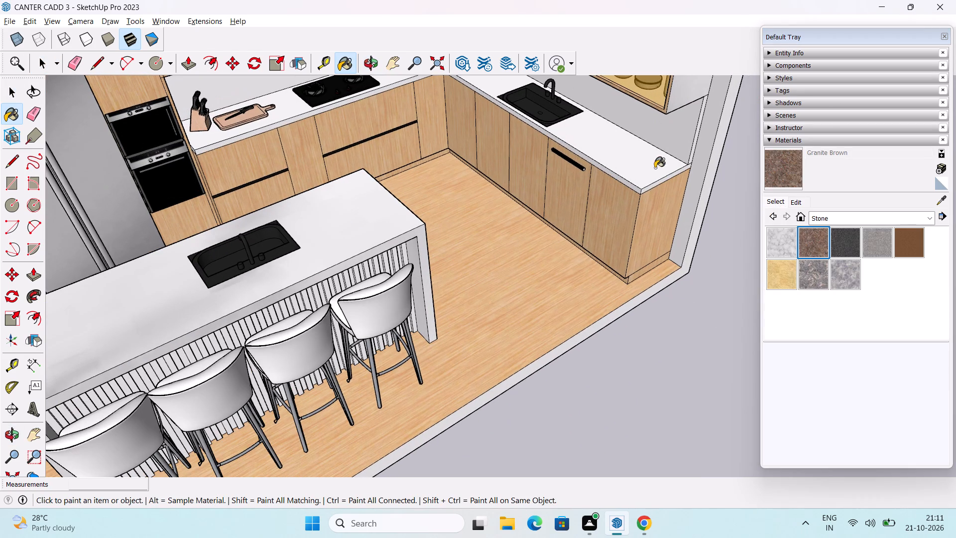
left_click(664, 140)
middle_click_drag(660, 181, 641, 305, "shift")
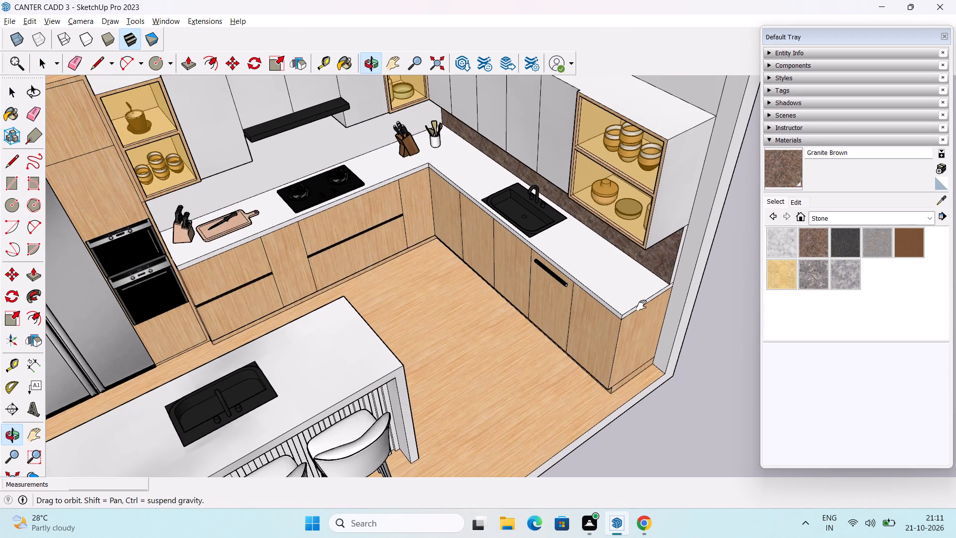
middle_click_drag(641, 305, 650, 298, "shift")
Paint the backsplash wall behind the perimeter sink with Sandstone from the Stone collection.
left_click(905, 239)
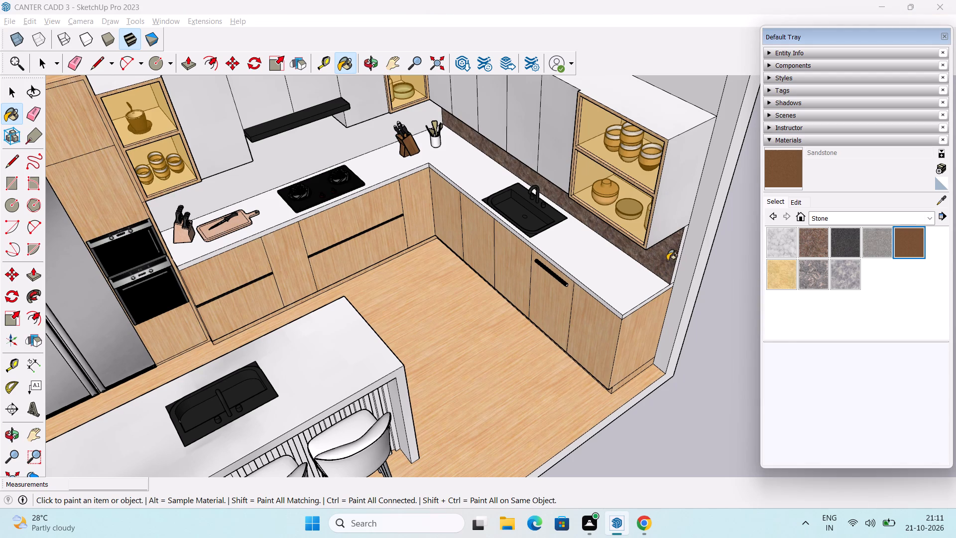
left_click(662, 259)
scroll(664, 261, "up", 9)
middle_click_drag(666, 268, 684, 181)
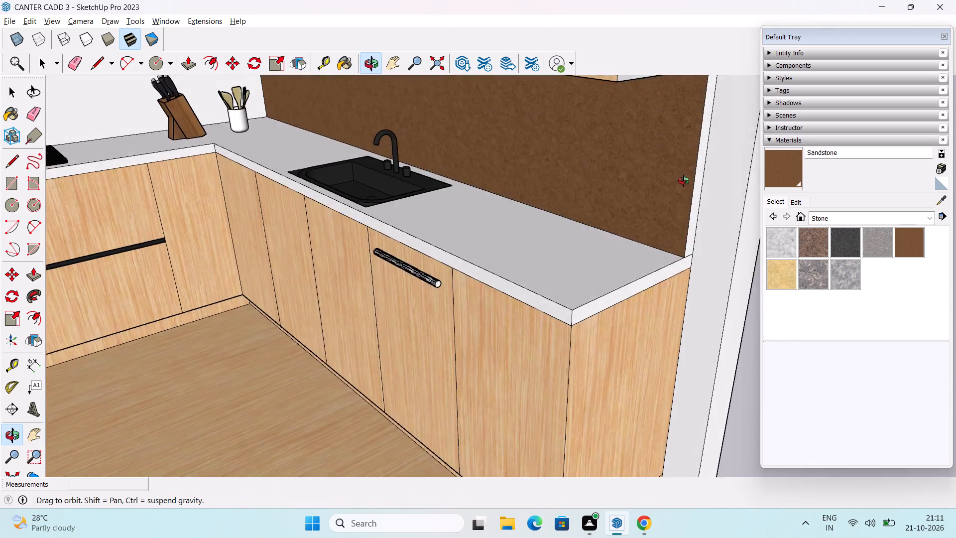
middle_click_drag(684, 181, 685, 192)
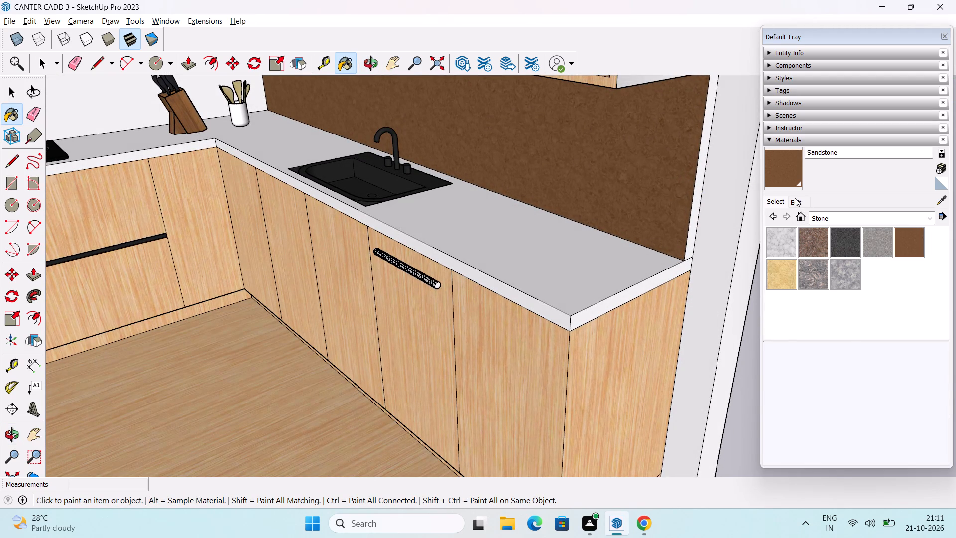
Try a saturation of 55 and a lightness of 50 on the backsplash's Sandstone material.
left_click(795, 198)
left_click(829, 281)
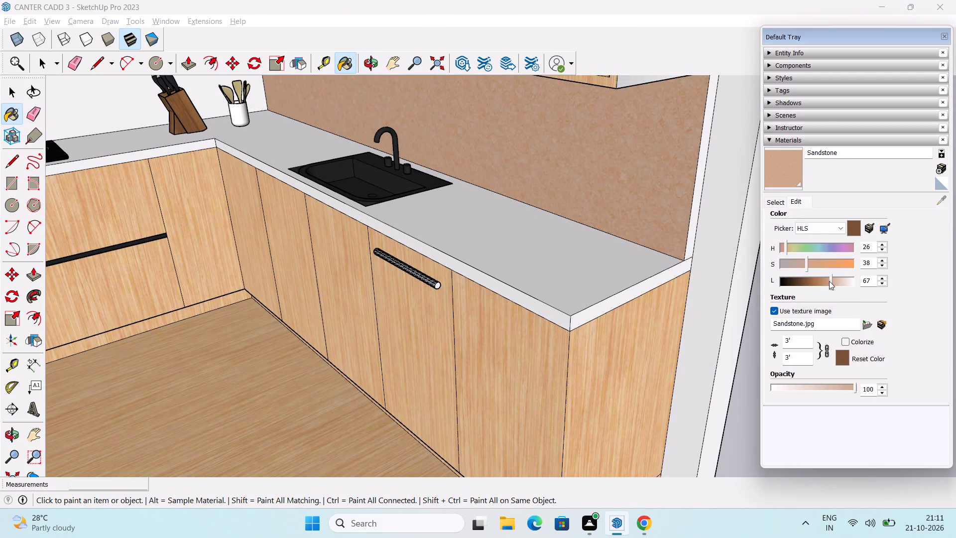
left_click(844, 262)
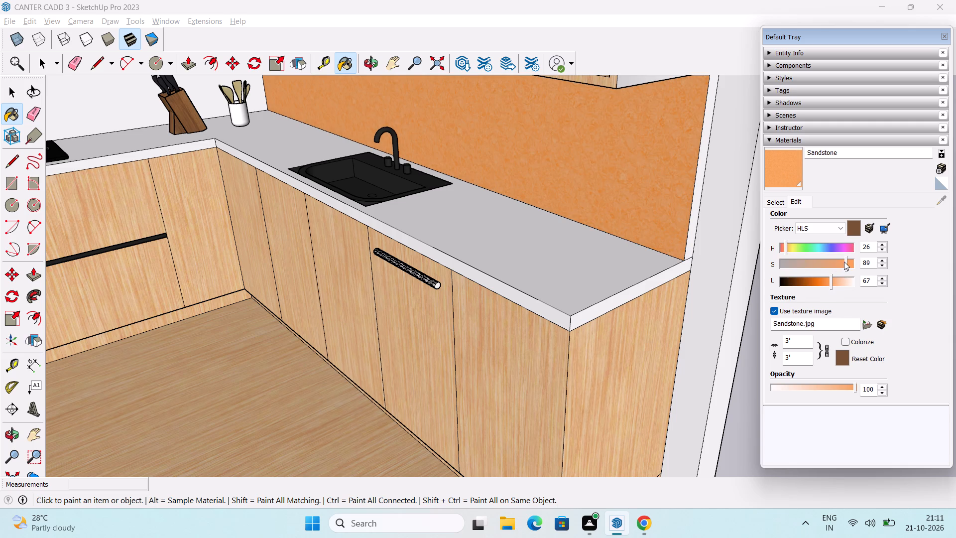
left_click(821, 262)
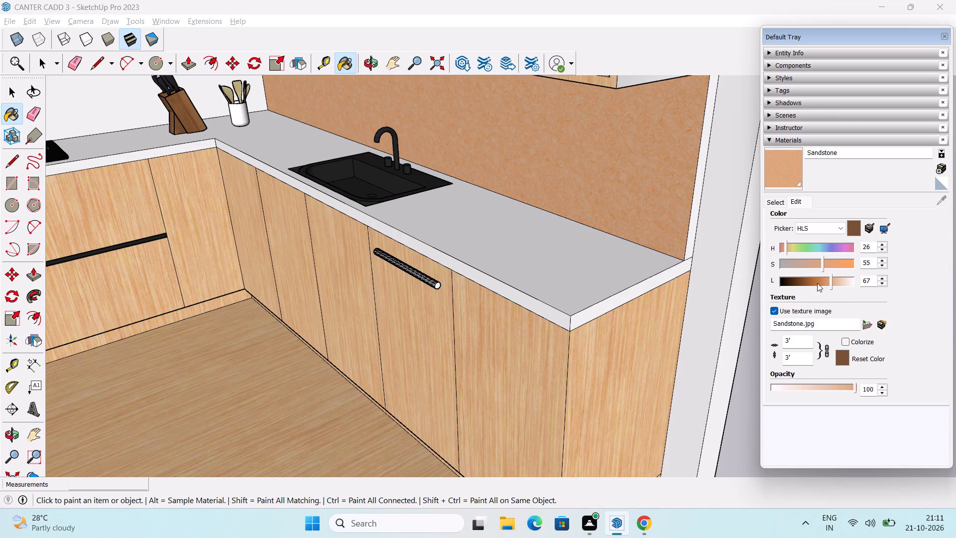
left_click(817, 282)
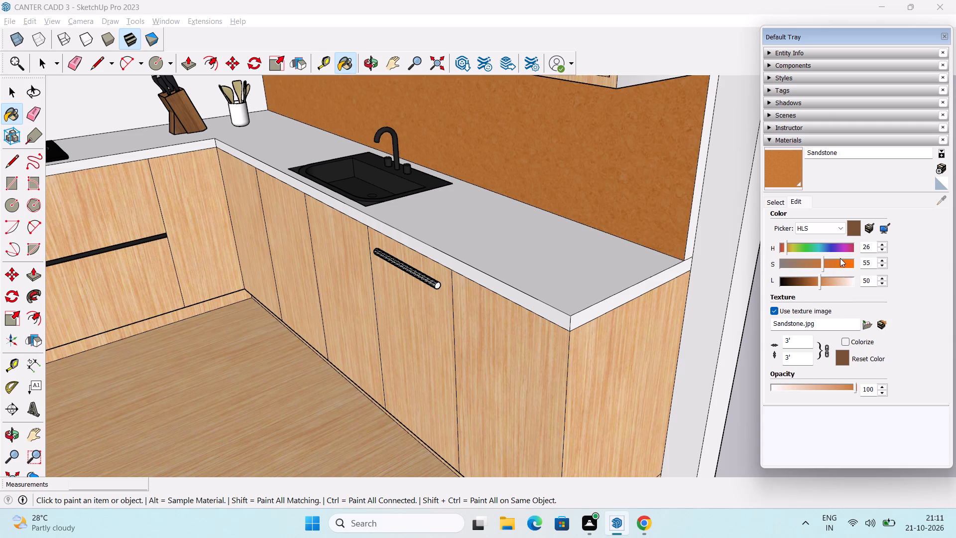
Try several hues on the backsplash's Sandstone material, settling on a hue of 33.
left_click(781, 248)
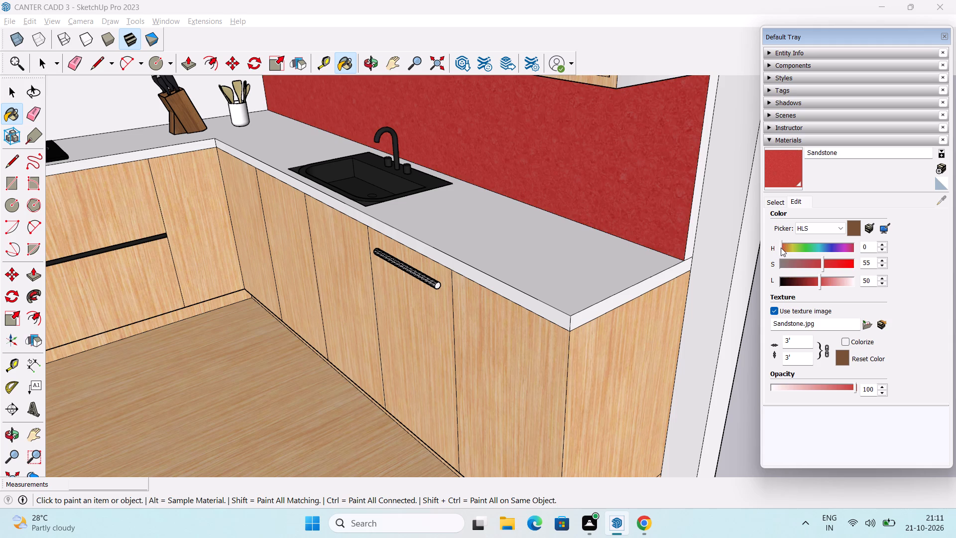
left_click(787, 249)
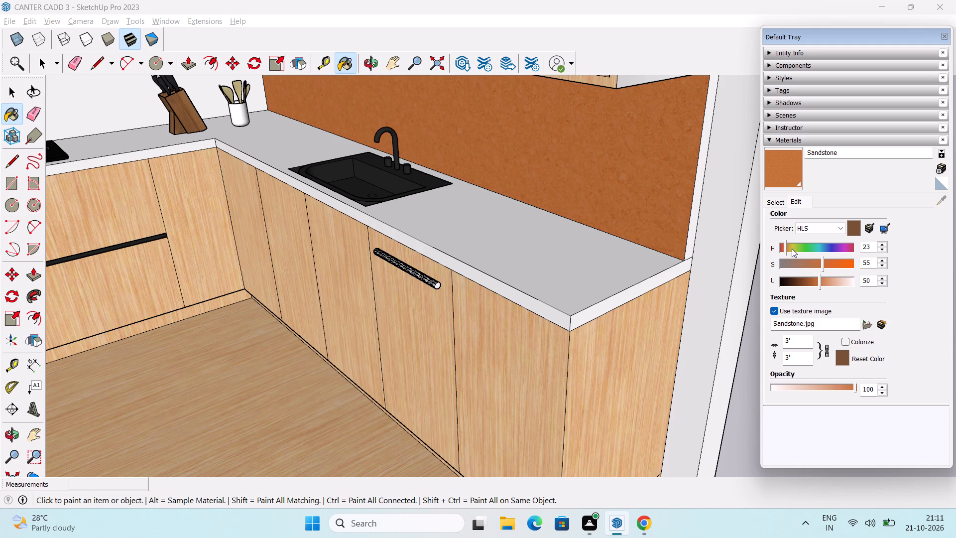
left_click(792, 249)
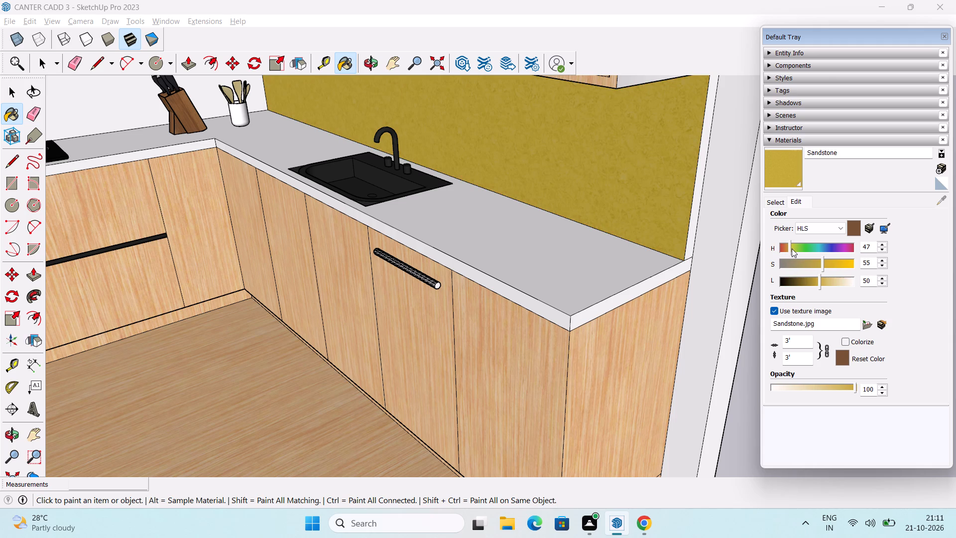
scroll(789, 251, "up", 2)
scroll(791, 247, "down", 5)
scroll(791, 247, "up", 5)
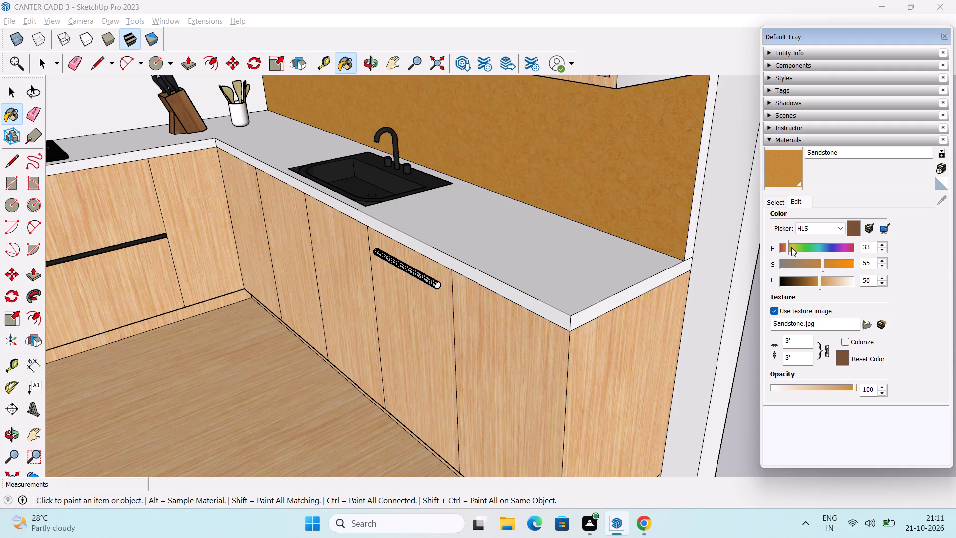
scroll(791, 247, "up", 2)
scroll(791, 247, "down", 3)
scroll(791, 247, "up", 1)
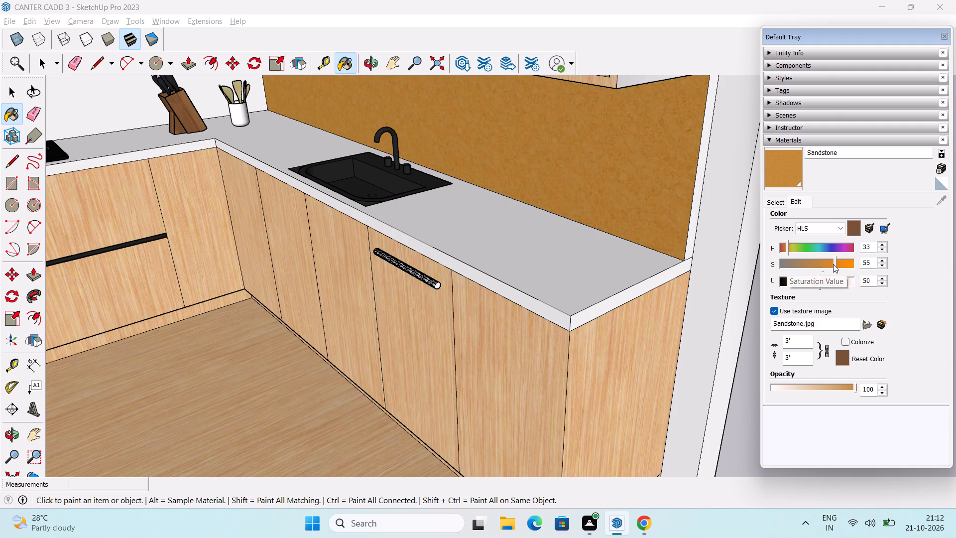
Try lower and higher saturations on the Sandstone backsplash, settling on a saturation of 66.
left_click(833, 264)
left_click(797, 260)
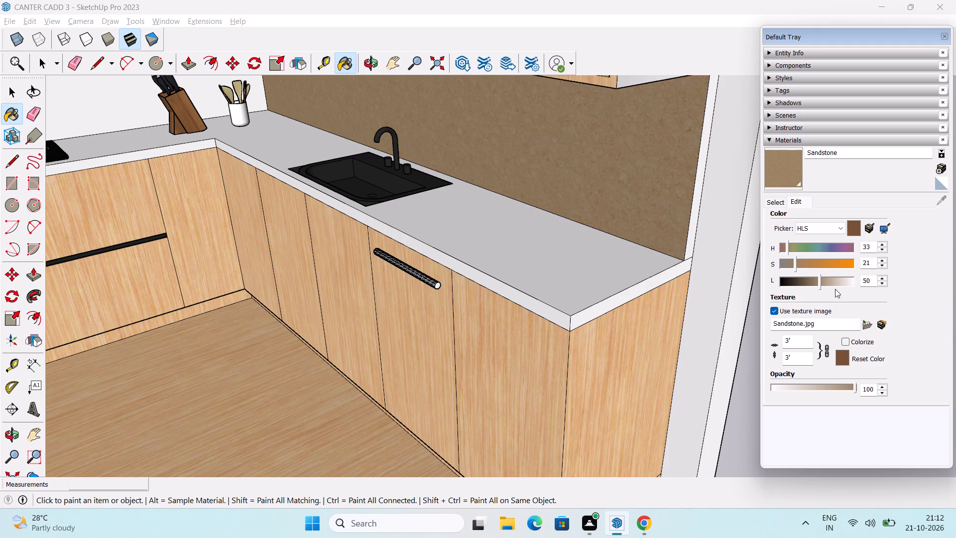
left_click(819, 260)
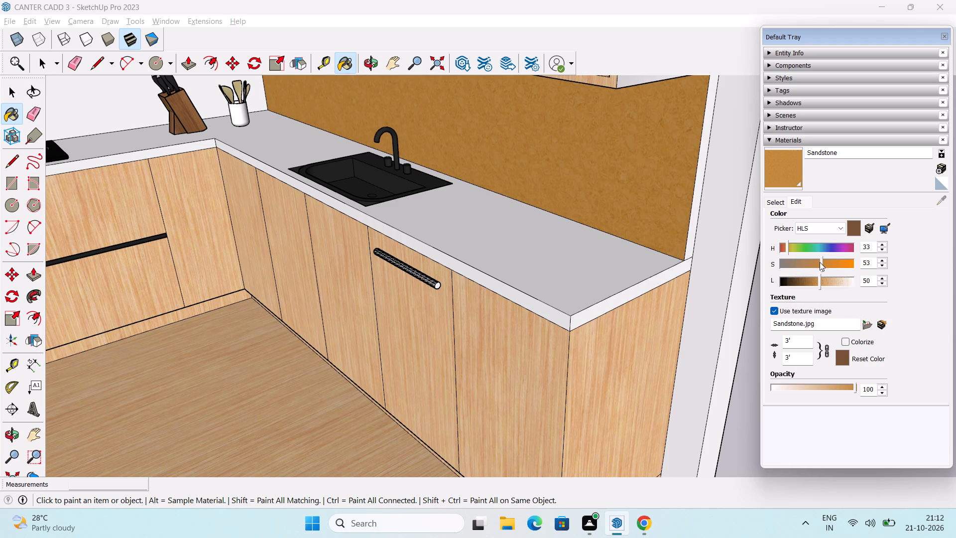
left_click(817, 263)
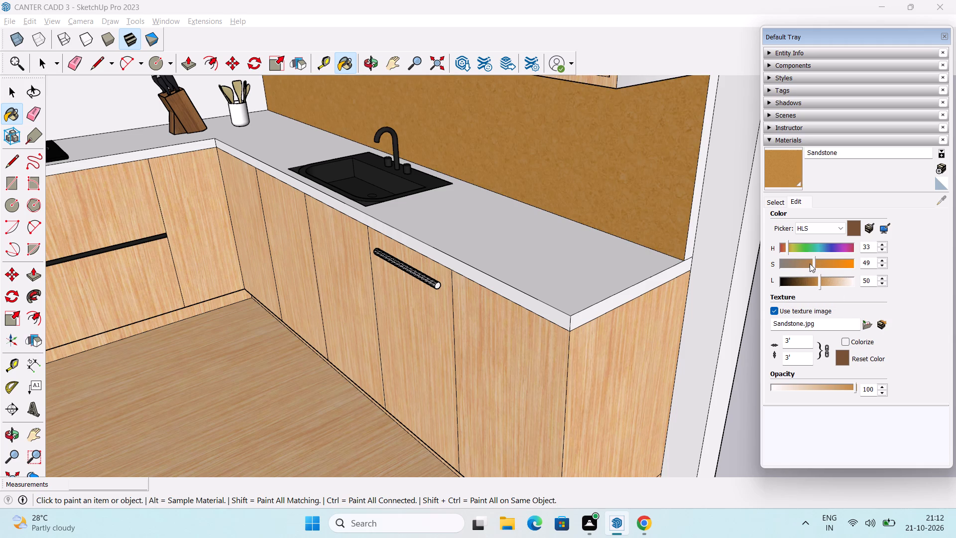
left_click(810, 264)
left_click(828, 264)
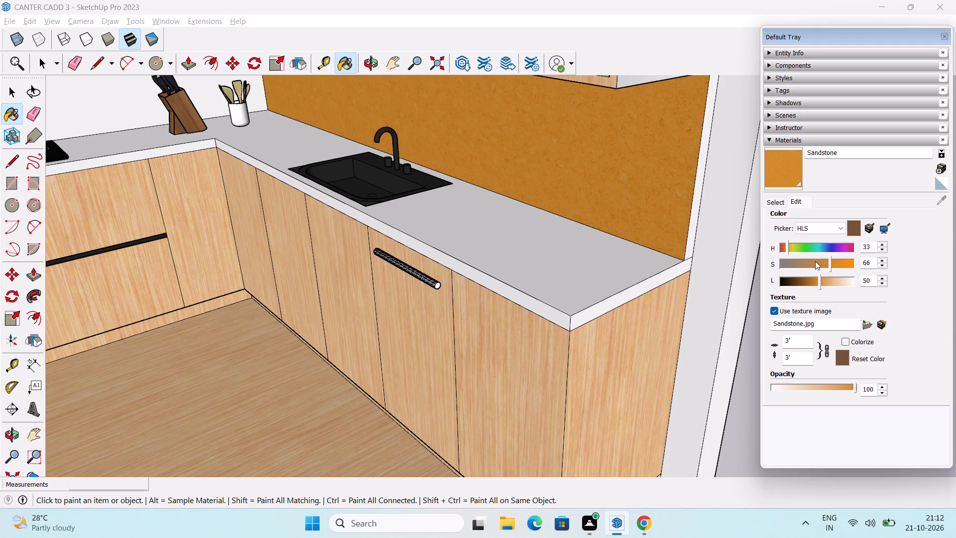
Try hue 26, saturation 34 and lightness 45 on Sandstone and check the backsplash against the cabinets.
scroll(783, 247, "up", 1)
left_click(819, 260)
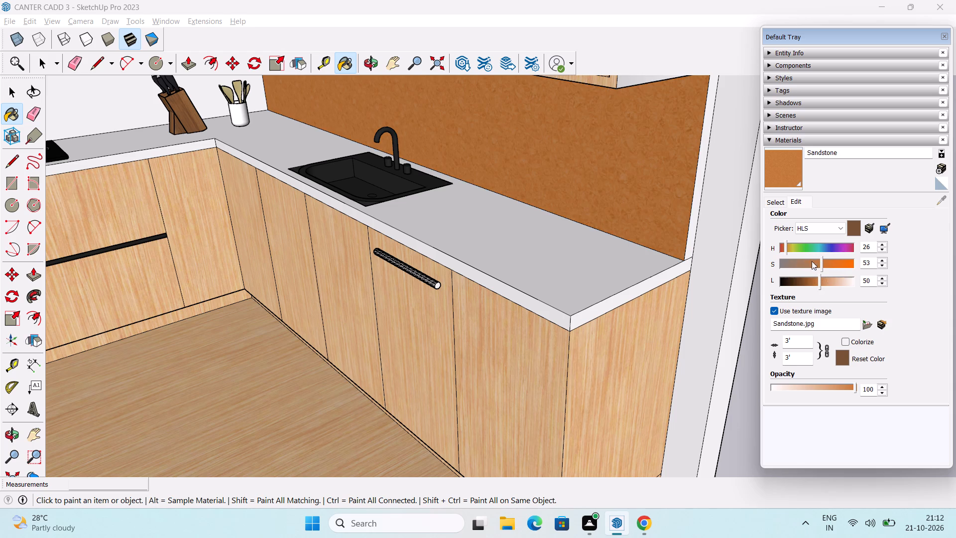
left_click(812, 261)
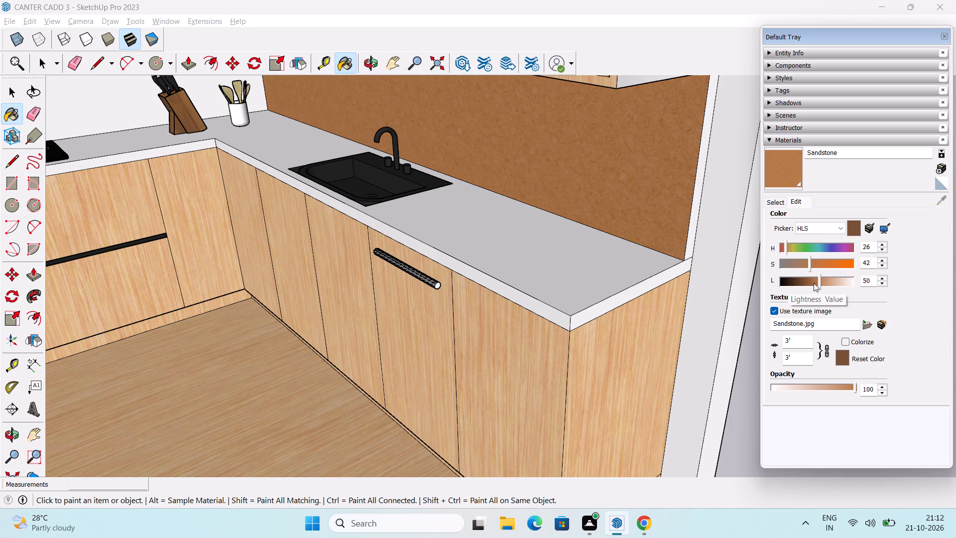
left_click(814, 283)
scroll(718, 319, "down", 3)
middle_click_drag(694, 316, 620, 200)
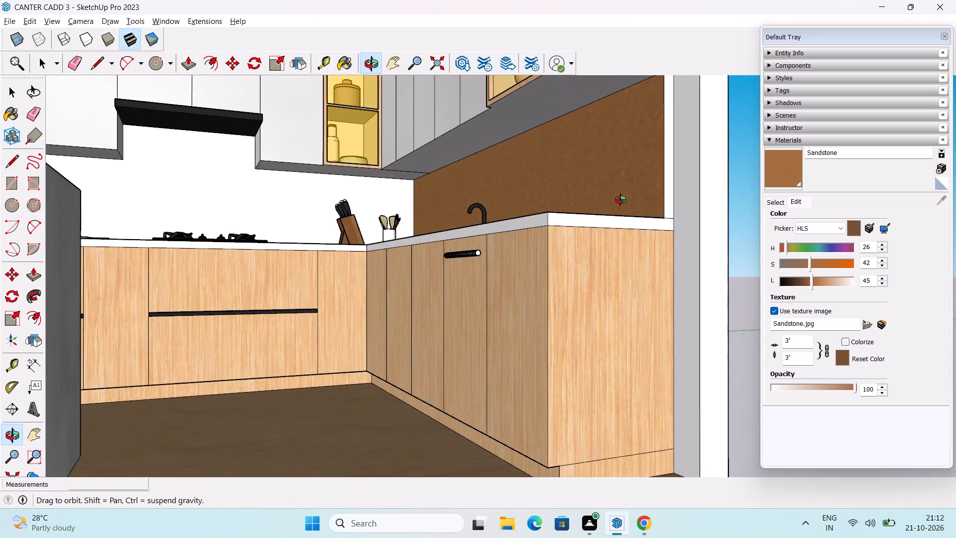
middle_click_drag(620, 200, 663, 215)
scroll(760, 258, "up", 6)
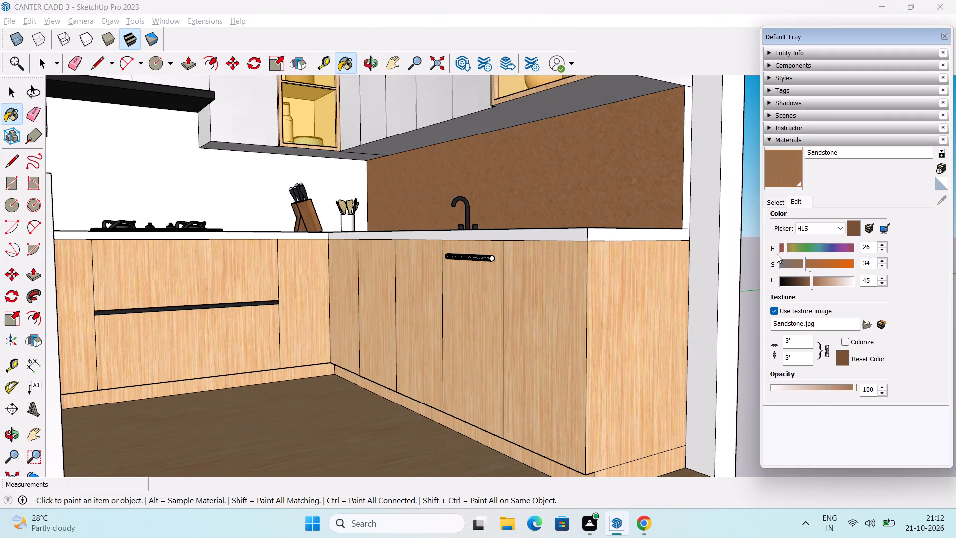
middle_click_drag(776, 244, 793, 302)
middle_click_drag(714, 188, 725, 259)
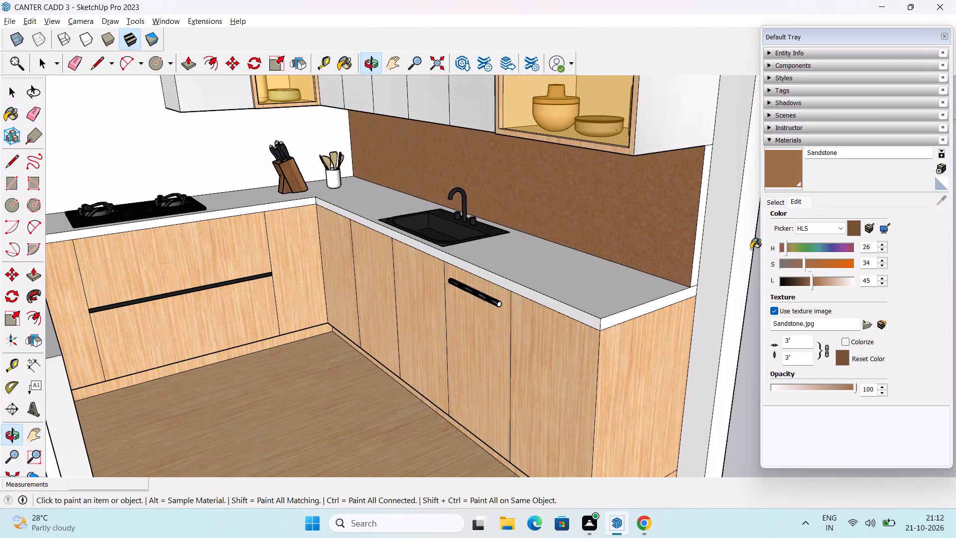
Repaint the backsplash wall behind the perimeter sink with Carrera Marble from the Stone collection.
left_click(772, 202)
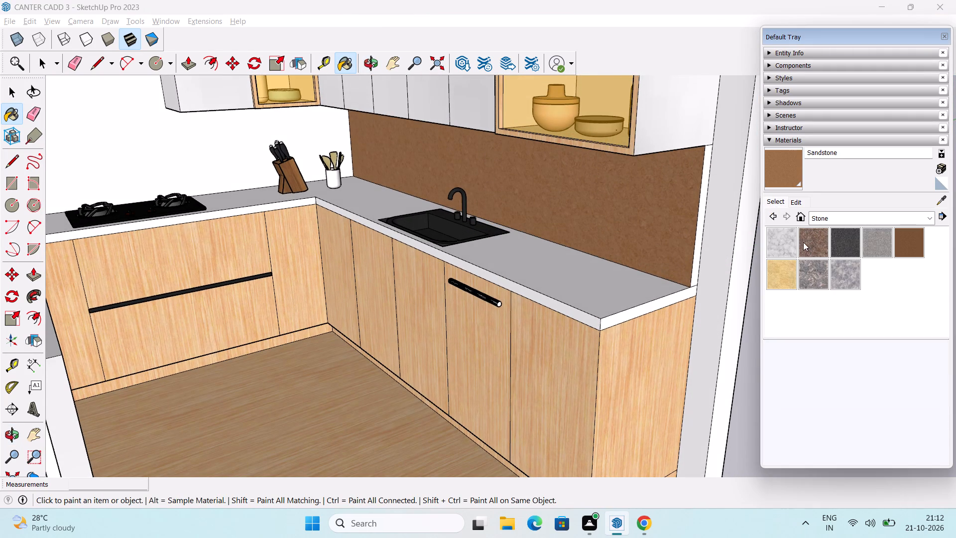
left_click(784, 242)
left_click(657, 215)
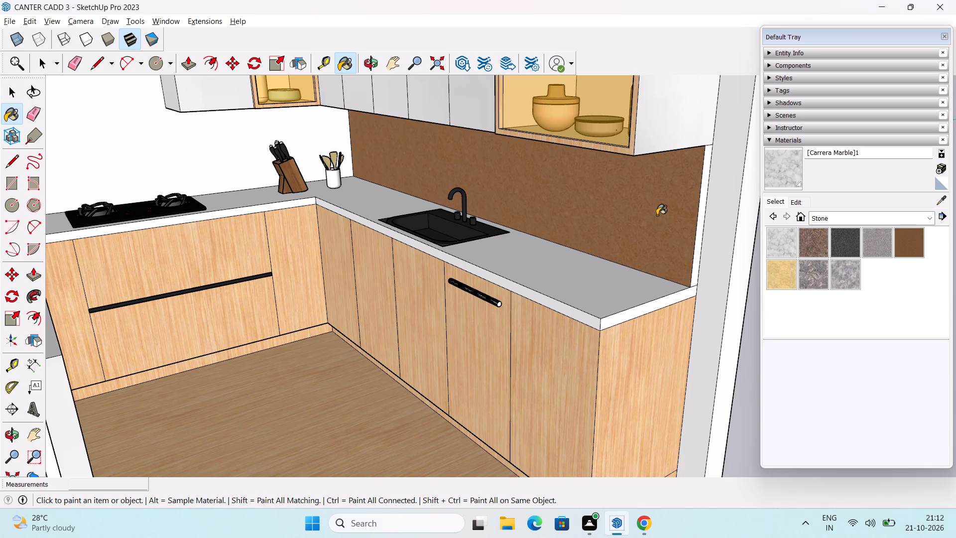
Recolour the backsplash's Carrera Marble to a warm beige with hue 34 and saturation 67.
left_click(796, 200)
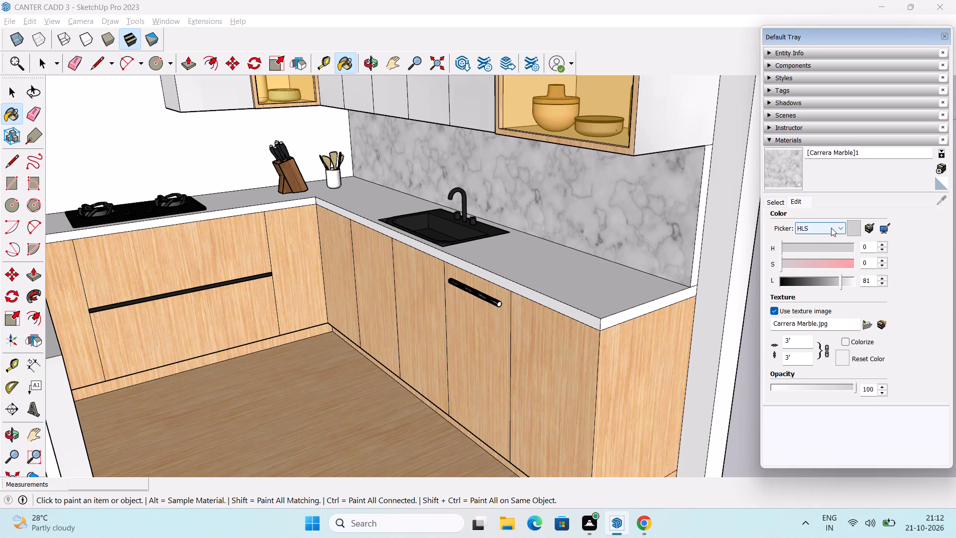
left_click(831, 227)
left_click(831, 249)
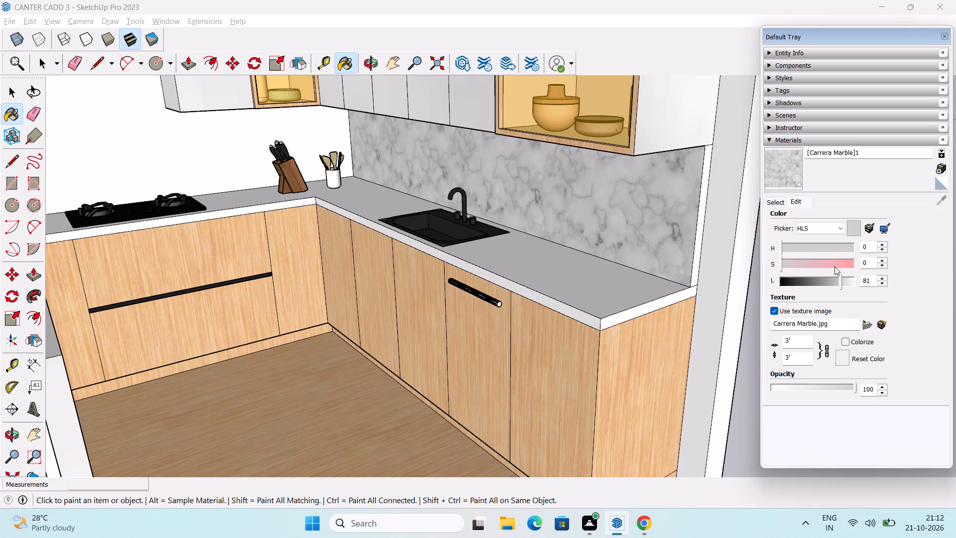
left_click(829, 263)
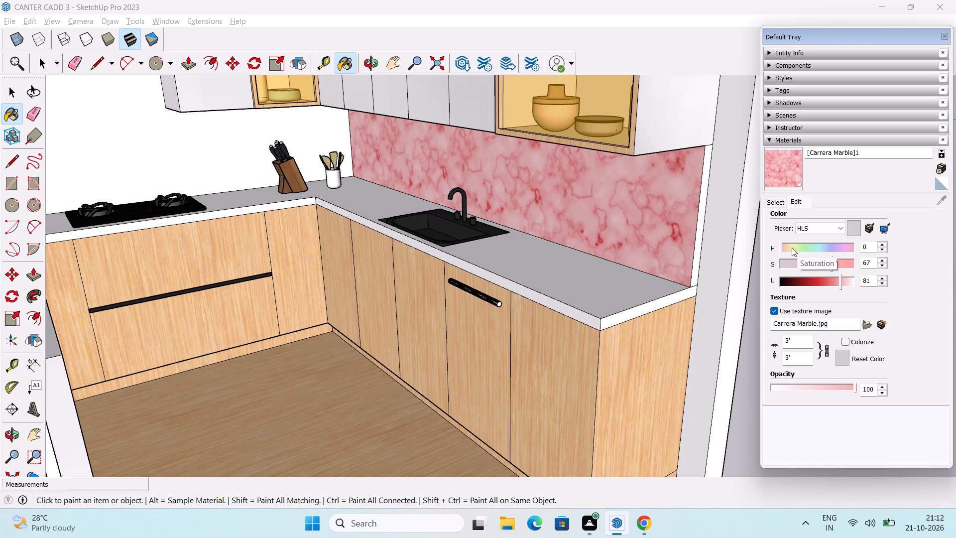
left_click(789, 248)
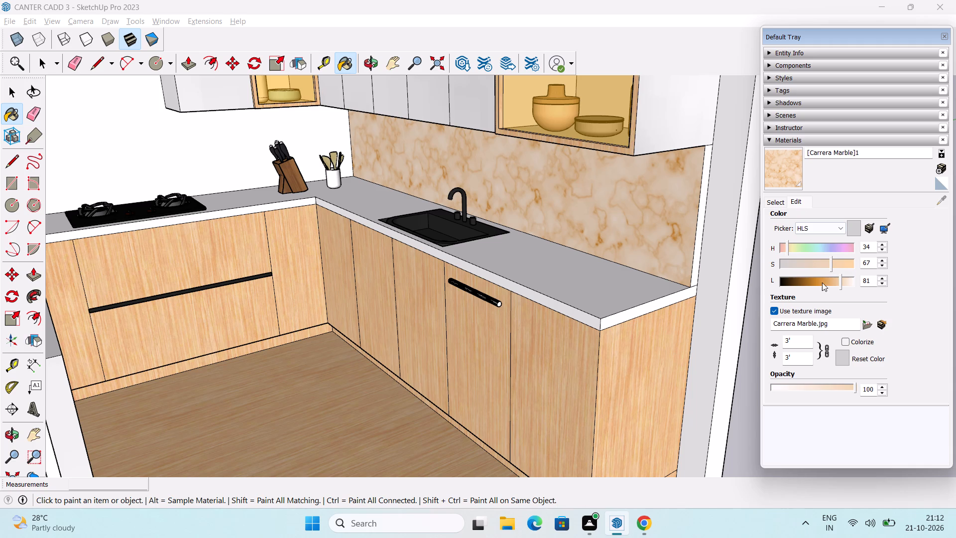
Try to set the backsplash marble's texture width to 100'.
double_click(808, 342)
type("100'")
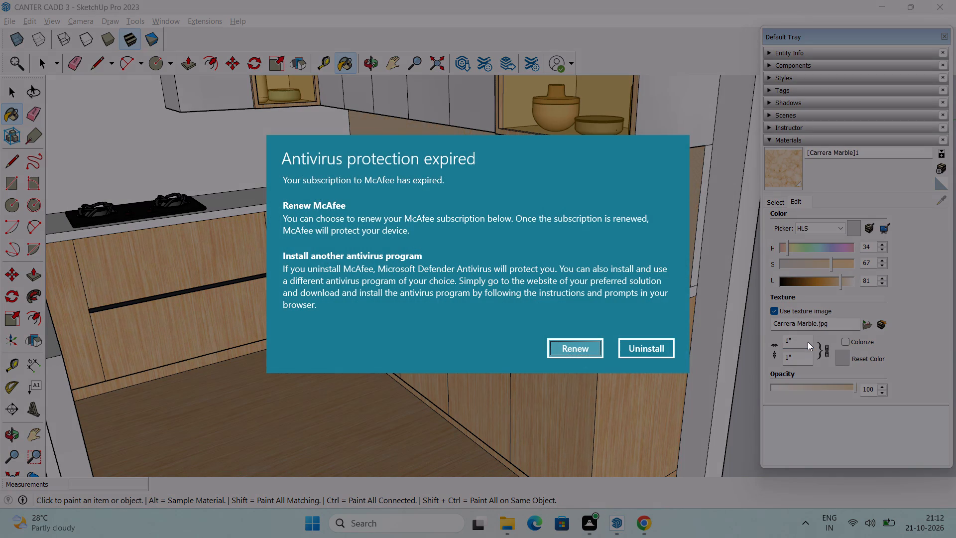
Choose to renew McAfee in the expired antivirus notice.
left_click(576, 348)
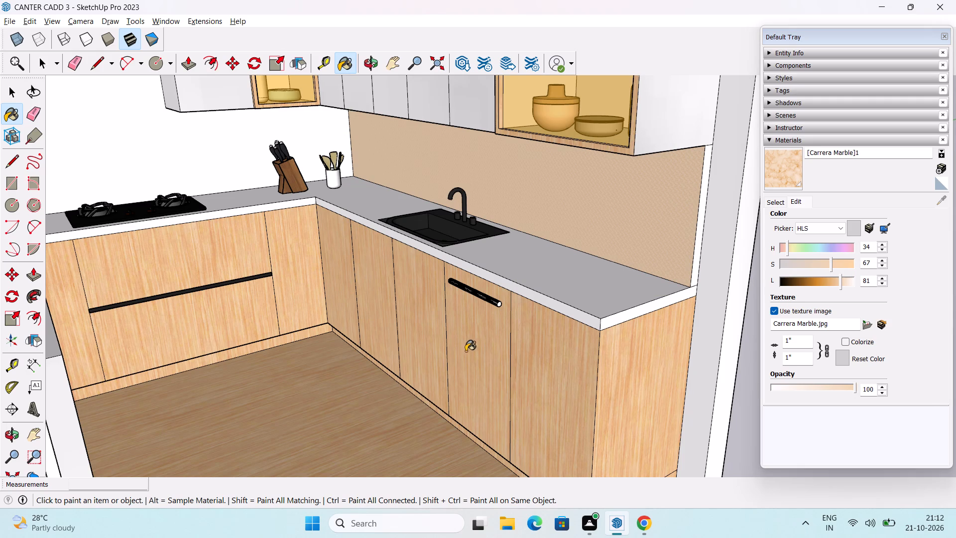
Leave the Paint Bucket tool and save the kitchen model.
key("space")
key("ctrl+s")
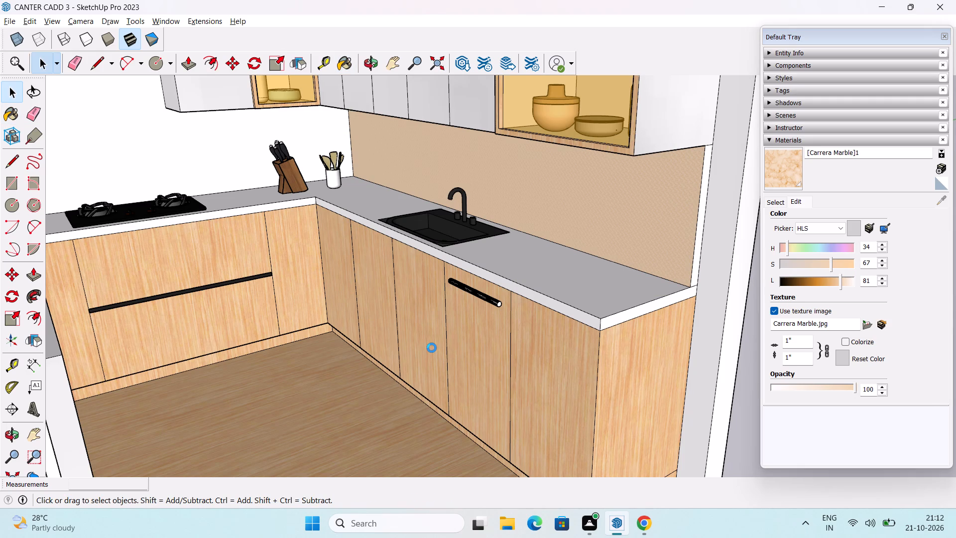
key("ctrl+s")
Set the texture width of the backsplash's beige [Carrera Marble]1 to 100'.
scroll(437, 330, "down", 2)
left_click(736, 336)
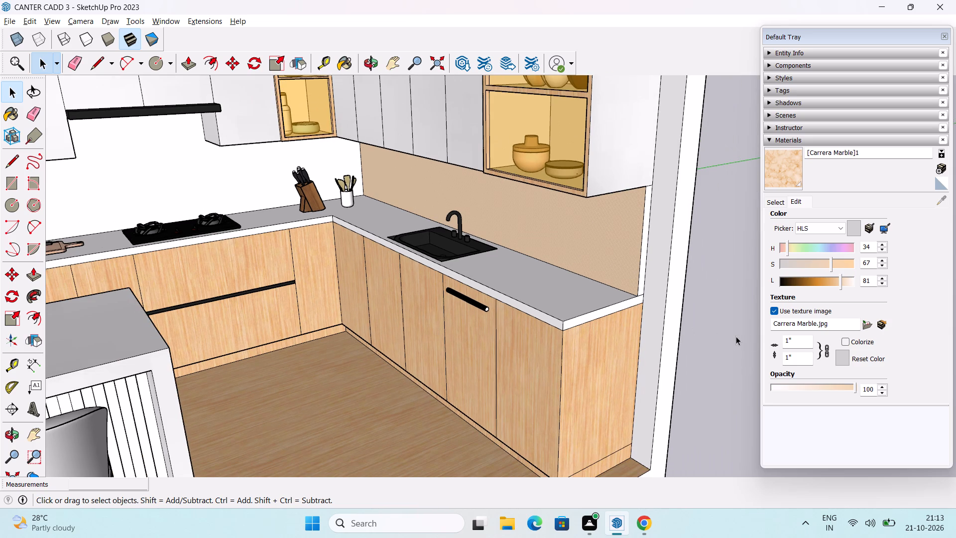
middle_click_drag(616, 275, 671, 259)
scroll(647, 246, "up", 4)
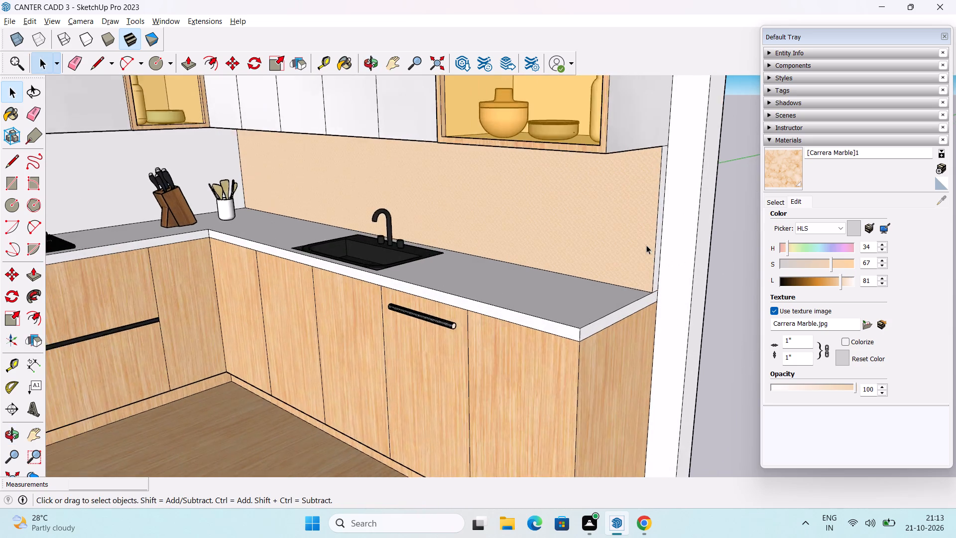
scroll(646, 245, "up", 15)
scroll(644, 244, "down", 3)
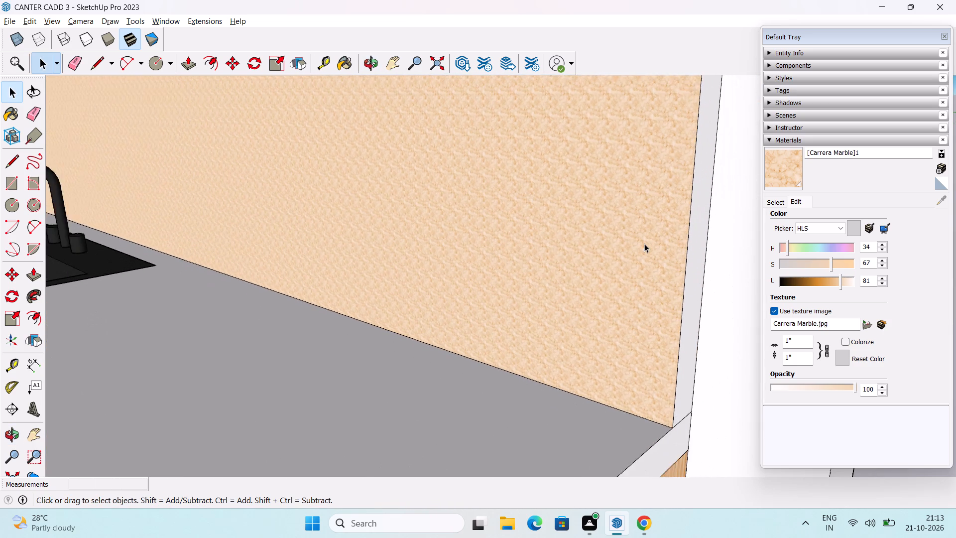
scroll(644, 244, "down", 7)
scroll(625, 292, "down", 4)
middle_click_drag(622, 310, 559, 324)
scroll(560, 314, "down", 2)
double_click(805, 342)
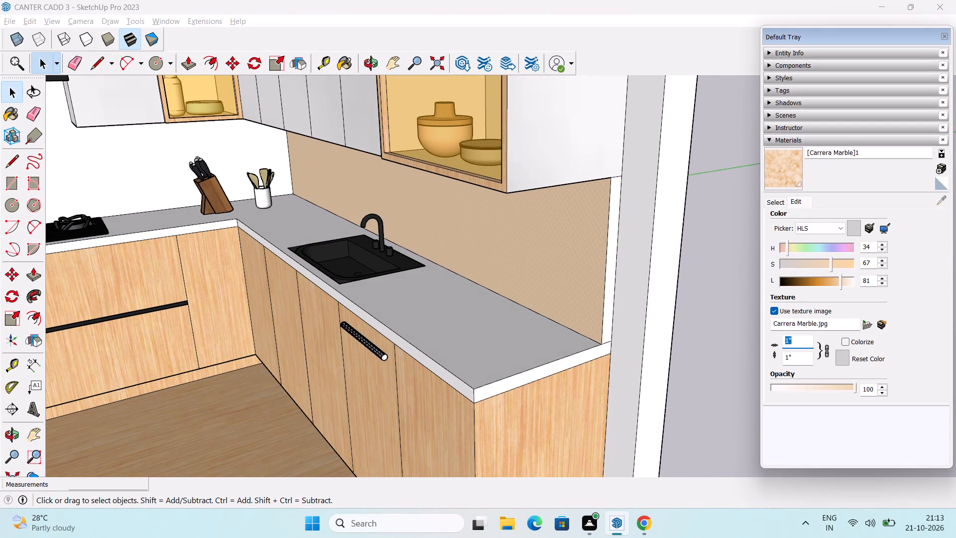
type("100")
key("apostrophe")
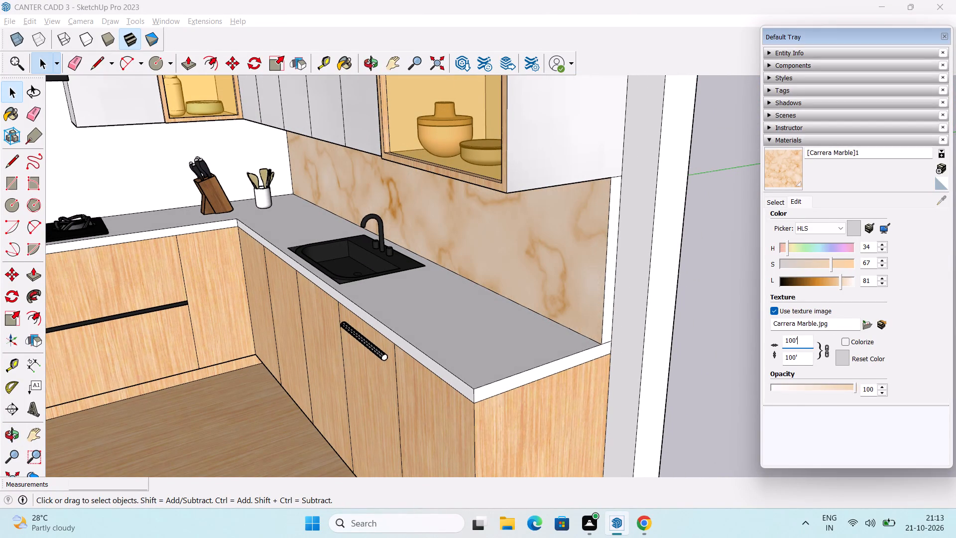
Paint the wall behind the cooktop with the beige [Carrera Marble]1 material.
scroll(581, 347, "down", 4)
middle_click_drag(583, 337, 640, 266)
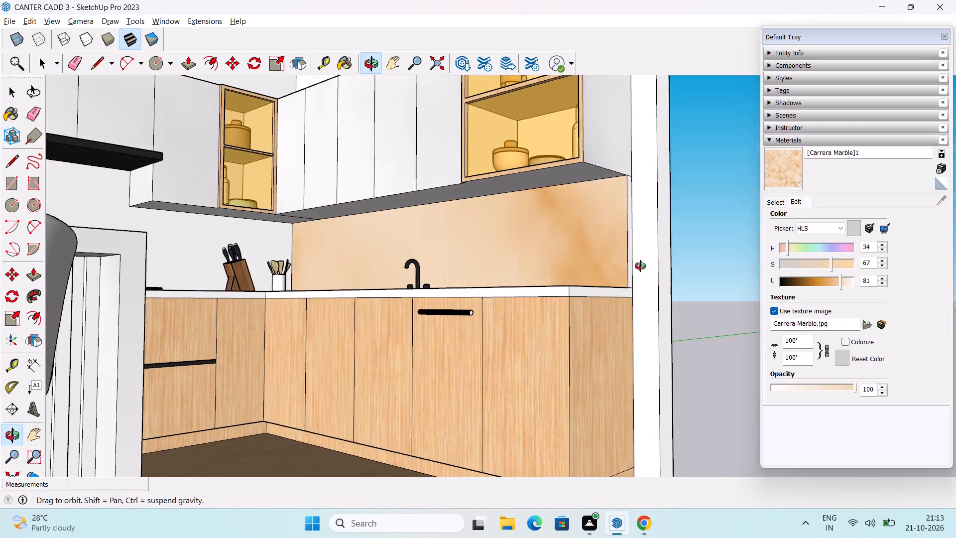
middle_click_drag(640, 266, 625, 314)
scroll(615, 311, "down", 1)
middle_click_drag(614, 299, 643, 349, "shift")
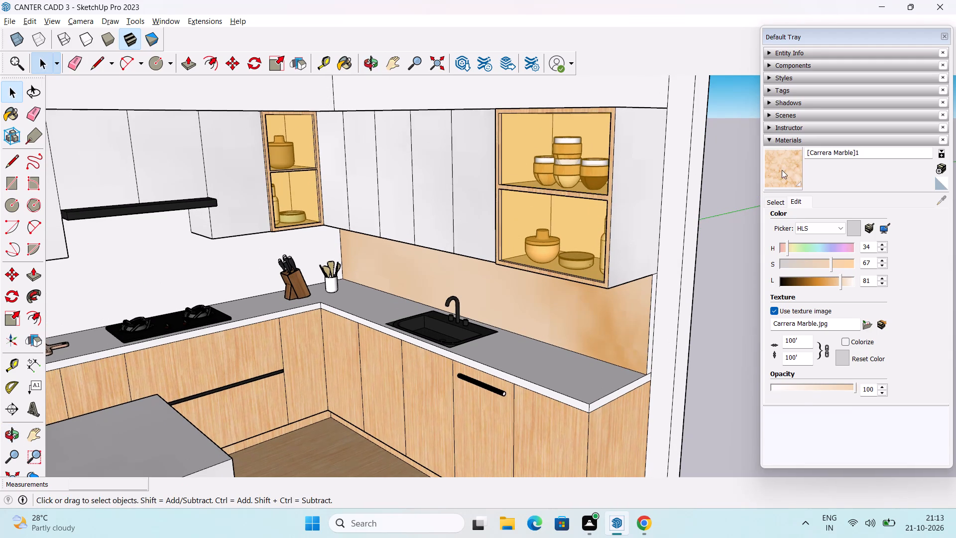
left_click(784, 168)
left_click(182, 263)
Set the beige [Carrera Marble]1 texture width to 150' and its opacity to 94.
scroll(182, 263, "down", 2)
middle_click_drag(239, 299, 399, 264, "shift")
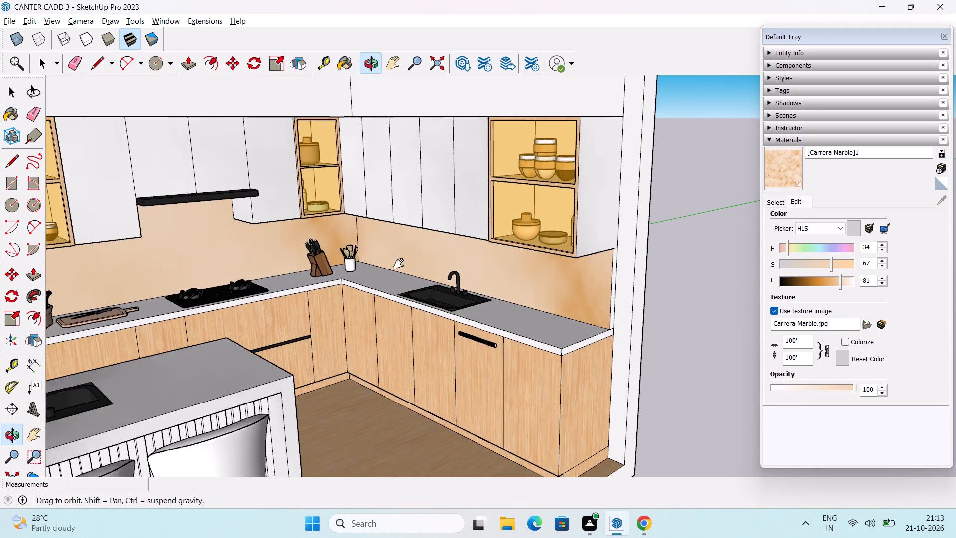
middle_click_drag(399, 264, 433, 272, "shift")
scroll(433, 272, "down", 2)
middle_click_drag(462, 298, 291, 298)
middle_click_drag(413, 344, 434, 303)
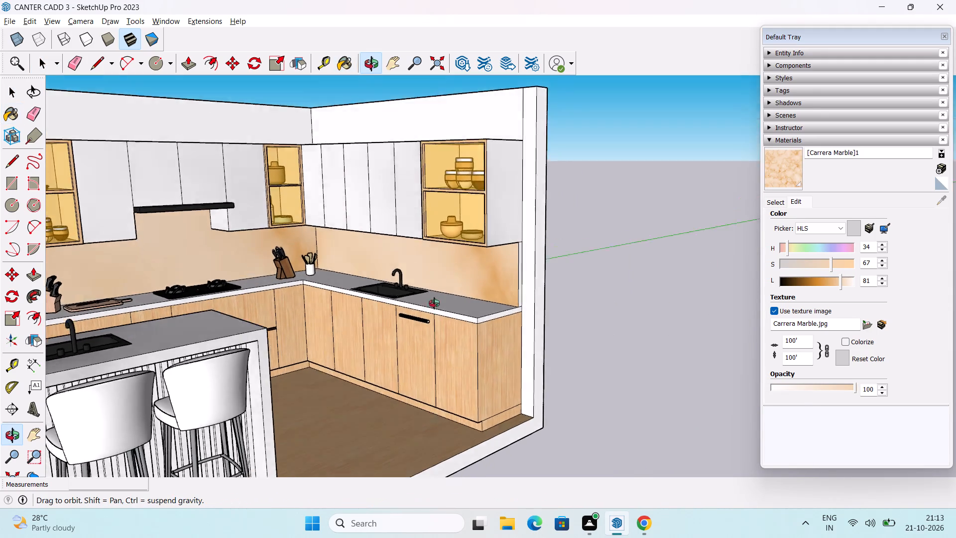
middle_click_drag(434, 303, 433, 293)
scroll(453, 320, "up", 2)
middle_click_drag(453, 319, 470, 245)
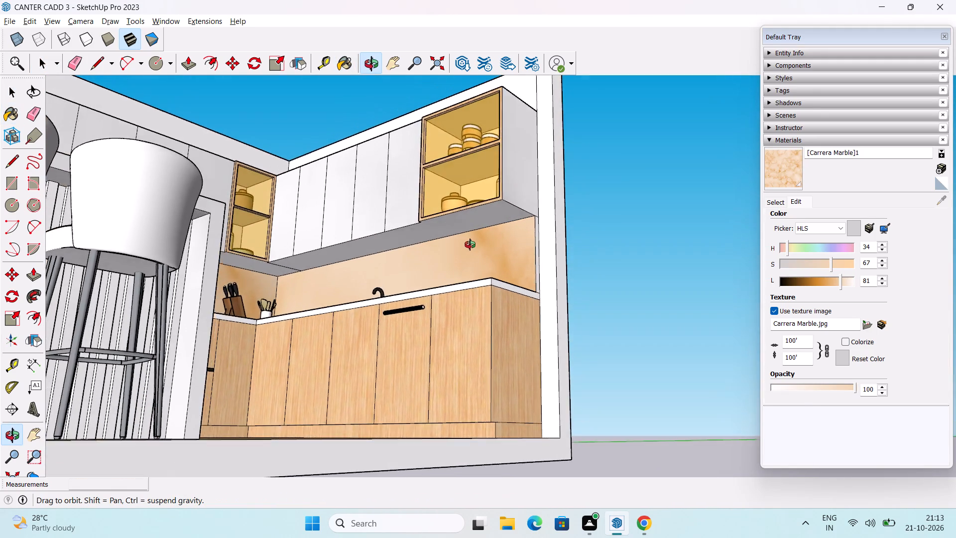
middle_click_drag(470, 245, 478, 359)
scroll(478, 349, "down", 2)
middle_click_drag(478, 338, 477, 385)
middle_click_drag(471, 347, 529, 314)
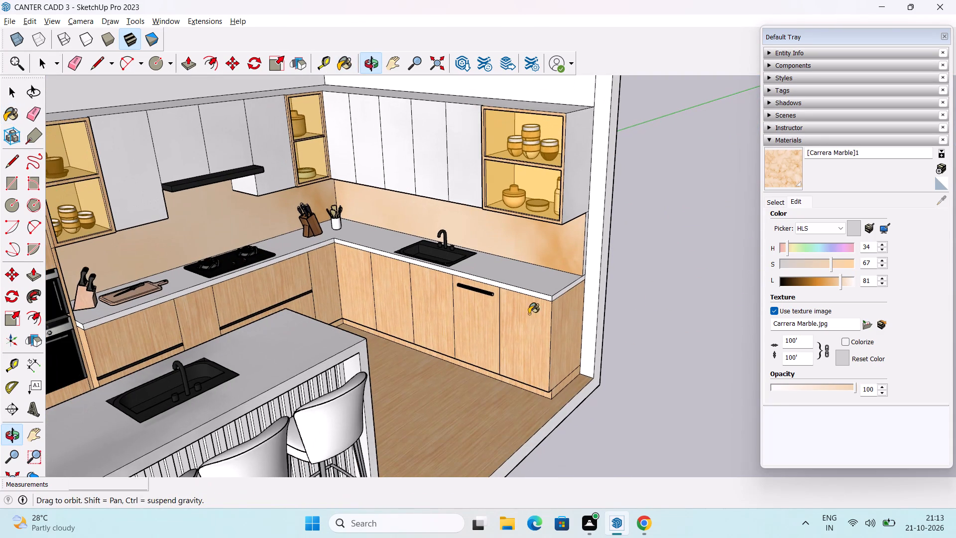
middle_click_drag(529, 314, 529, 313)
double_click(809, 340)
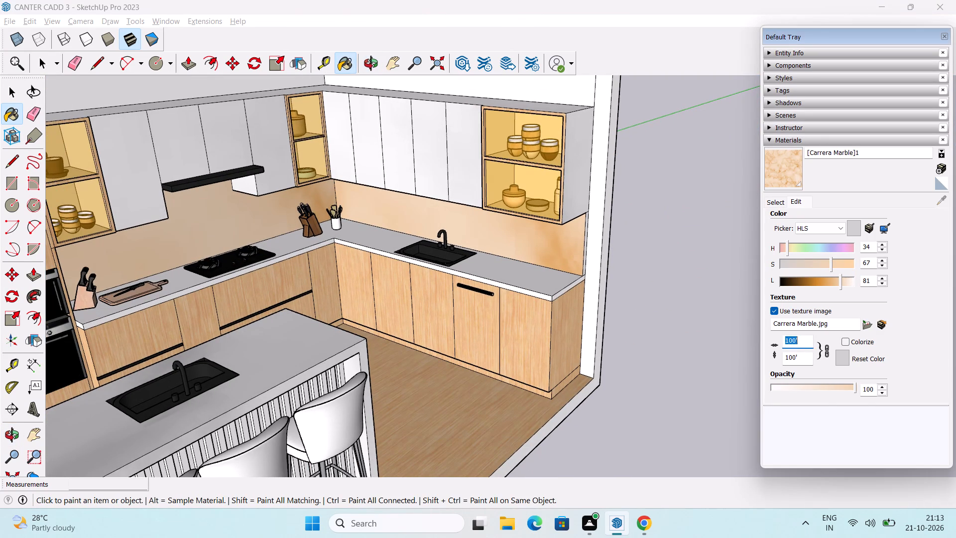
type("150")
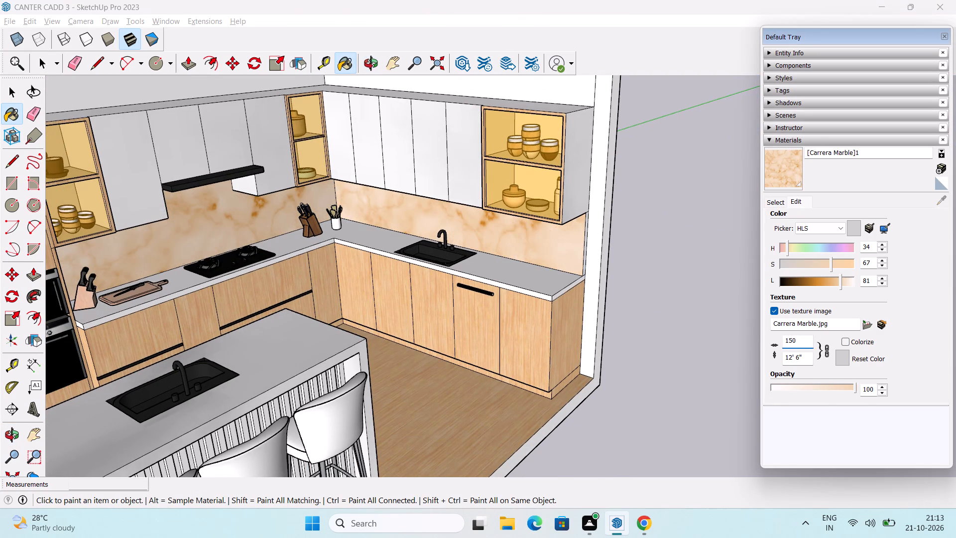
key("apostrophe")
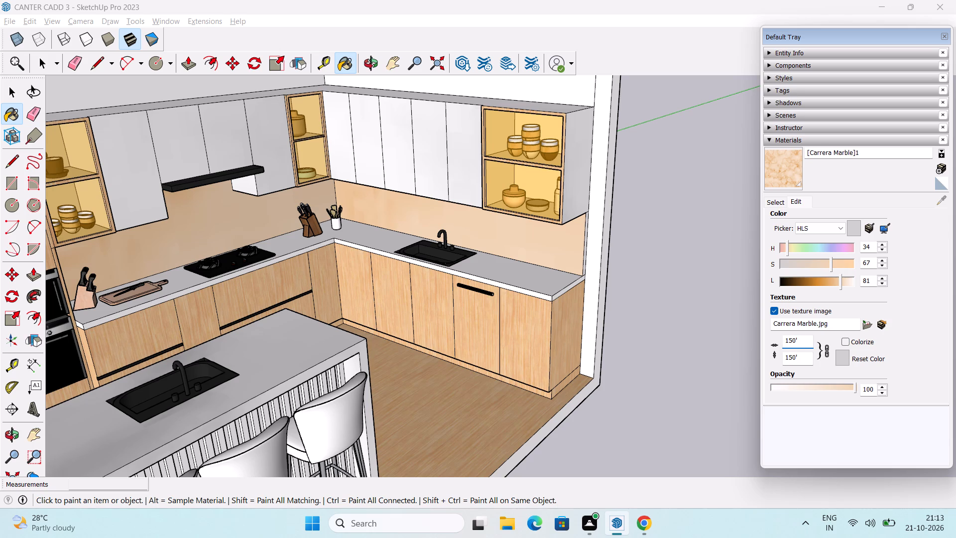
middle_click_drag(802, 351, 737, 363)
scroll(770, 392, "up", 3)
Paint the L-shaped countertop's top and the exposed edges of its sink run with beige [Carrera Marble]1.
scroll(566, 277, "up", 2)
middle_click_drag(560, 282, 570, 357)
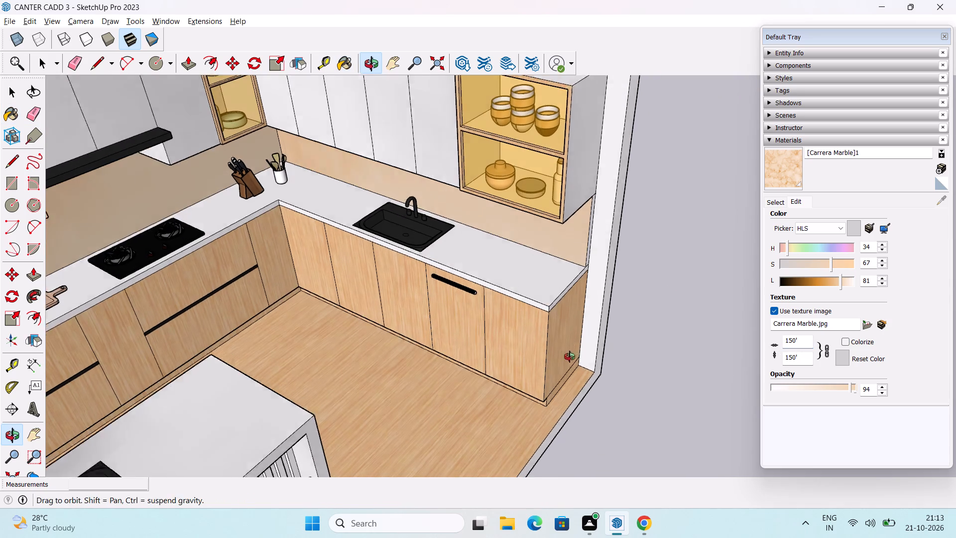
middle_click_drag(570, 357, 570, 357)
left_click(521, 278)
scroll(499, 289, "up", 2)
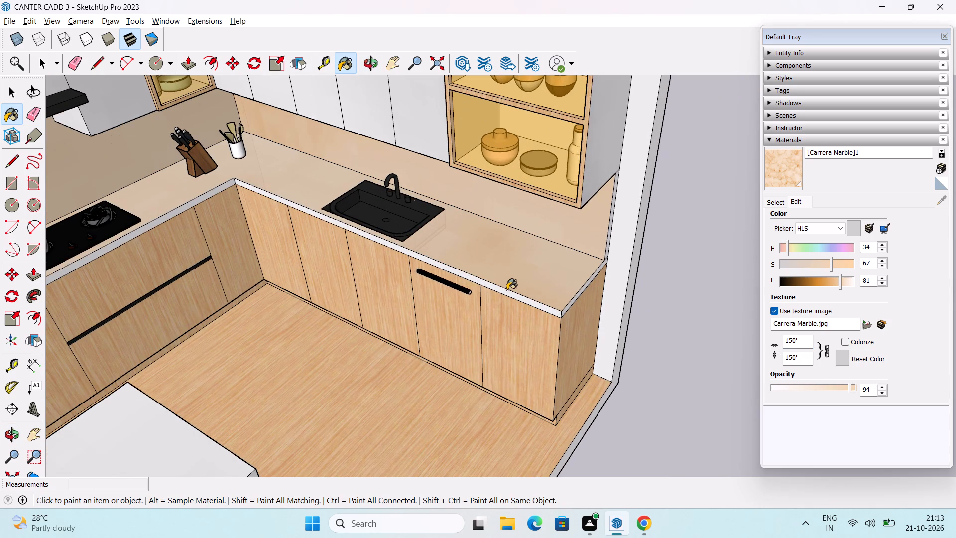
left_click(507, 290)
left_click(512, 295)
middle_click_drag(564, 319, 502, 288)
scroll(560, 299, "up", 3)
left_click(564, 292)
scroll(578, 278, "down", 3)
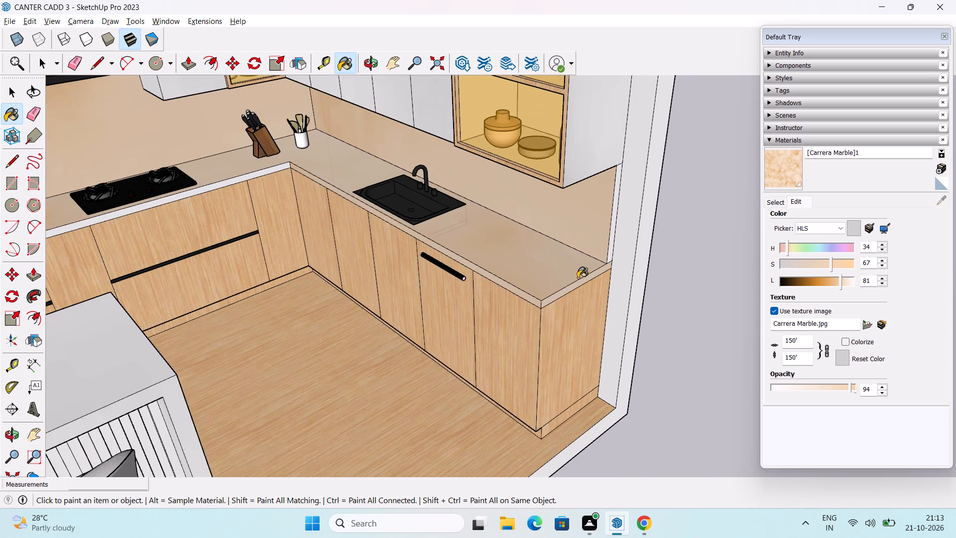
middle_click_drag(578, 276, 576, 363)
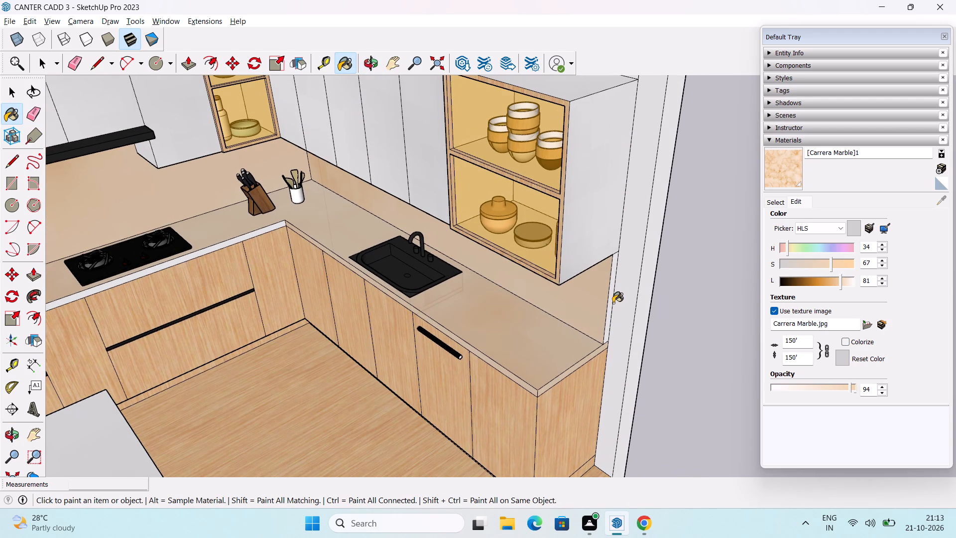
left_click(610, 307)
Paint the cooktop run's front countertop edge and its end beside the ovens with beige [Carrera Marble]1.
scroll(610, 307, "down", 4)
middle_click_drag(453, 342, 572, 344)
scroll(420, 314, "up", 2)
left_click(332, 303)
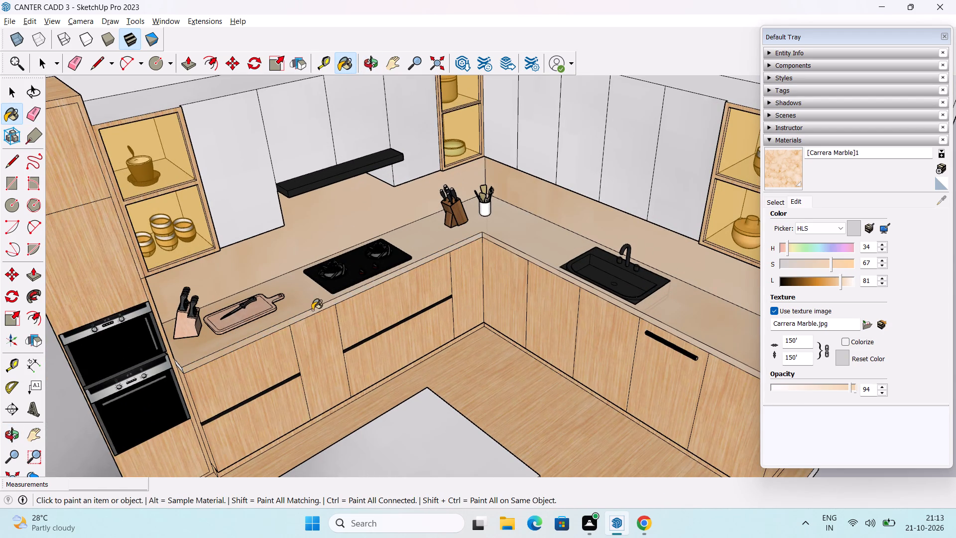
middle_click_drag(312, 310, 452, 294)
middle_click_drag(351, 362, 413, 338)
scroll(325, 350, "up", 3)
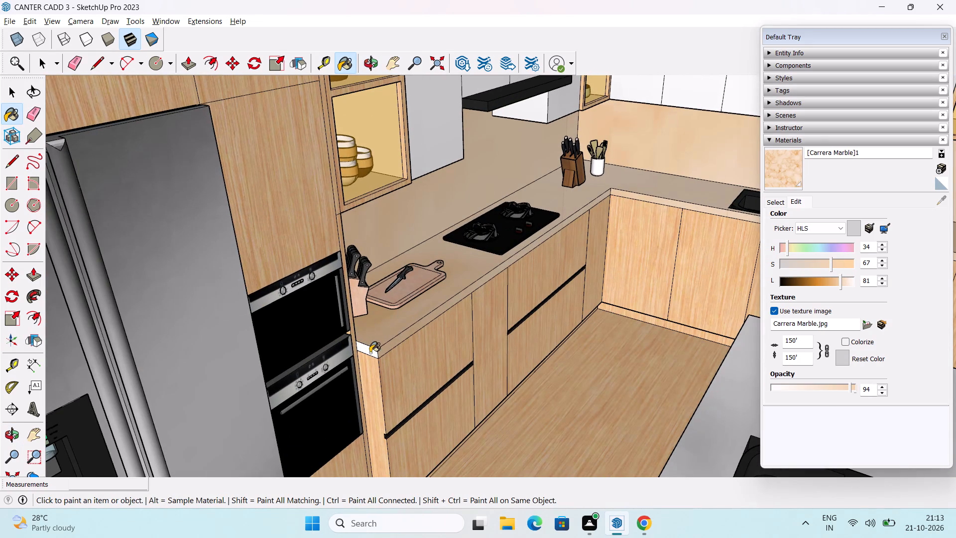
left_click(369, 348)
scroll(368, 337, "down", 11)
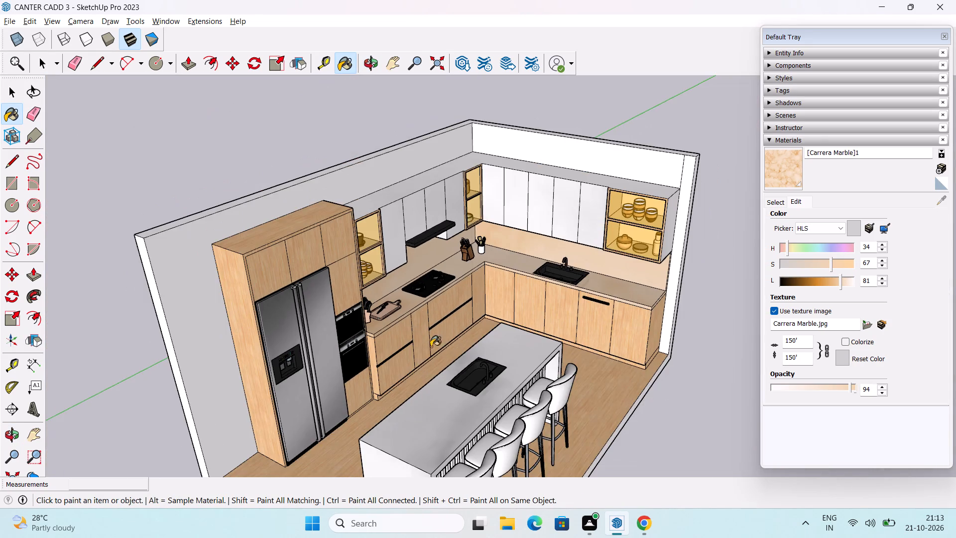
Paint the first six slats of the island's stool-side panel, starting at the fridge end, with beige [Carrera Marble]1.
middle_click_drag(470, 355, 416, 367)
middle_click_drag(490, 386, 445, 348)
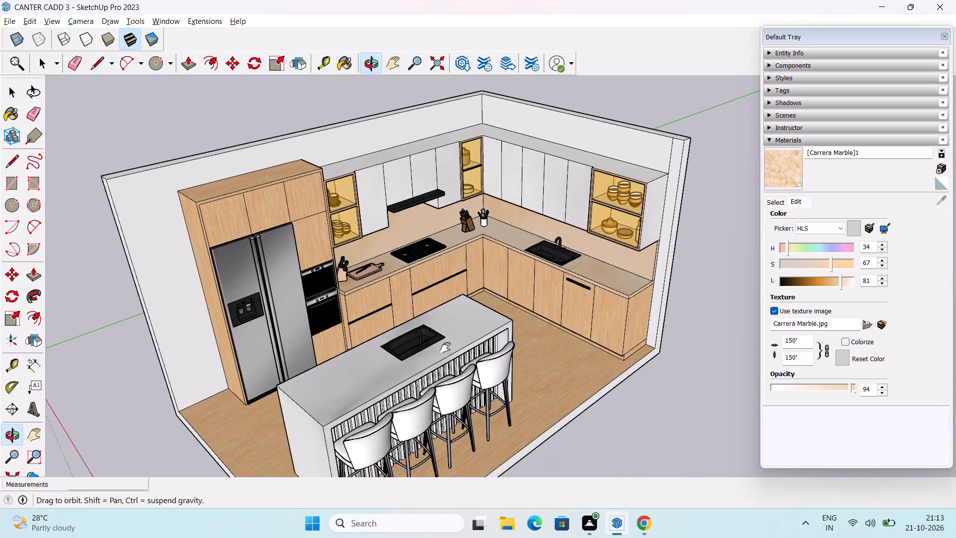
middle_click_drag(445, 348, 441, 347)
middle_click_drag(437, 368, 444, 382)
scroll(330, 422, "up", 7)
middle_click_drag(364, 451, 361, 408)
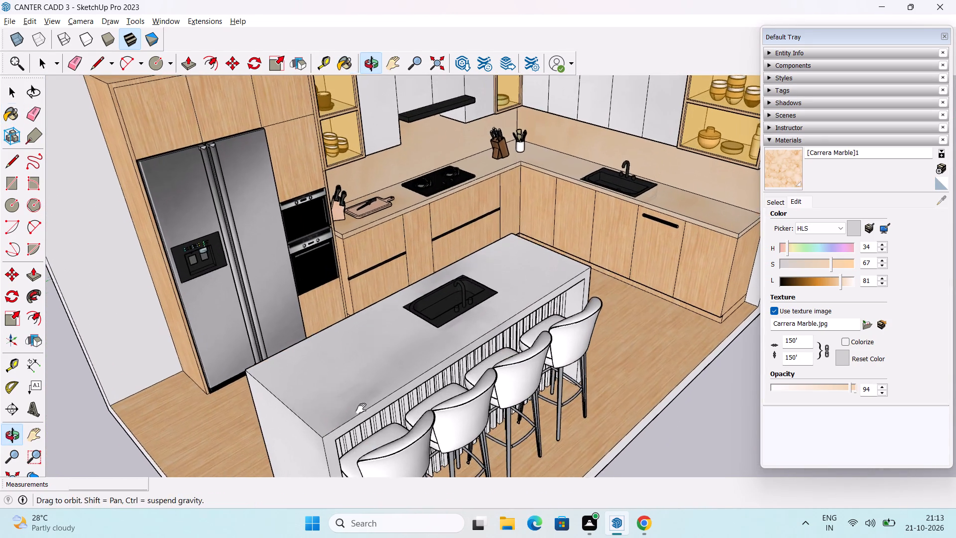
middle_click_drag(361, 408, 341, 365)
scroll(337, 397, "up", 19)
scroll(327, 356, "down", 1)
scroll(327, 356, "up", 3)
middle_click_drag(343, 336, 259, 374)
left_click(234, 295)
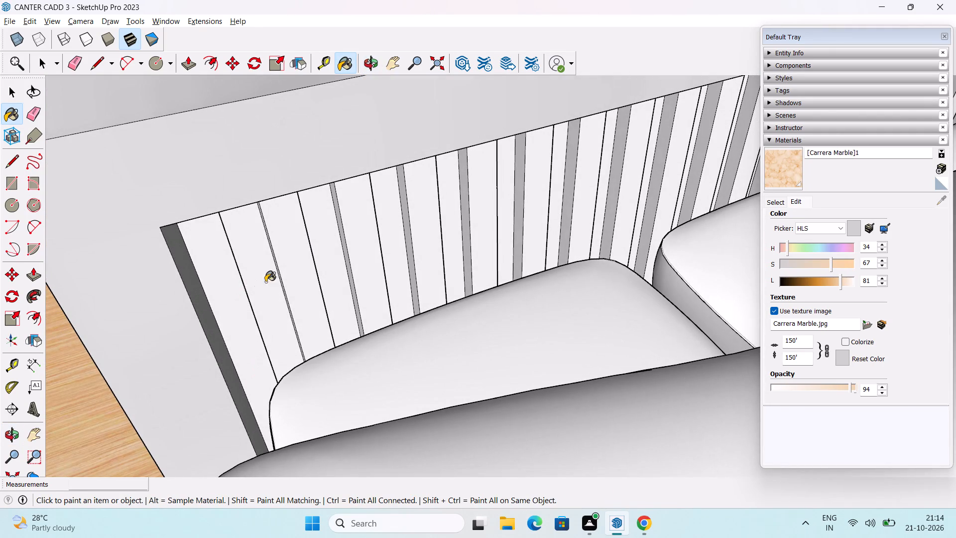
left_click(268, 279)
left_click(285, 277)
middle_click_drag(261, 286, 395, 274)
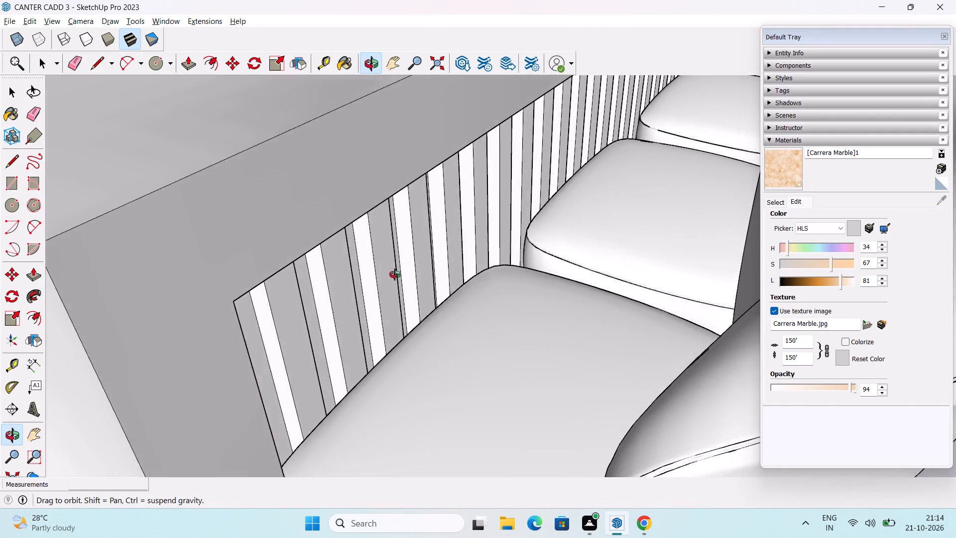
middle_click_drag(395, 274, 287, 305)
left_click(320, 274)
left_click(354, 255)
left_click(375, 247)
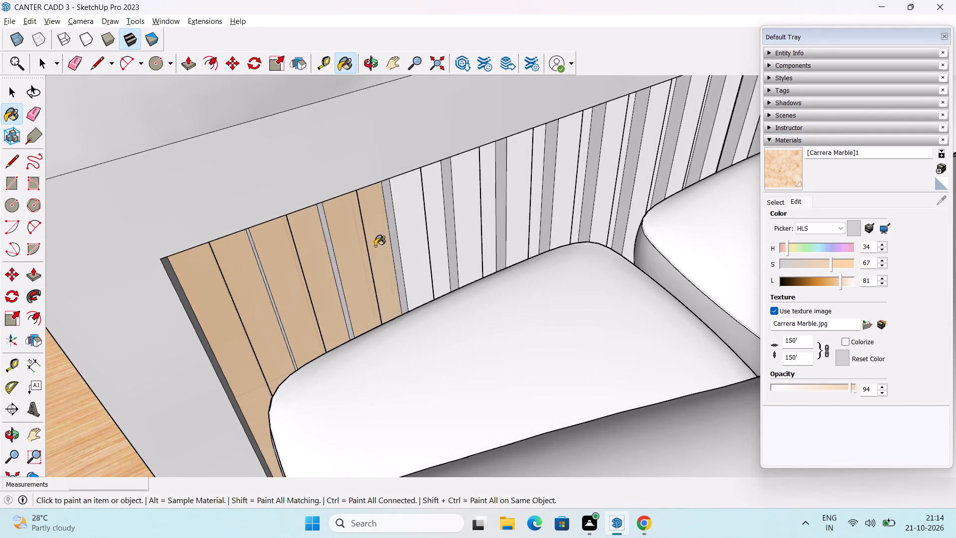
Paint the next nine slats of the island panel, behind the first bar stool, with beige [Carrera Marble]1.
scroll(375, 246, "down", 10)
middle_click_drag(396, 243, 292, 273, "shift")
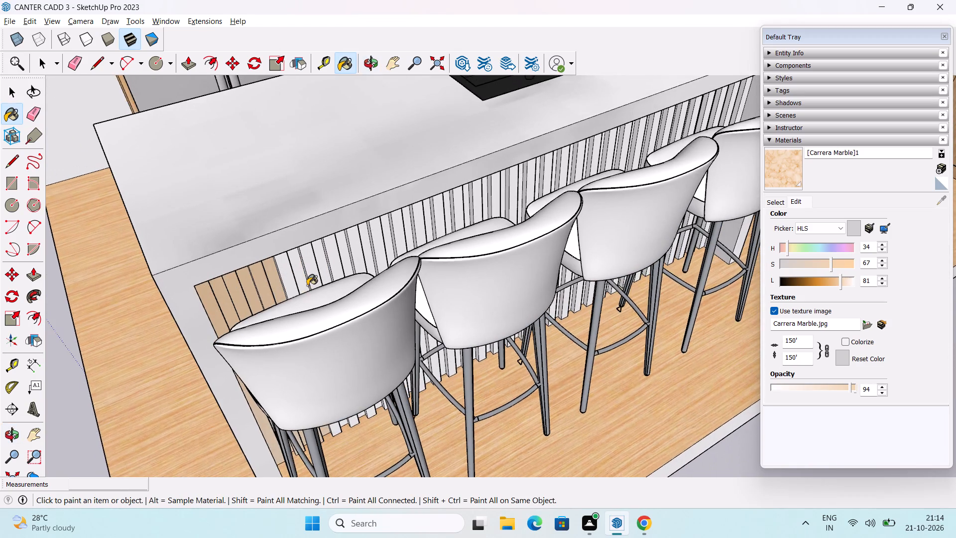
scroll(307, 285, "up", 2)
left_click(282, 277)
scroll(282, 278, "up", 4)
left_click(300, 262)
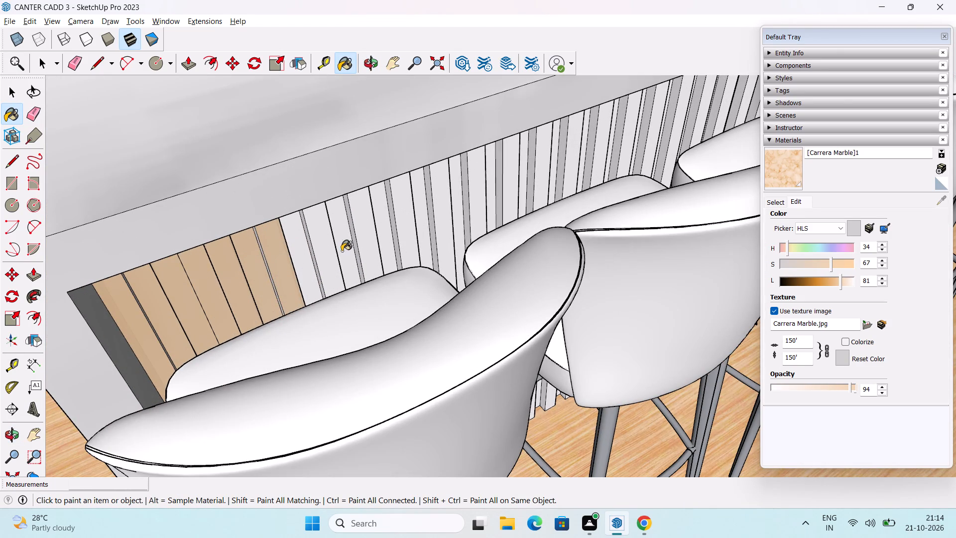
left_click(325, 250)
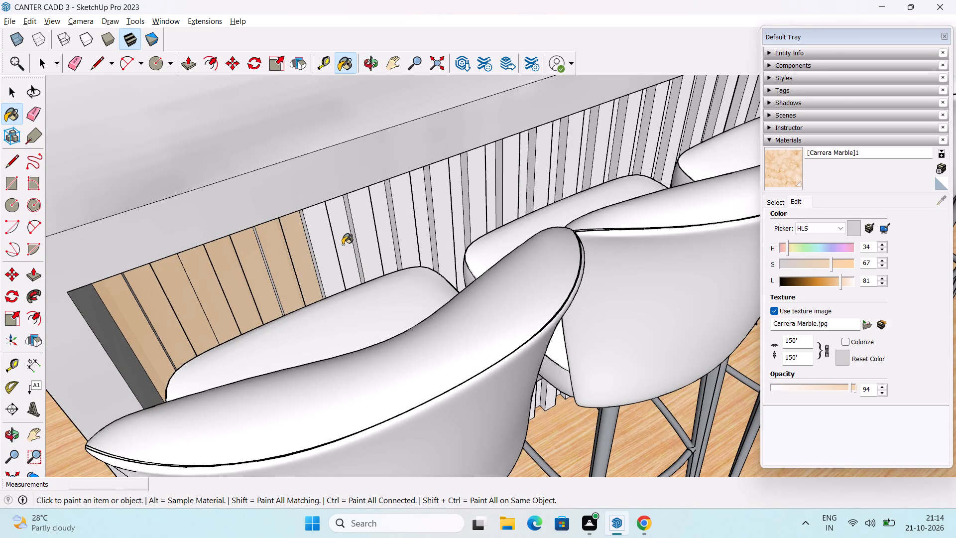
left_click(345, 241)
left_click(371, 234)
left_click(388, 228)
left_click(403, 229)
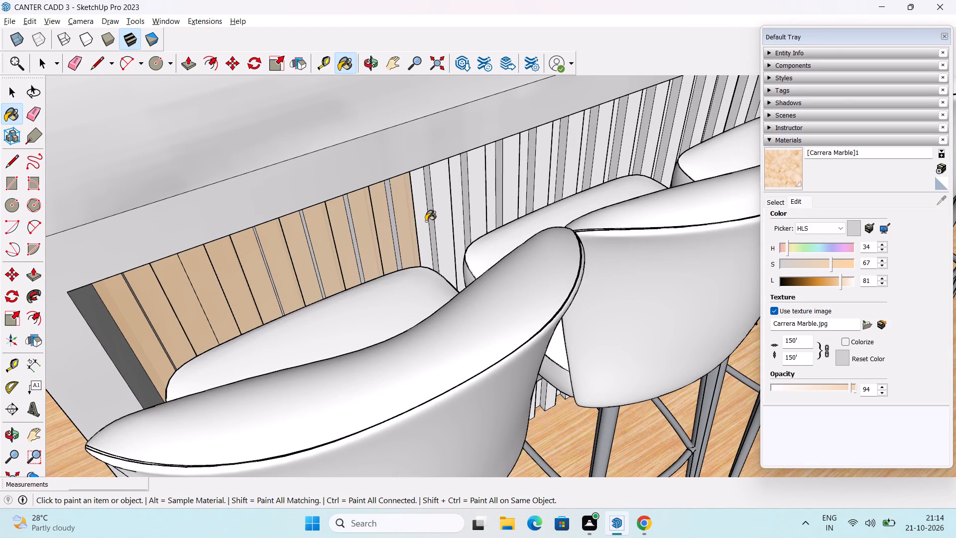
left_click(426, 220)
left_click(436, 211)
Continue painting the island panel's slats with beige [Carrera Marble]1, covering the next ones behind the second bar stool.
middle_click_drag(470, 208, 384, 243)
left_click(373, 233)
left_click(390, 226)
left_click(412, 220)
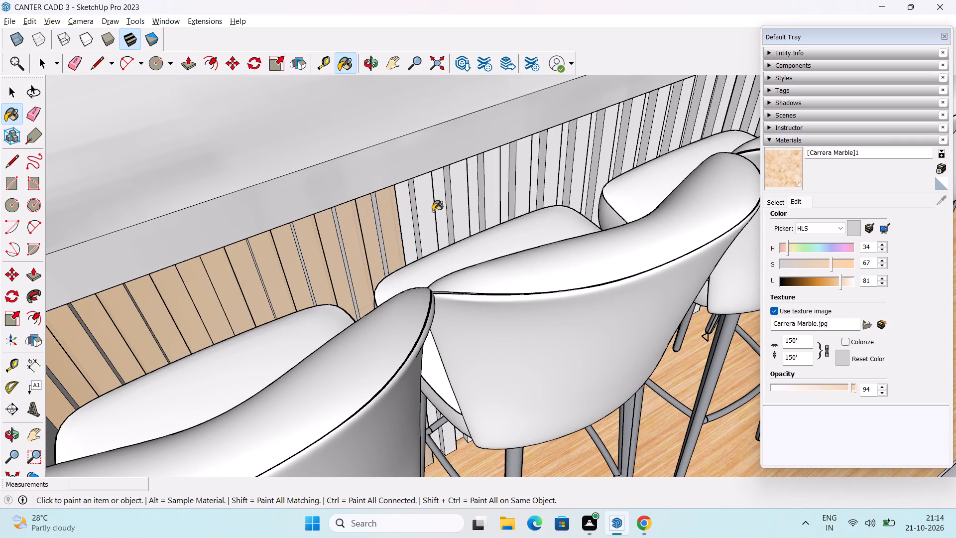
left_click(433, 211)
left_click(409, 214)
middle_click_drag(422, 215, 391, 240, "shift")
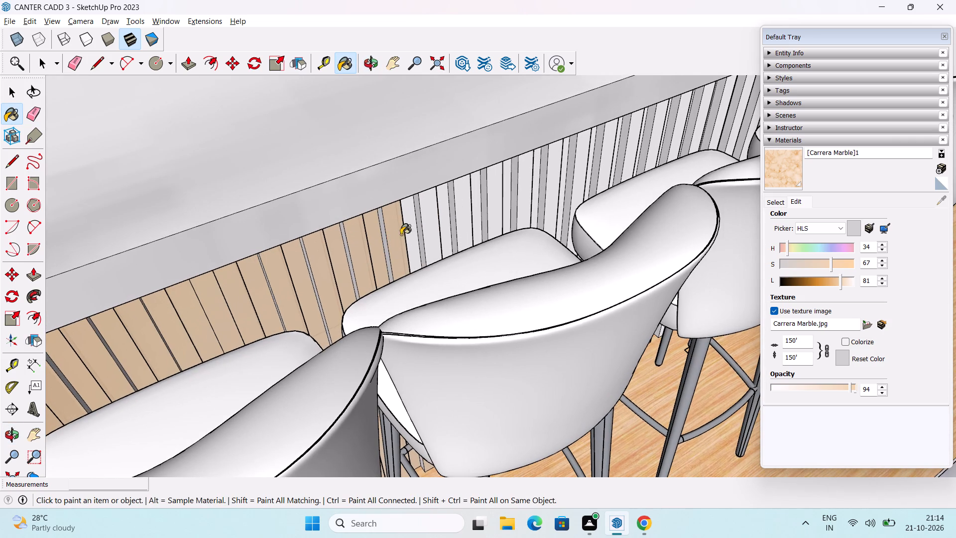
left_click(408, 226)
left_click(429, 226)
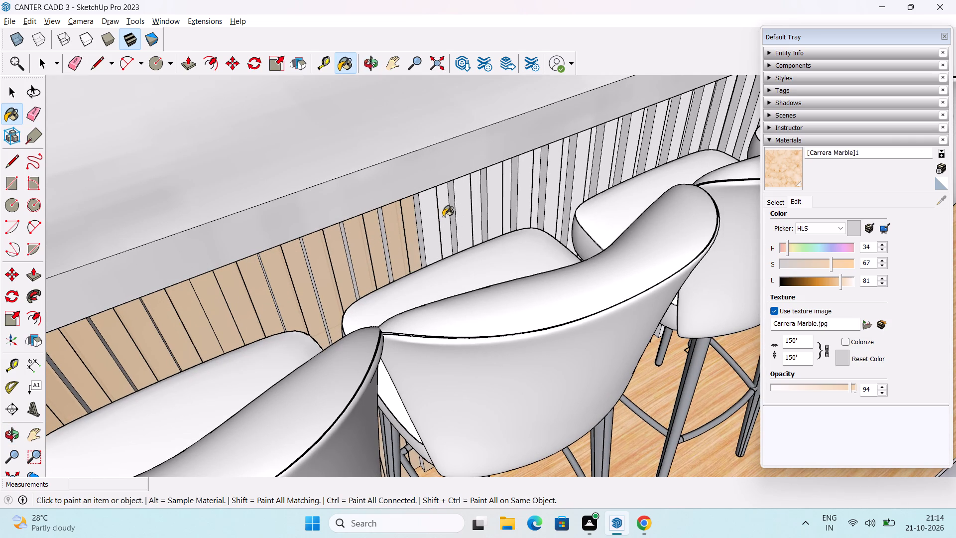
left_click(443, 217)
left_click(461, 217)
Paint the first recessed strips between the island panel's beige slats, starting at the fridge end, with [Carrera Marble]1.
scroll(461, 216, "down", 3)
middle_click_drag(372, 257, 411, 219)
middle_click_drag(279, 282, 315, 259)
scroll(197, 276, "up", 4)
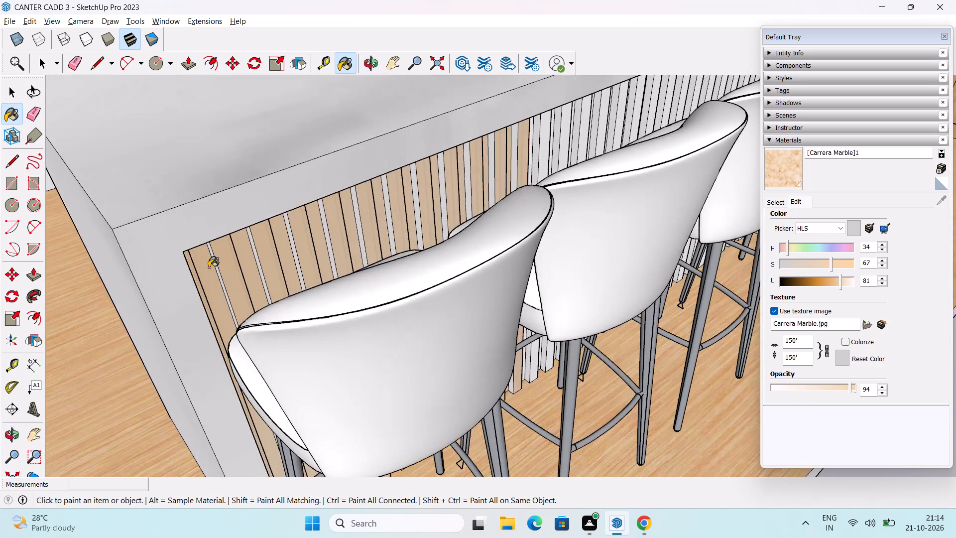
scroll(209, 268, "up", 5)
left_click(221, 263)
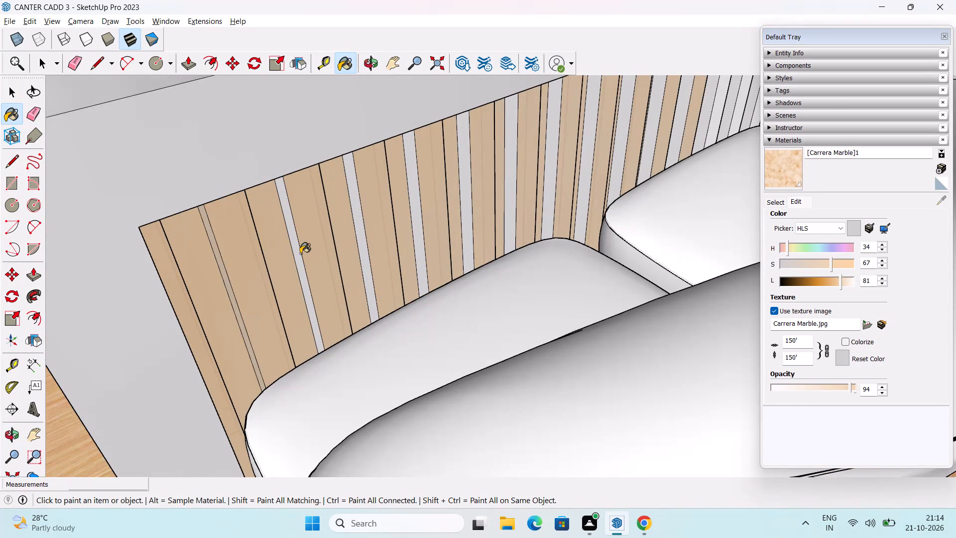
left_click(300, 254)
Paint the remaining recessed strips between the beige slats behind the first two bar stools with [Carrera Marble]1.
middle_click_drag(332, 253, 375, 258)
middle_click_drag(415, 235, 223, 263)
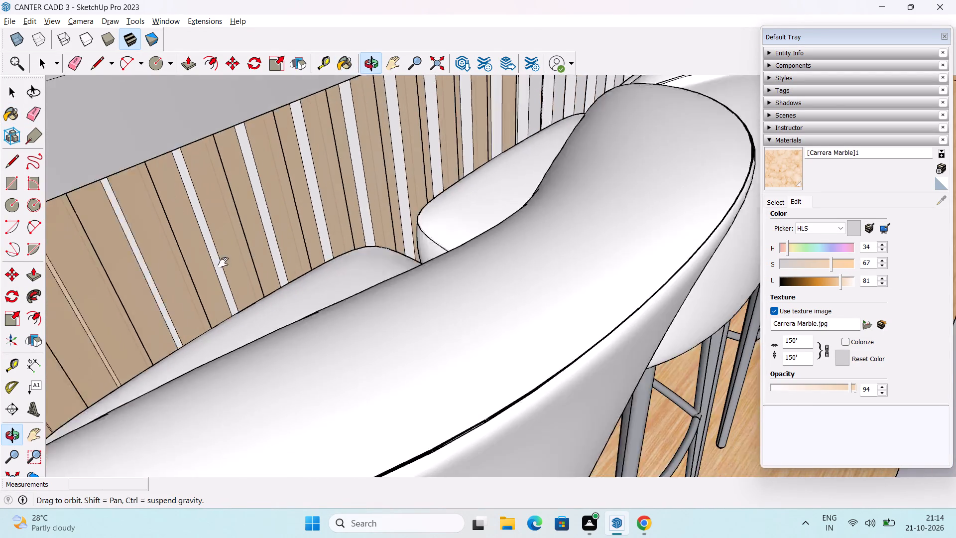
middle_click_drag(223, 263, 214, 269)
scroll(221, 257, "down", 6)
middle_click_drag(248, 231, 301, 287, "shift")
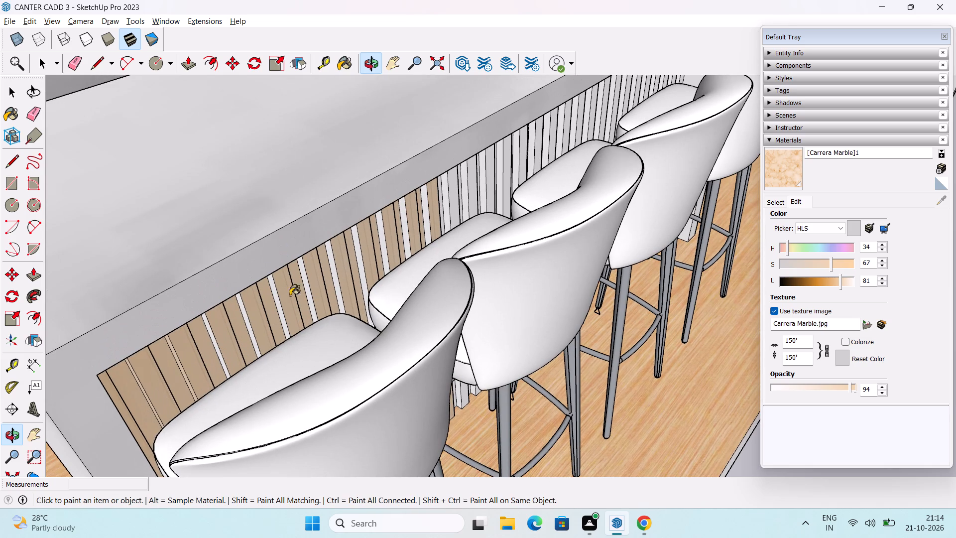
left_click(213, 338)
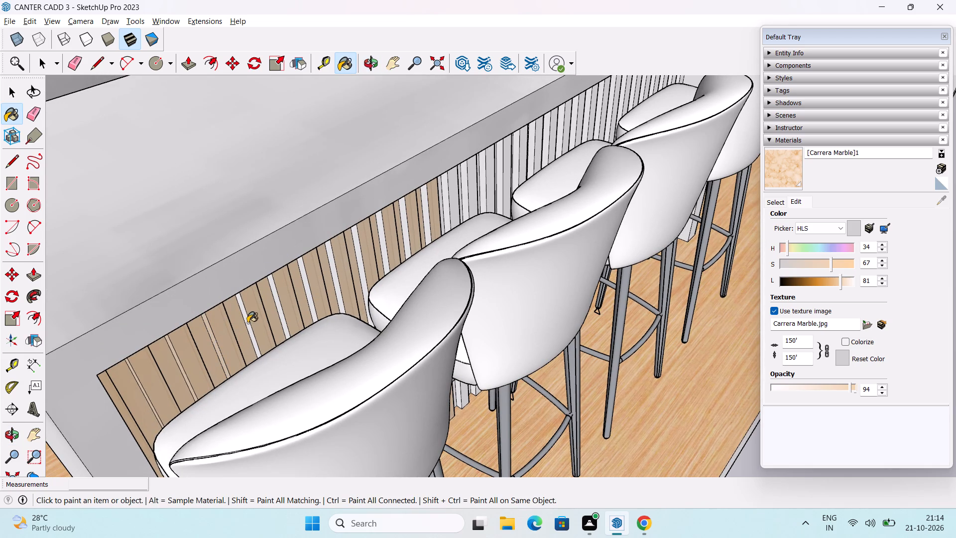
left_click(247, 323)
left_click(278, 308)
left_click(308, 296)
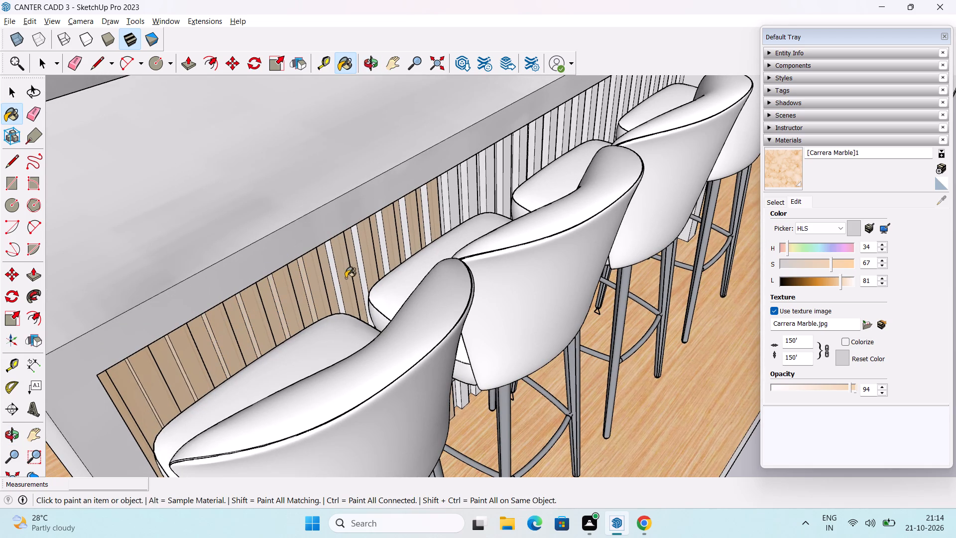
left_click(336, 281)
left_click(360, 268)
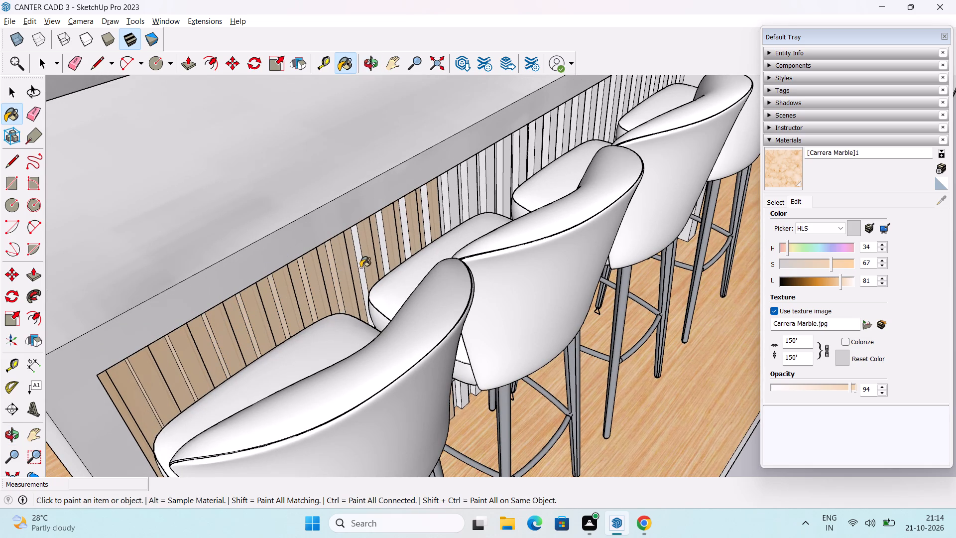
left_click(384, 256)
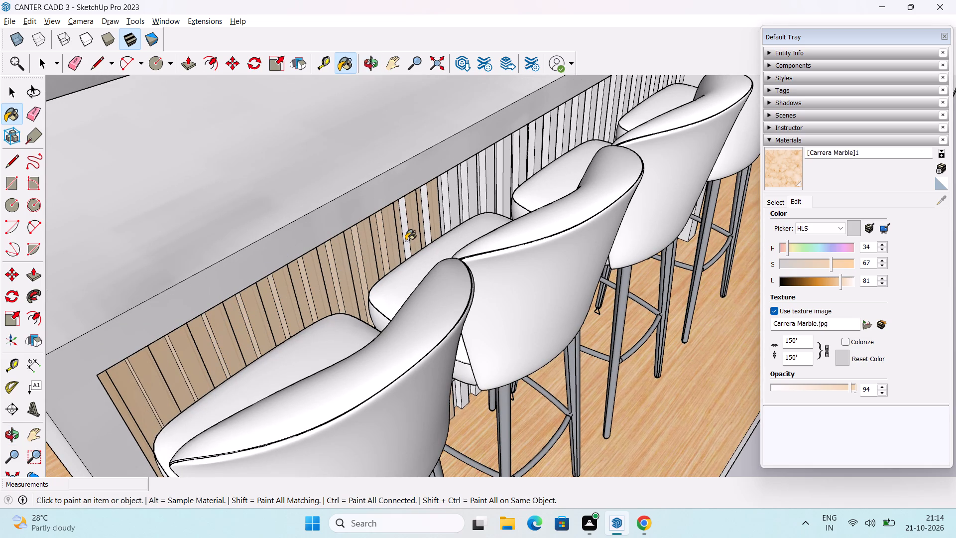
left_click(406, 240)
left_click(427, 229)
Examine the partly painted island panel and the whole kitchen's materials from several angles.
scroll(428, 232, "down", 4)
middle_click_drag(430, 253, 221, 222)
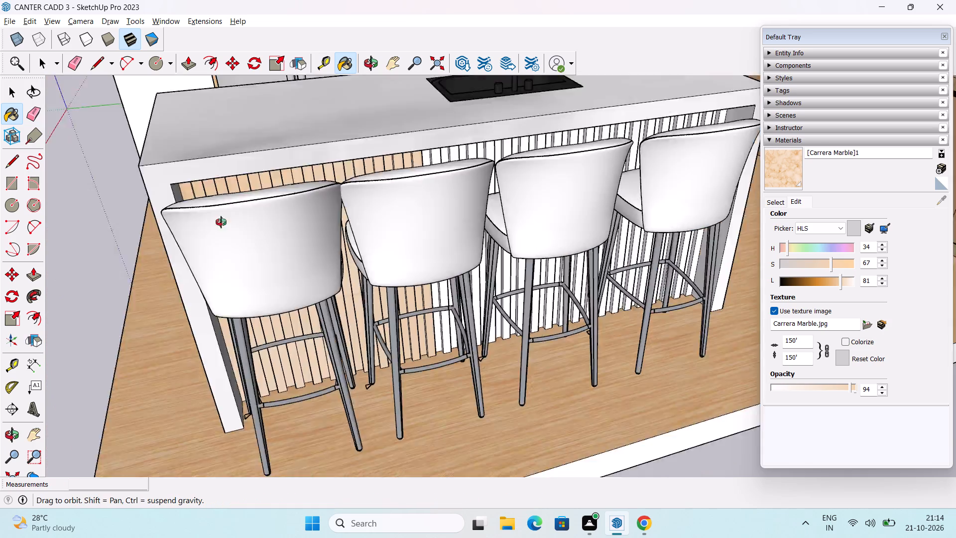
middle_click_drag(221, 222, 307, 346)
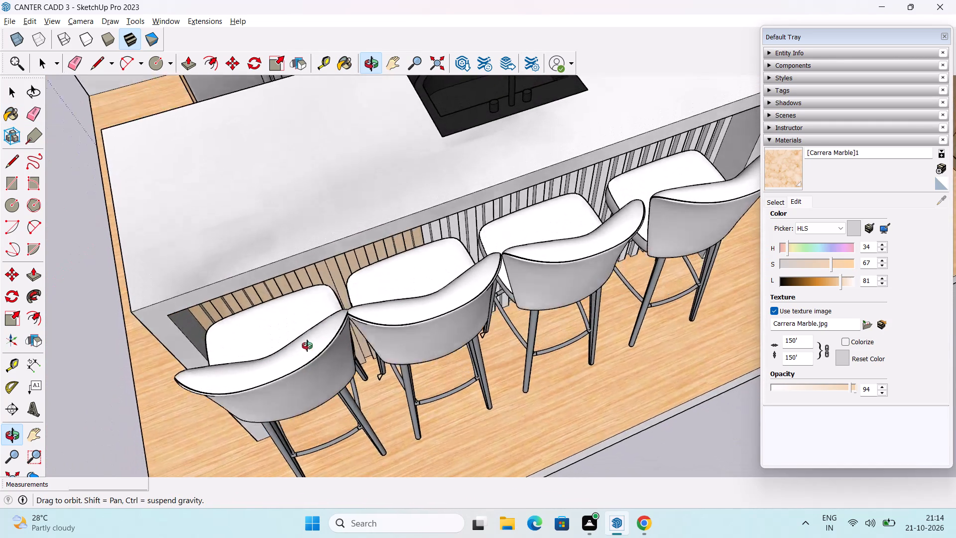
middle_click_drag(307, 346, 307, 346)
scroll(313, 329, "down", 2)
middle_click_drag(324, 338, 372, 301)
scroll(370, 296, "down", 3)
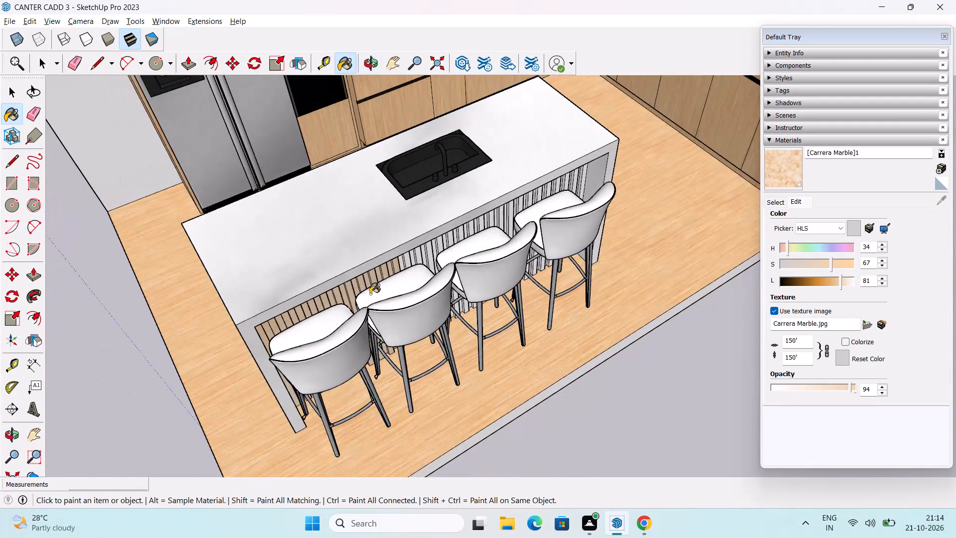
scroll(370, 294, "down", 11)
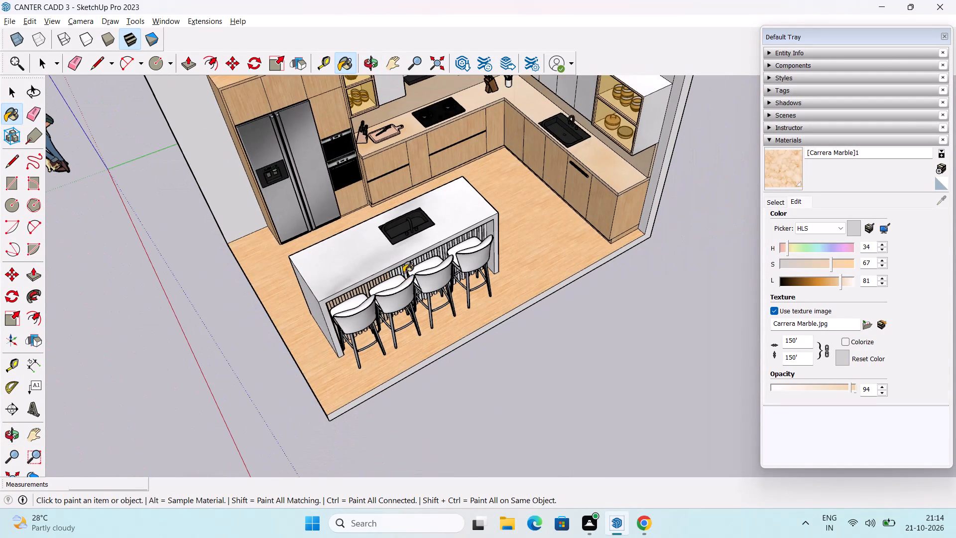
middle_click_drag(403, 272, 388, 357)
middle_click_drag(396, 342, 423, 233)
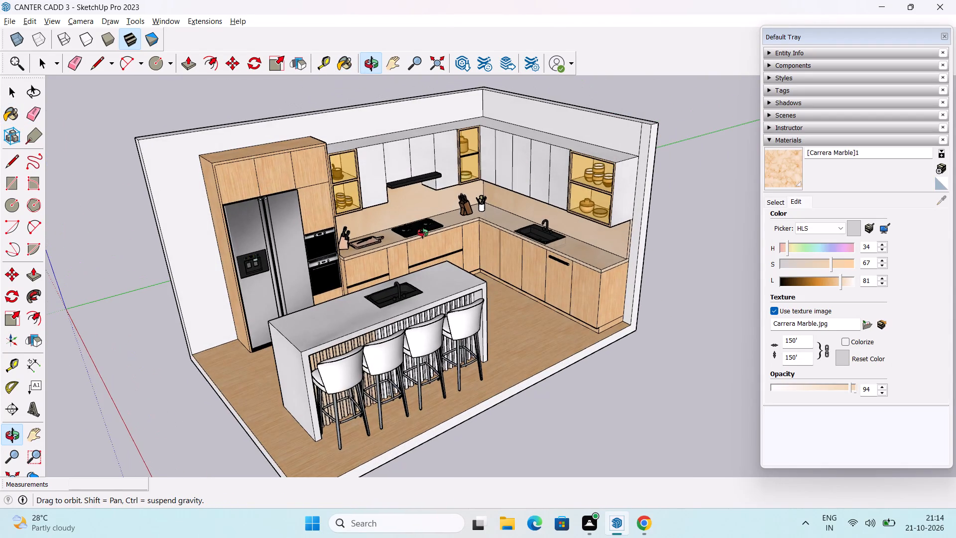
middle_click_drag(423, 233, 404, 316)
scroll(455, 340, "up", 2)
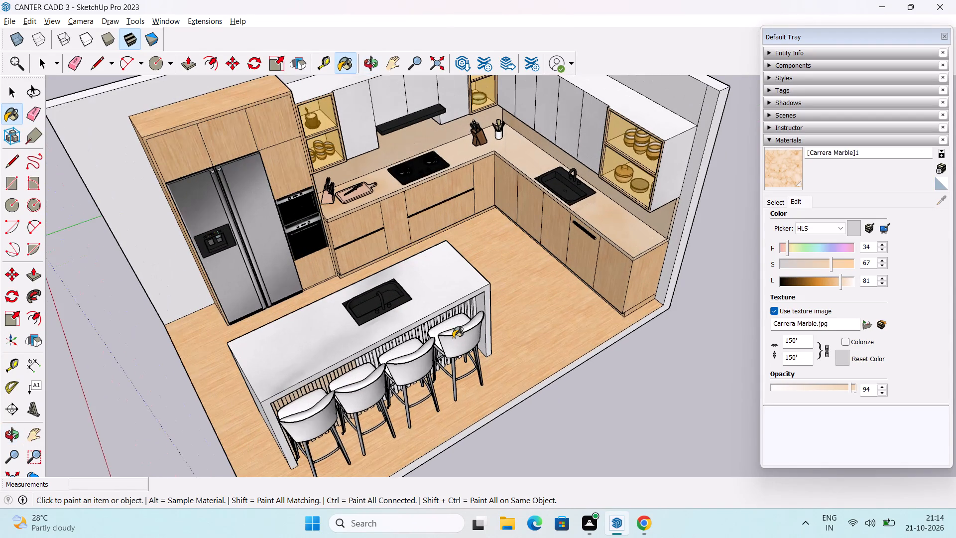
key("space")
left_click(595, 400)
scroll(493, 361, "up", 1)
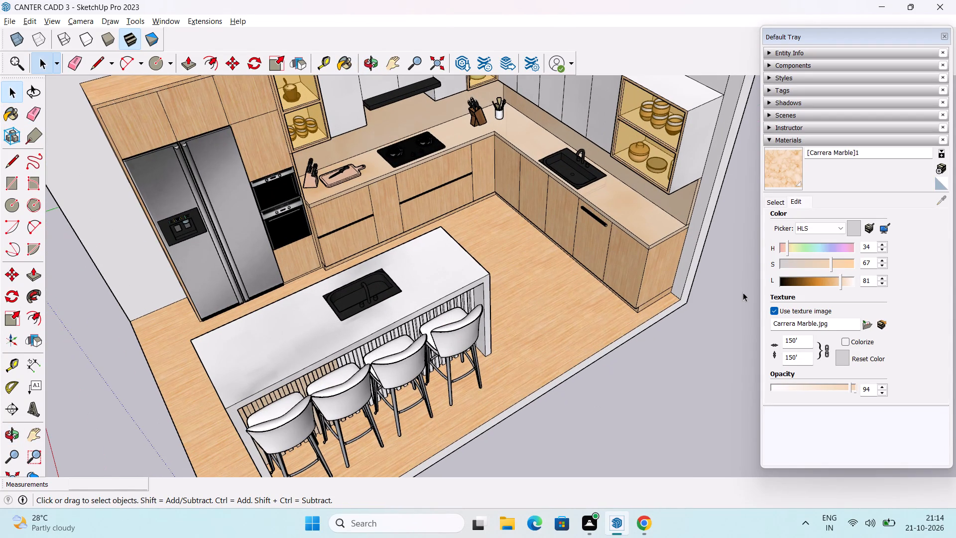
Choose Carrera Marble from the Stone materials and paint the narrow strip at the unpainted end of the island's slat panel.
left_click(776, 202)
left_click(809, 242)
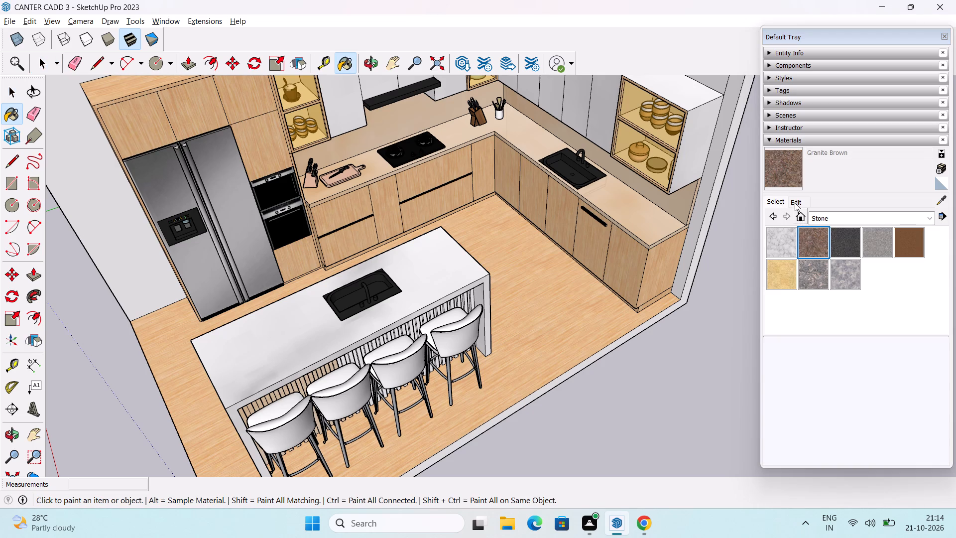
left_click(782, 242)
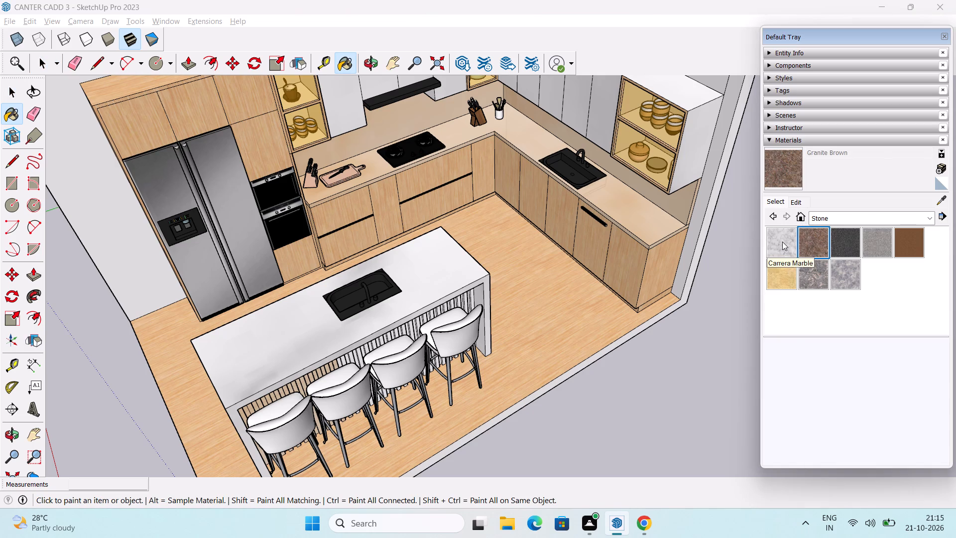
left_click(792, 200)
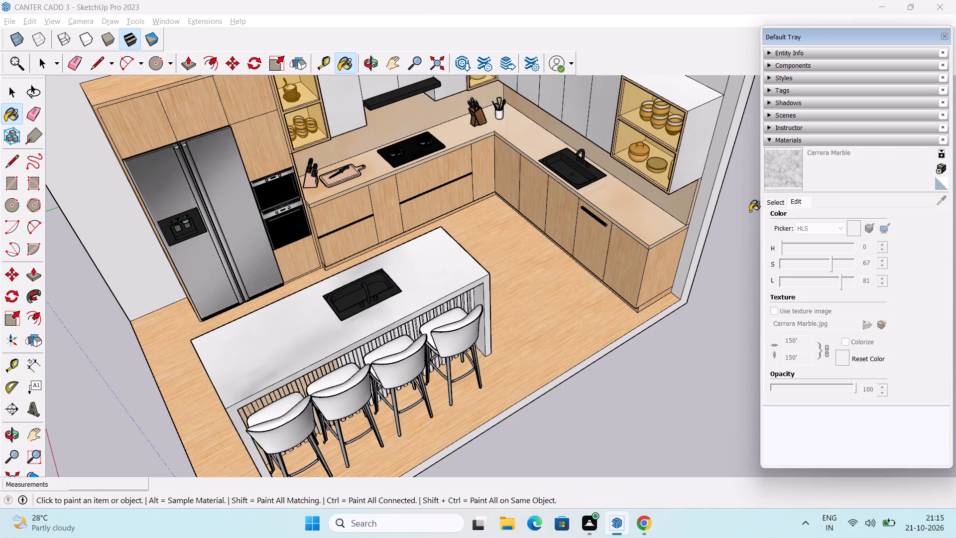
left_click(776, 202)
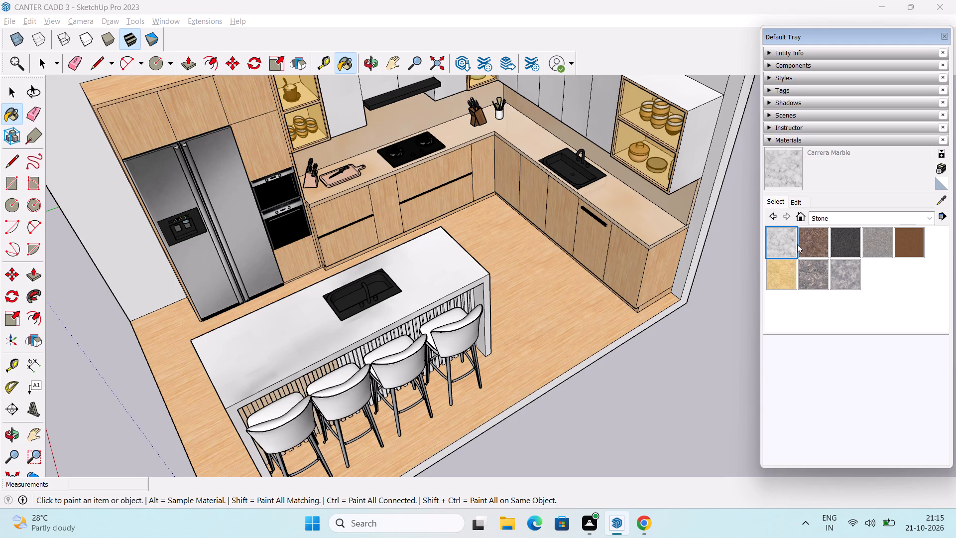
left_click(784, 238)
left_click(802, 203)
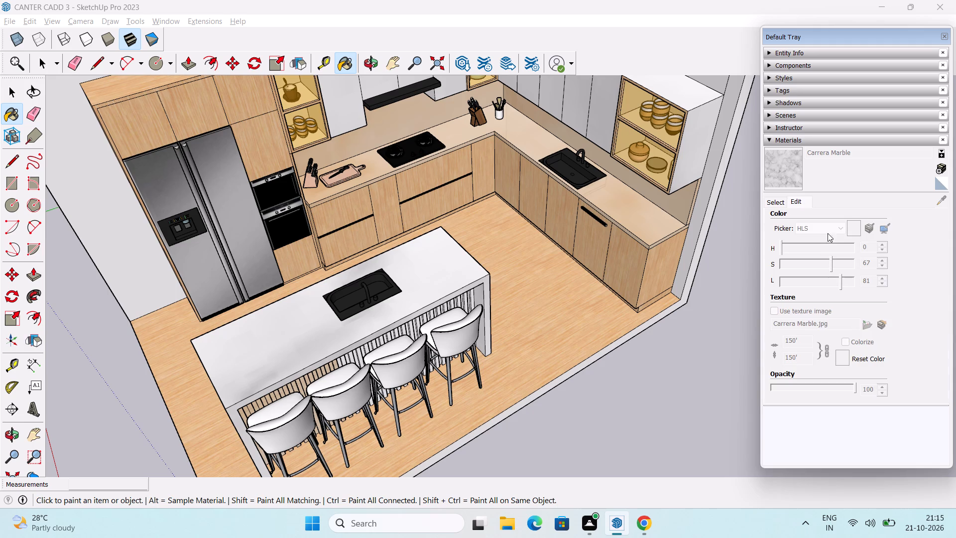
left_click(832, 228)
left_click(778, 171)
scroll(405, 343, "up", 2)
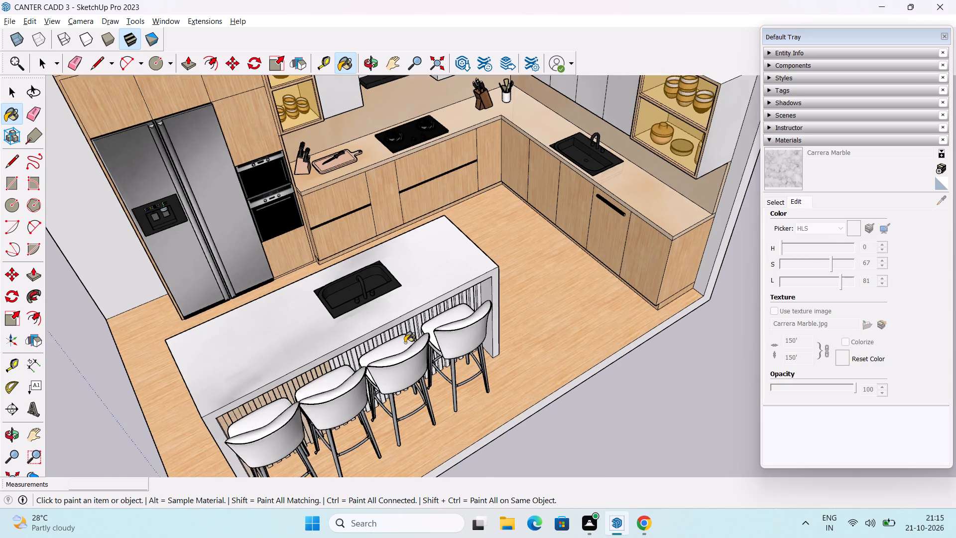
scroll(405, 343, "up", 5)
left_click(504, 281)
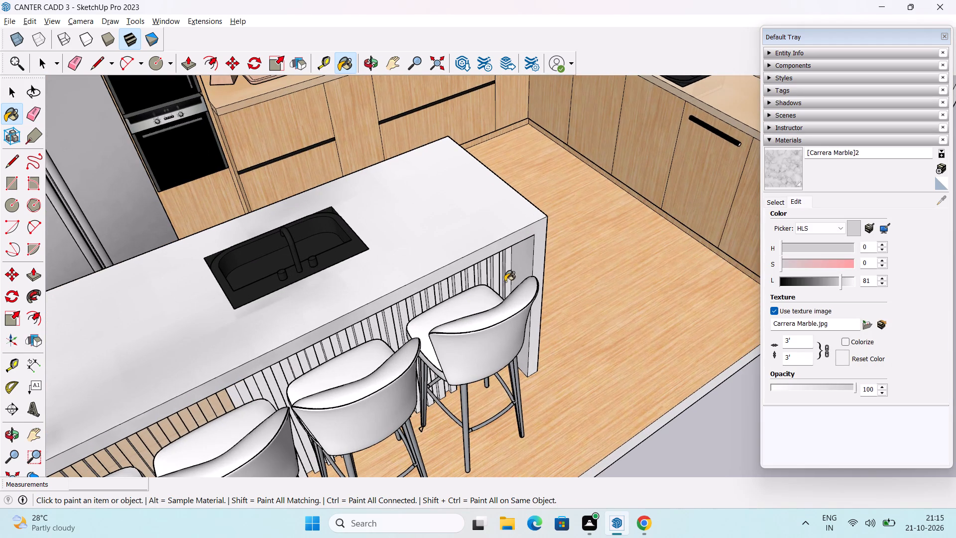
Tint the new [Carrera Marble]2 material with hue 26 and saturation 62.
left_click(826, 263)
left_click(792, 247)
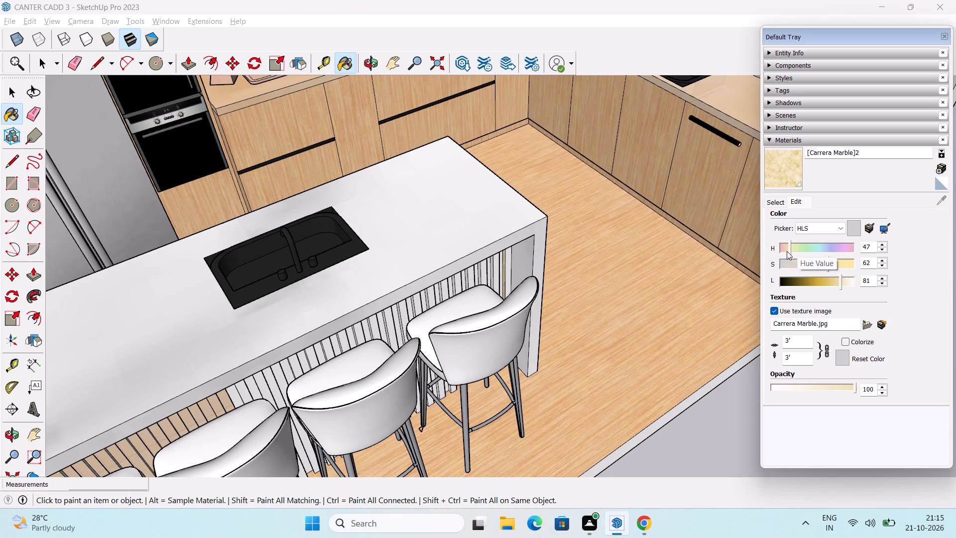
scroll(787, 251, "up", 3)
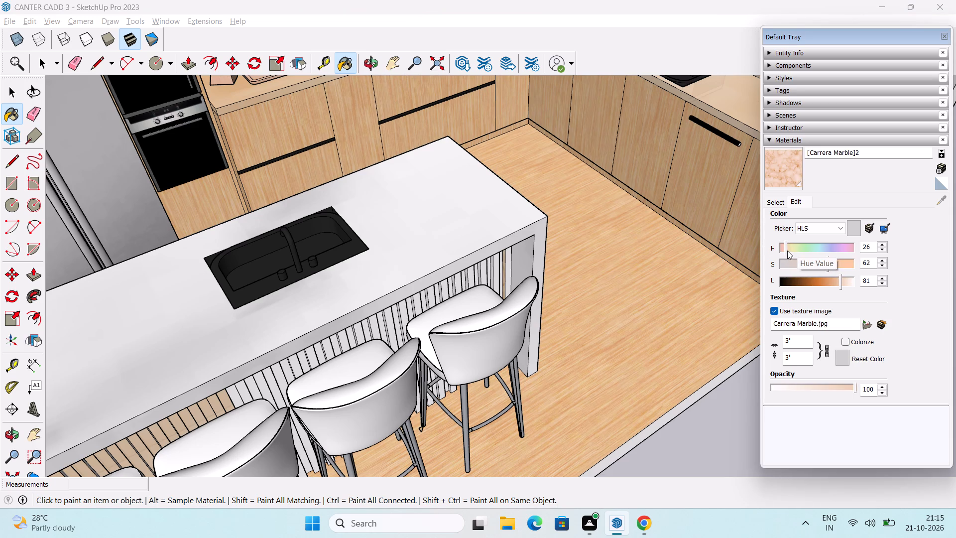
Paint the last slat face beside the island's far end support with the tinted [Carrera Marble]2.
scroll(496, 292, "up", 6)
left_click(515, 263)
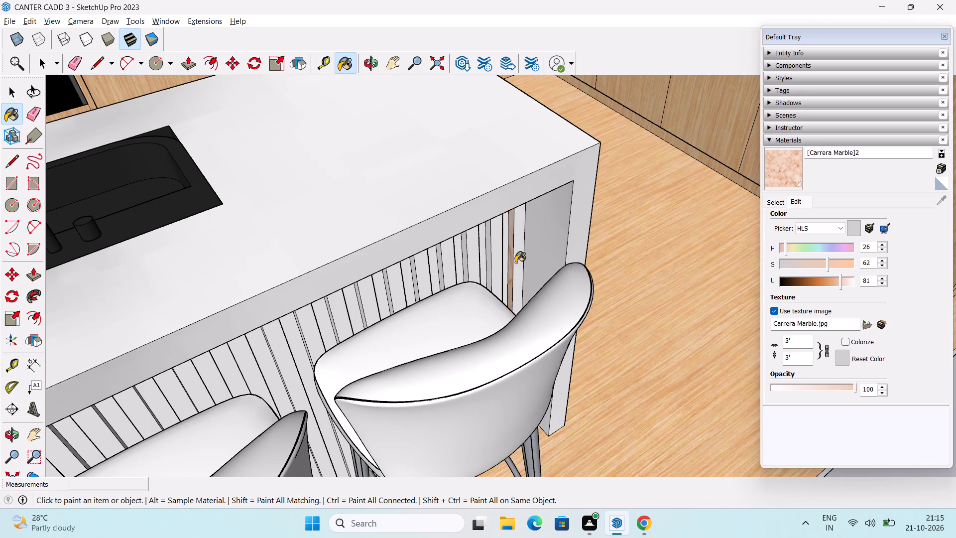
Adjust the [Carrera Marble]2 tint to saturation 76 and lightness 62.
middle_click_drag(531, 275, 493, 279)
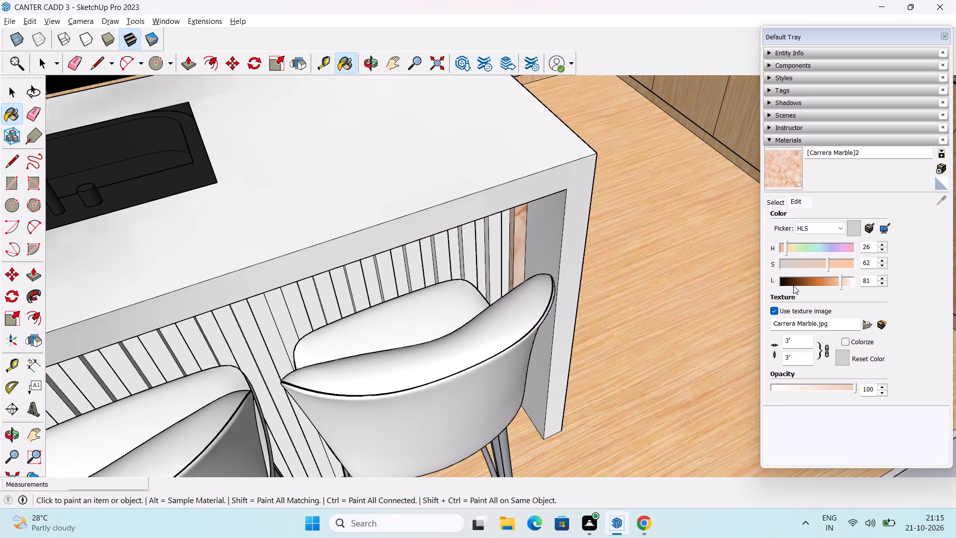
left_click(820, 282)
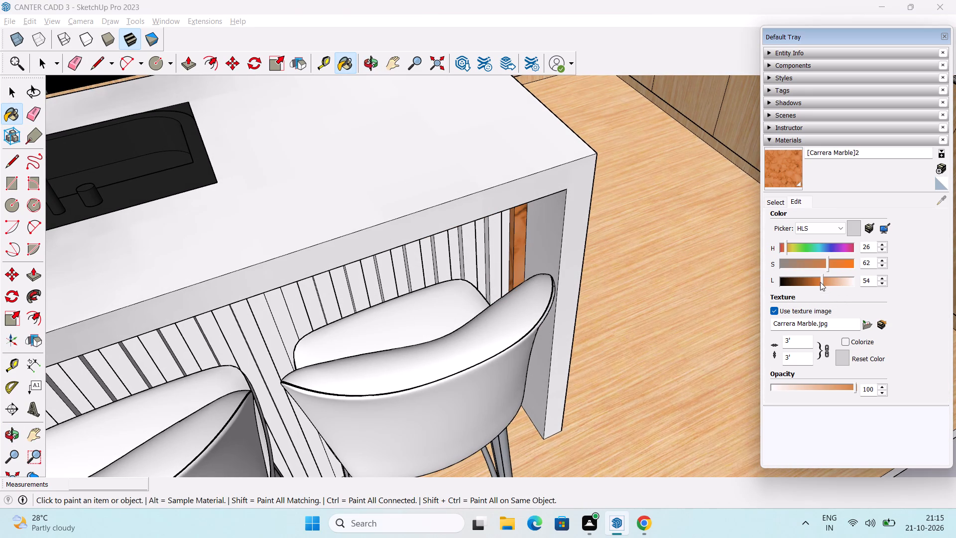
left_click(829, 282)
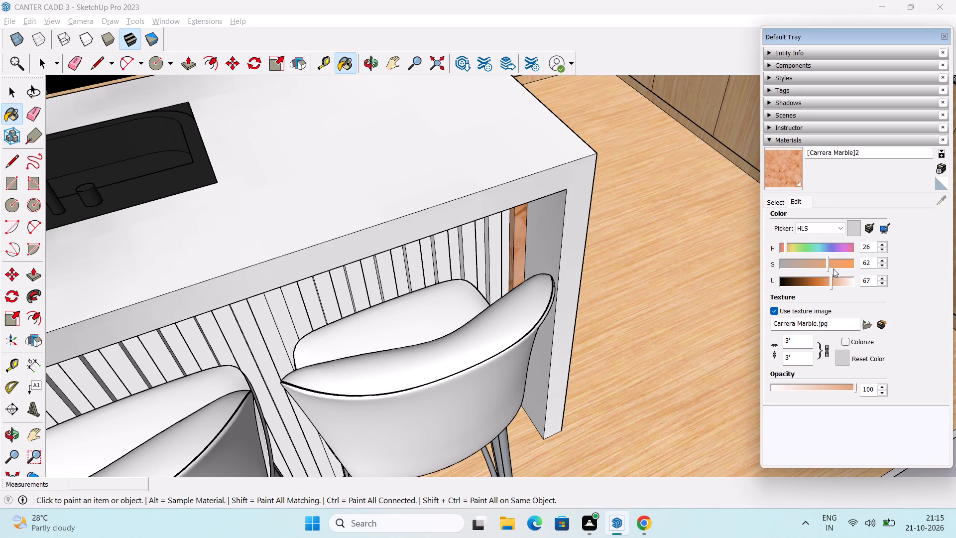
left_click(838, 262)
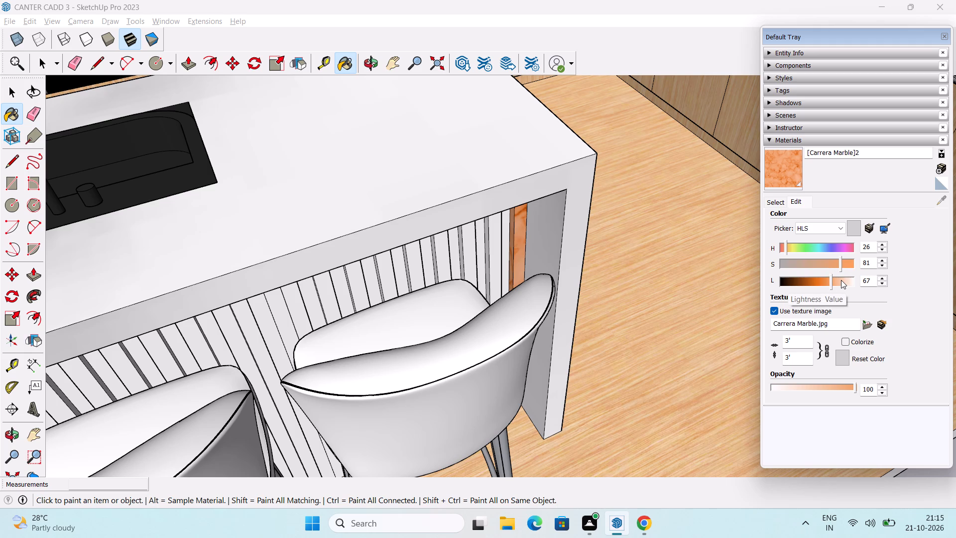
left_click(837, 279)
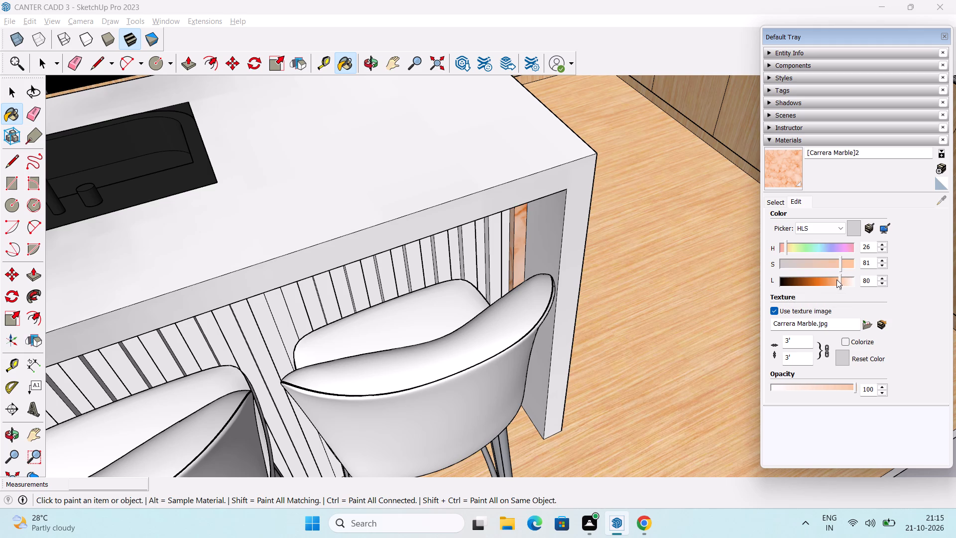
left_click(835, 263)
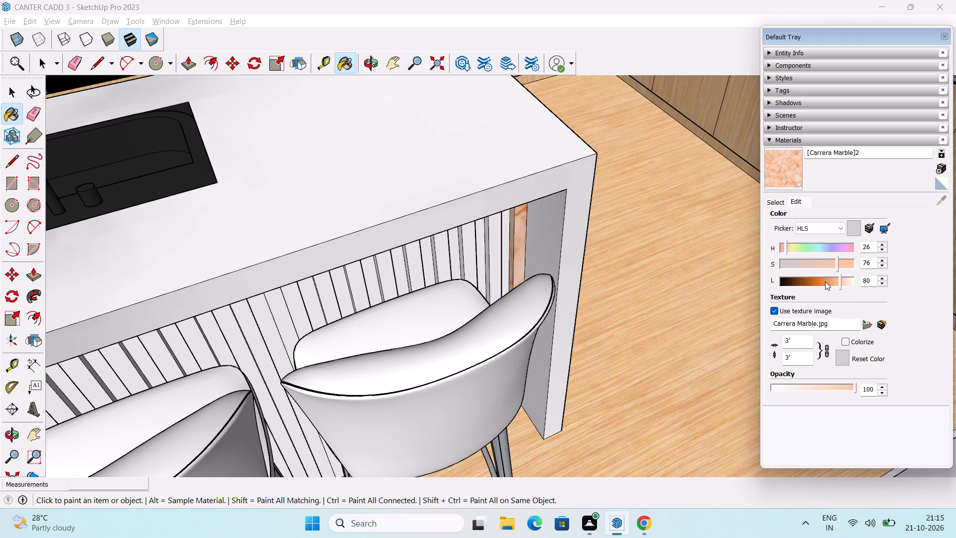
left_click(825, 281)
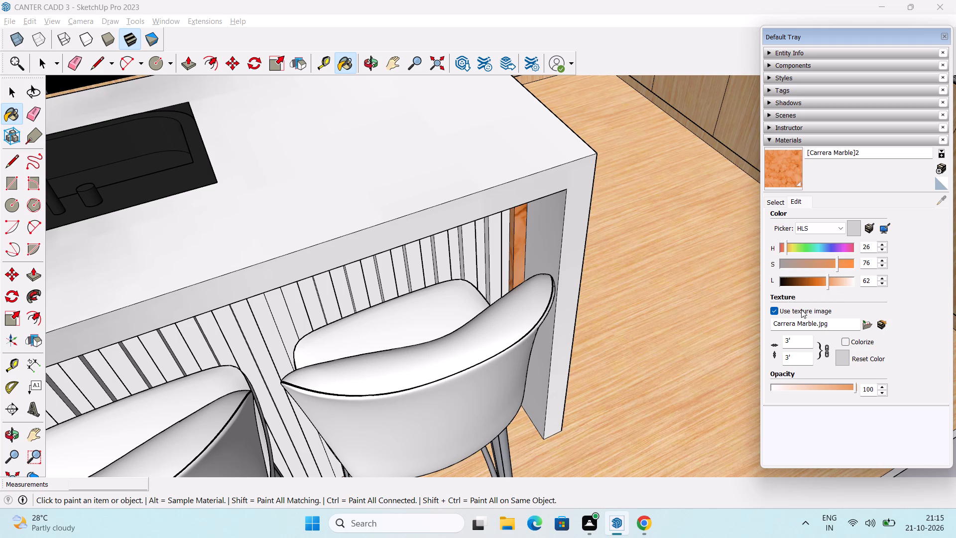
Set the [Carrera Marble]2 texture size to 150' in width and height.
double_click(800, 340)
type("150'")
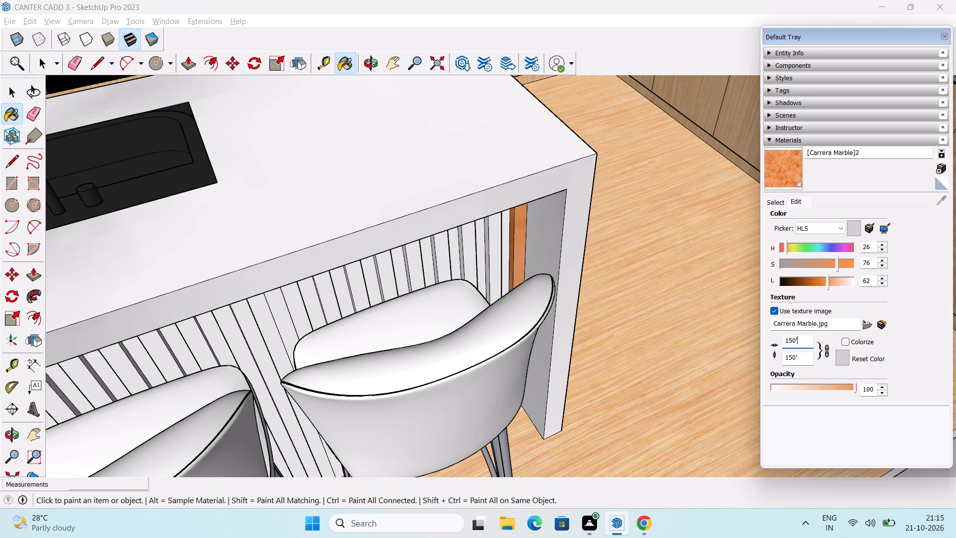
key("Return")
Retint [Carrera Marble]2 with lightness 70, saturation 96 and hue 33, comparing it on the island's end slat.
middle_click_drag(566, 346, 465, 293)
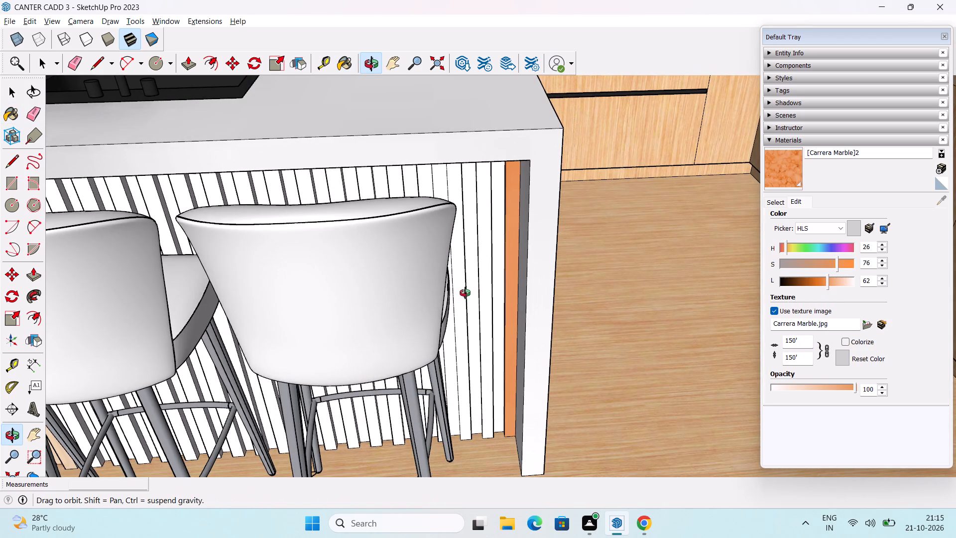
middle_click_drag(465, 293, 571, 330)
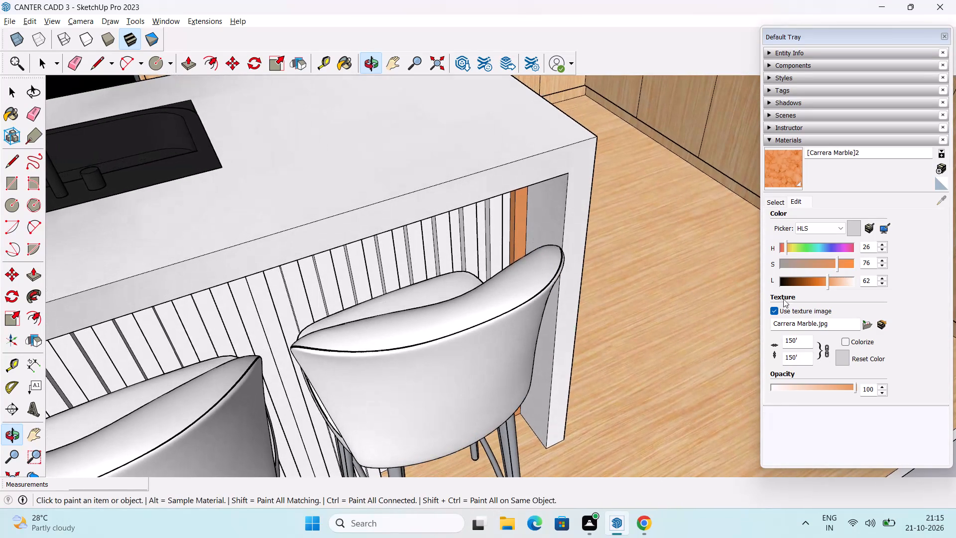
left_click(831, 280)
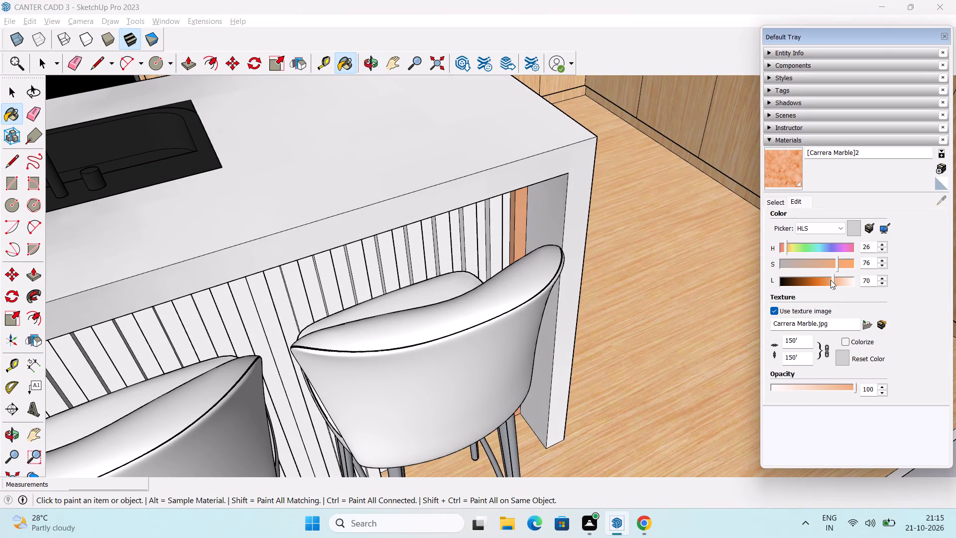
left_click(848, 261)
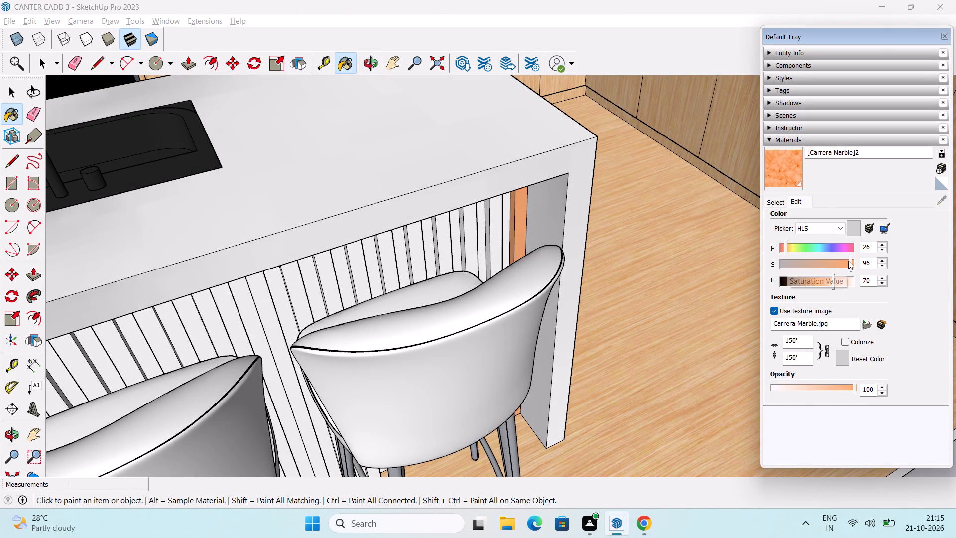
middle_click_drag(810, 313, 778, 315)
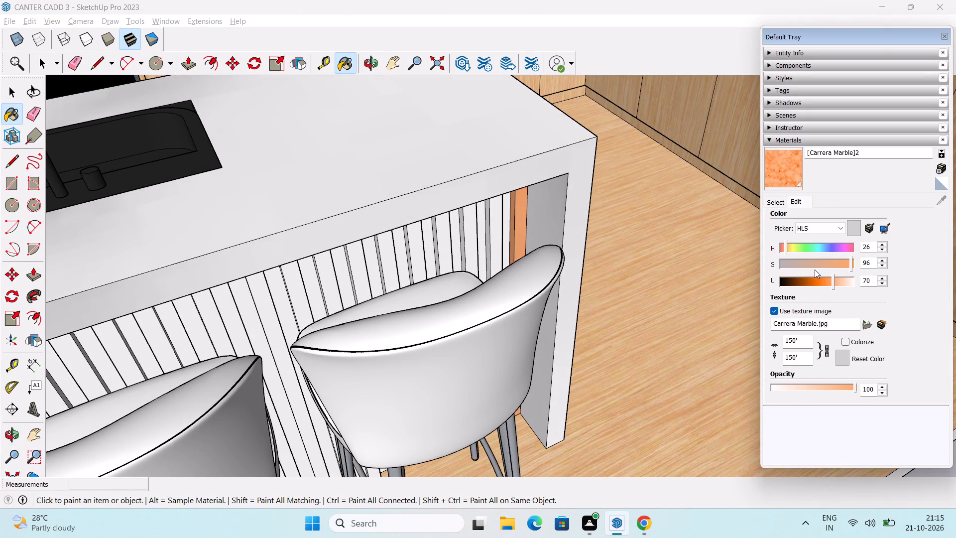
scroll(788, 246, "down", 2)
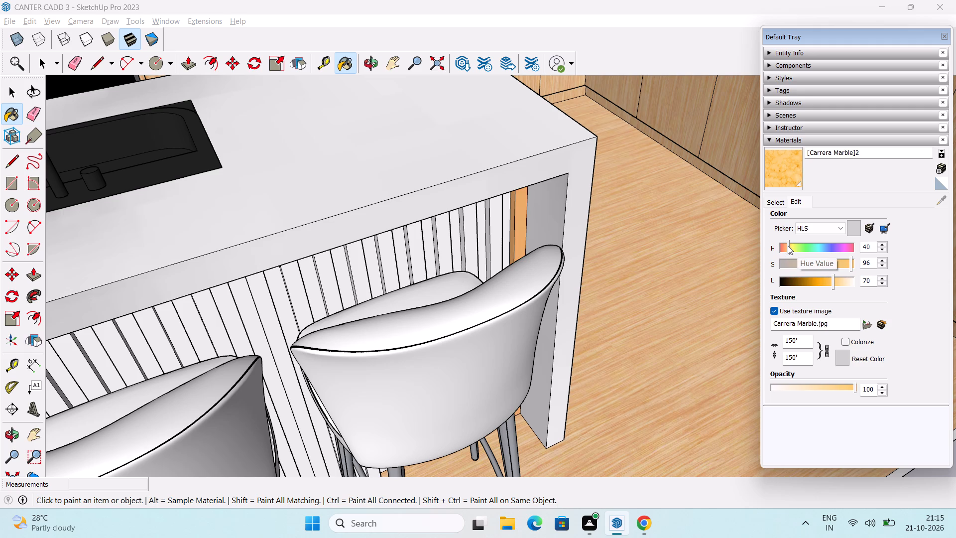
scroll(788, 246, "up", 2)
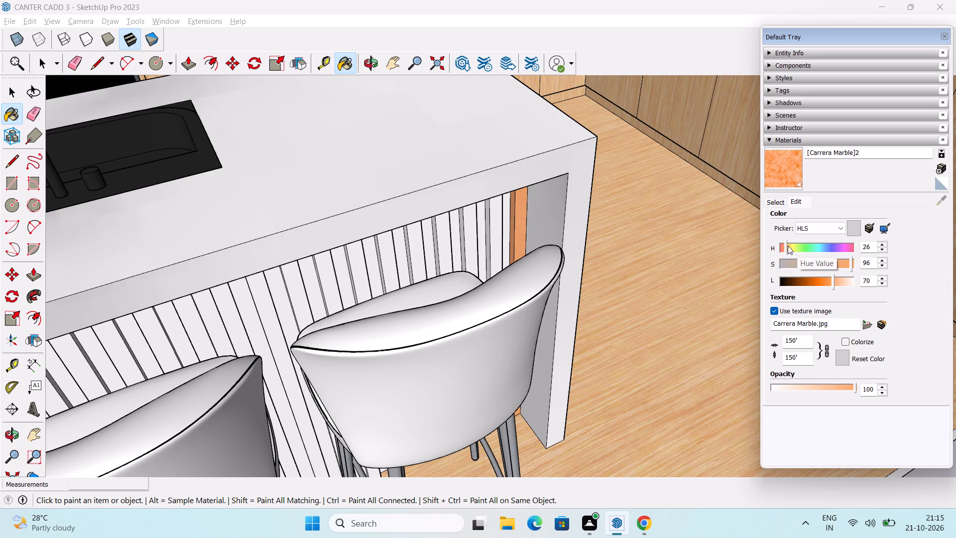
scroll(788, 246, "up", 2)
scroll(788, 246, "down", 3)
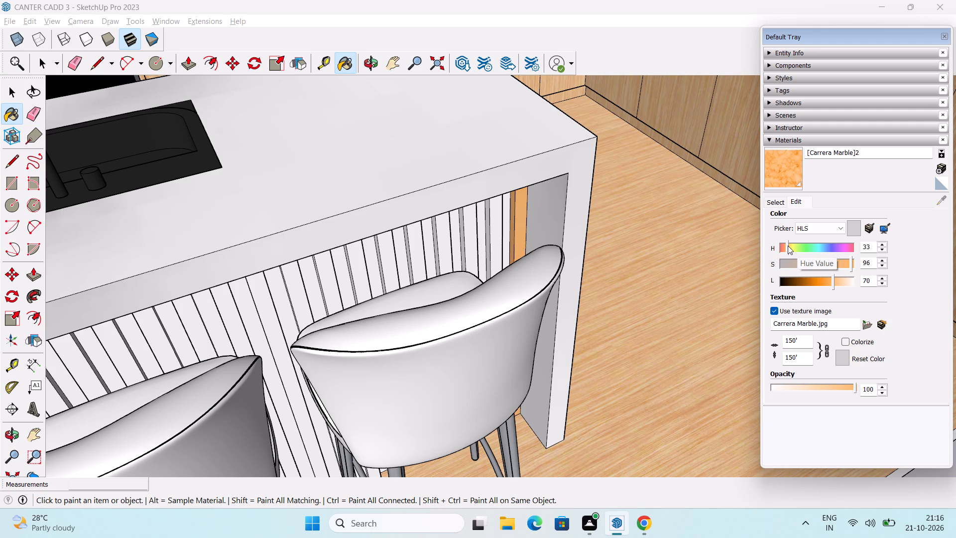
scroll(788, 246, "up", 1)
scroll(788, 246, "down", 1)
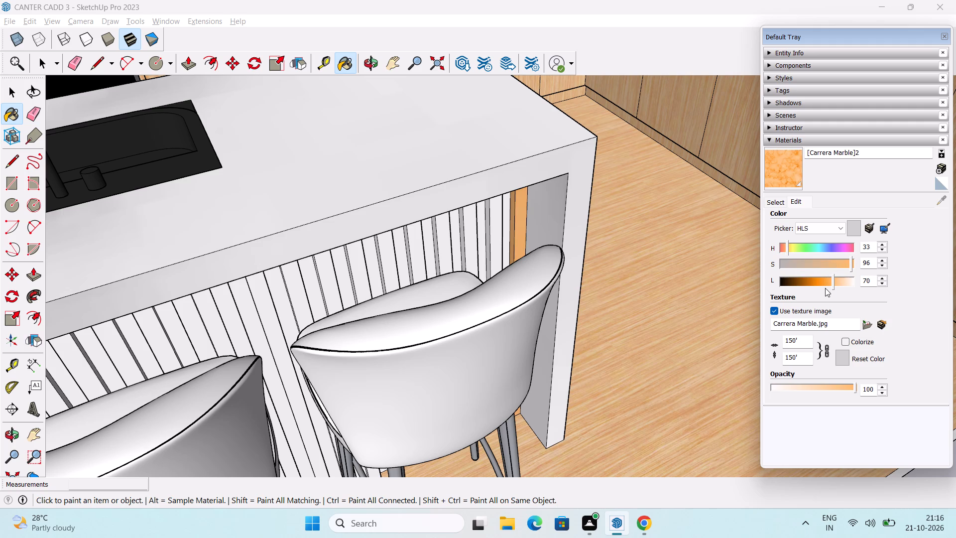
Adjust the [Carrera Marble]2 tint to saturation 88 and lightness 63.
left_click(825, 283)
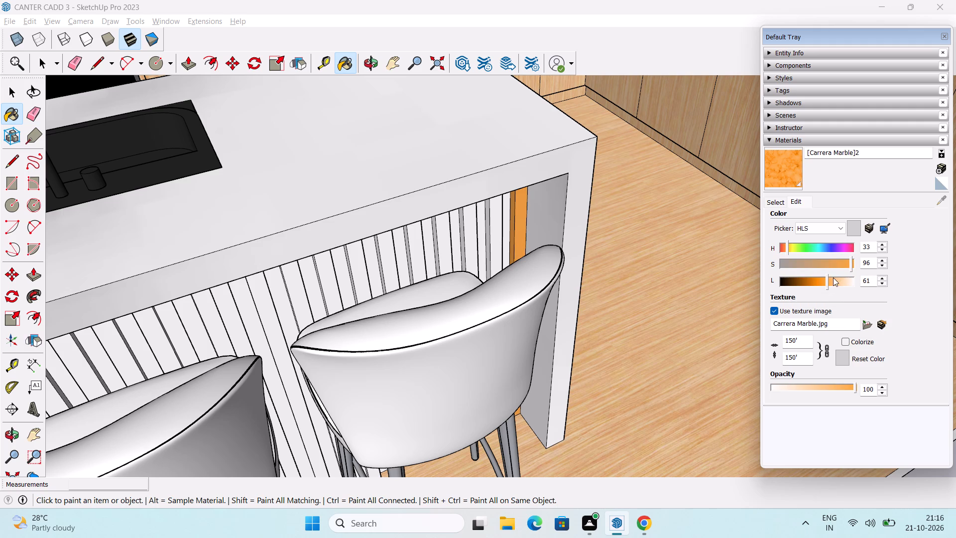
scroll(828, 279, "down", 4)
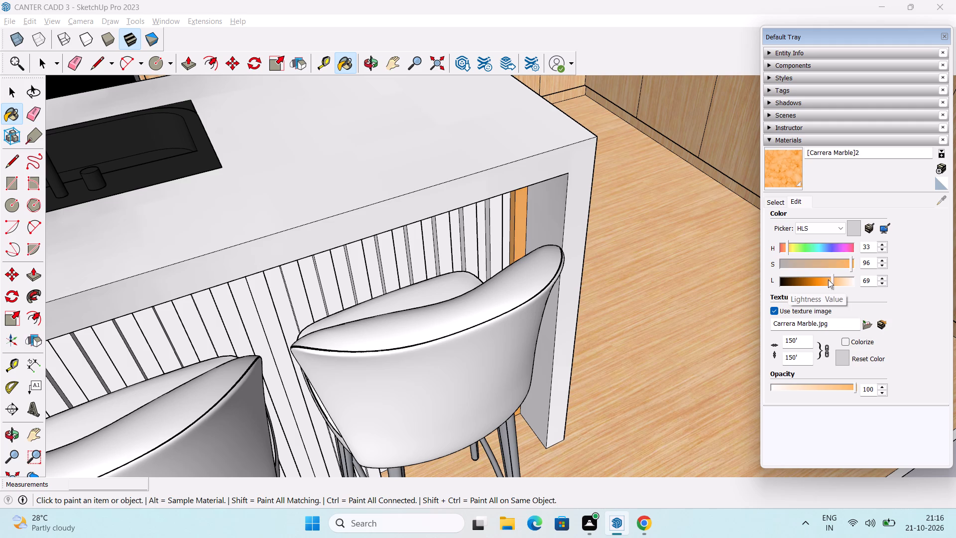
scroll(828, 279, "down", 3)
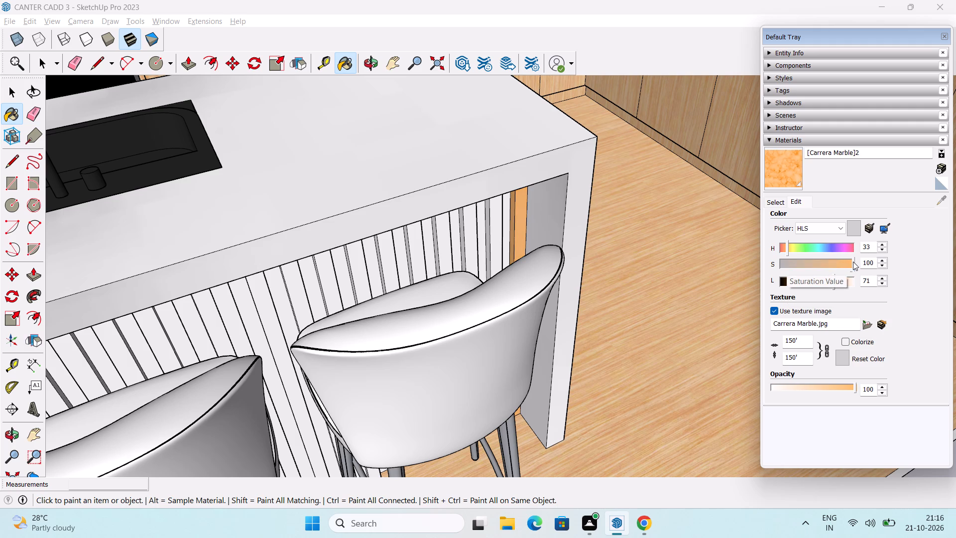
scroll(853, 262, "up", 6)
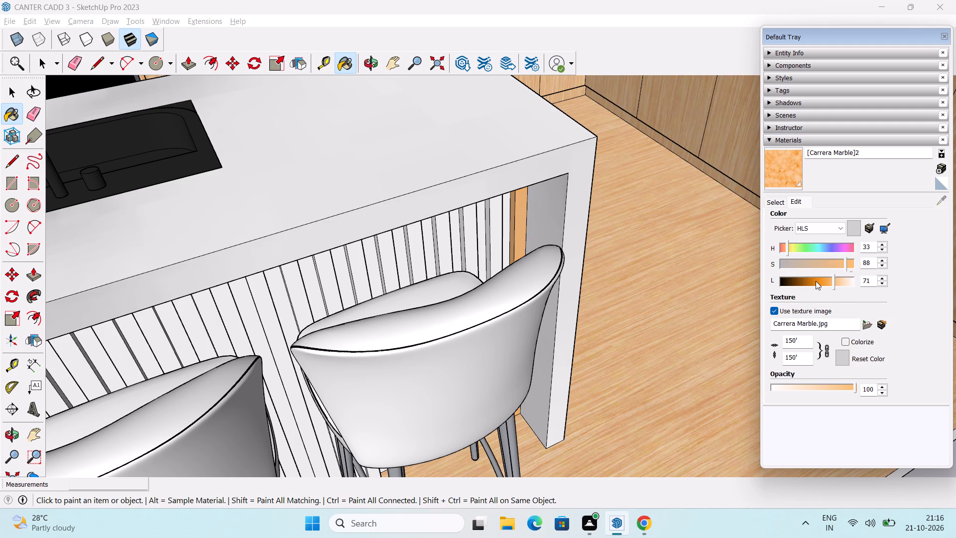
scroll(818, 281, "up", 4)
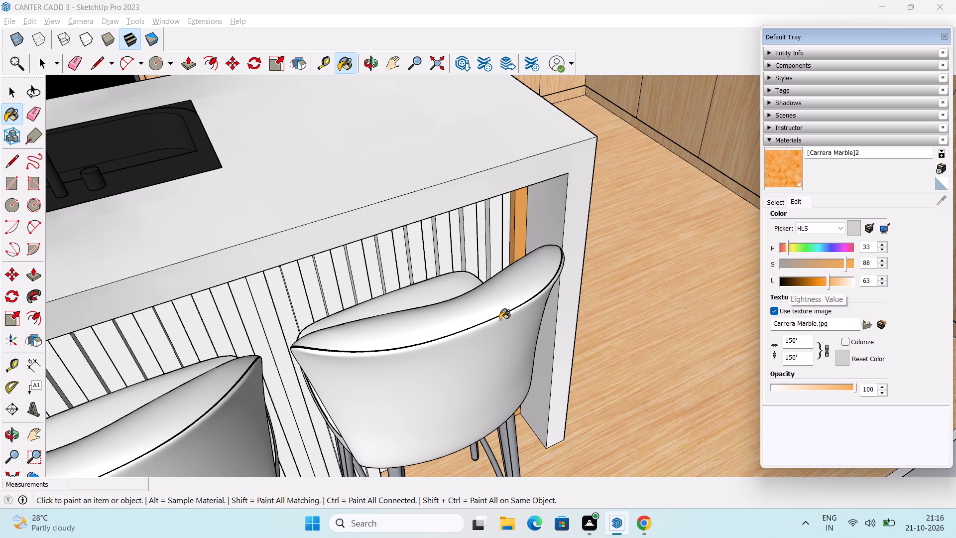
Examine the tinted end slat against the island's wood-toned slats and the rest of the kitchen from several angles.
middle_click_drag(499, 319, 420, 292)
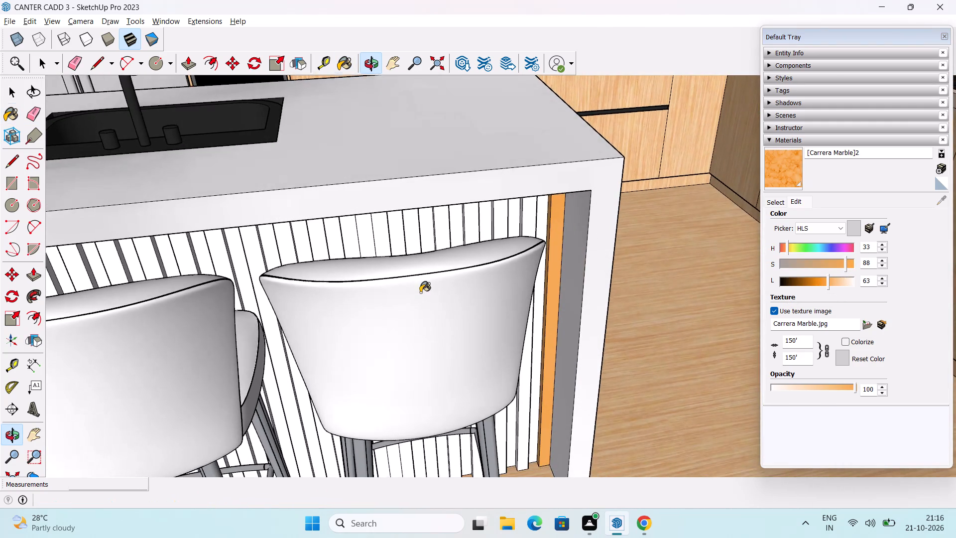
scroll(420, 292, "down", 9)
middle_click_drag(429, 303, 466, 320)
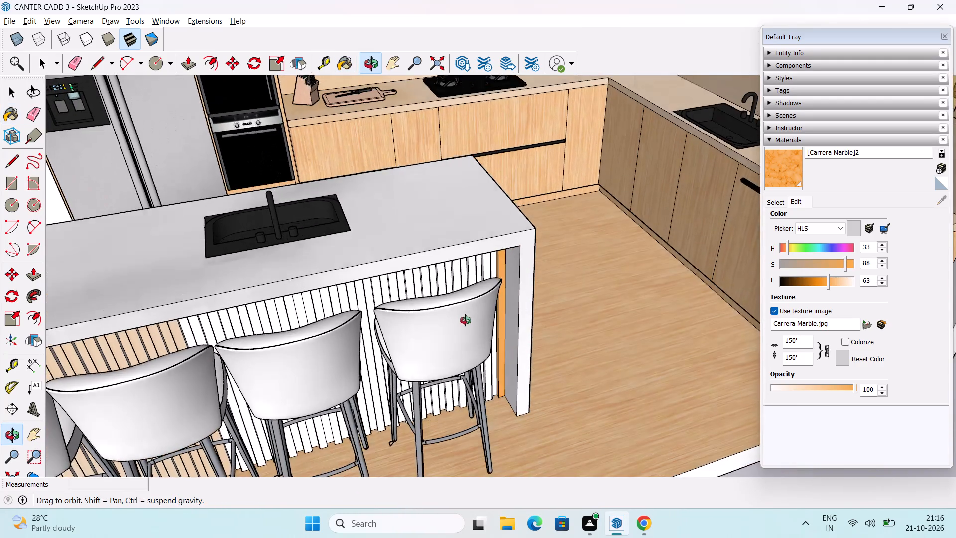
middle_click_drag(466, 320, 466, 321)
scroll(466, 314, "down", 3)
middle_click_drag(452, 333, 475, 291)
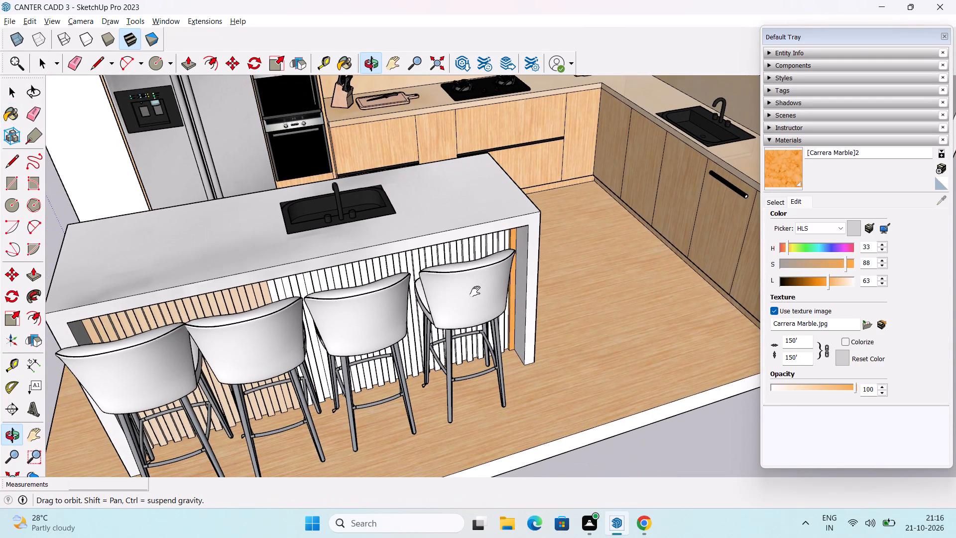
middle_click_drag(475, 291, 492, 297)
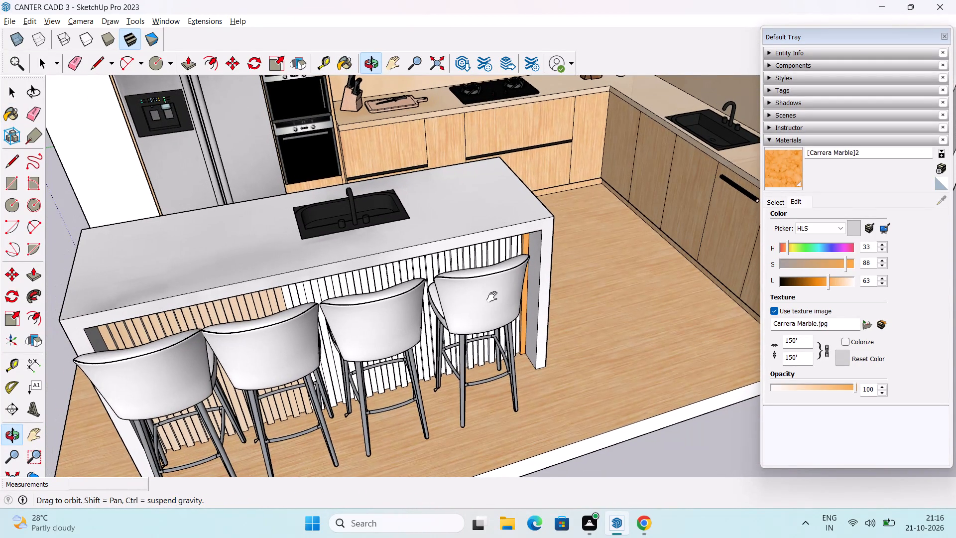
middle_click_drag(492, 297, 499, 297)
scroll(499, 297, "down", 3)
middle_click_drag(499, 292, 550, 350)
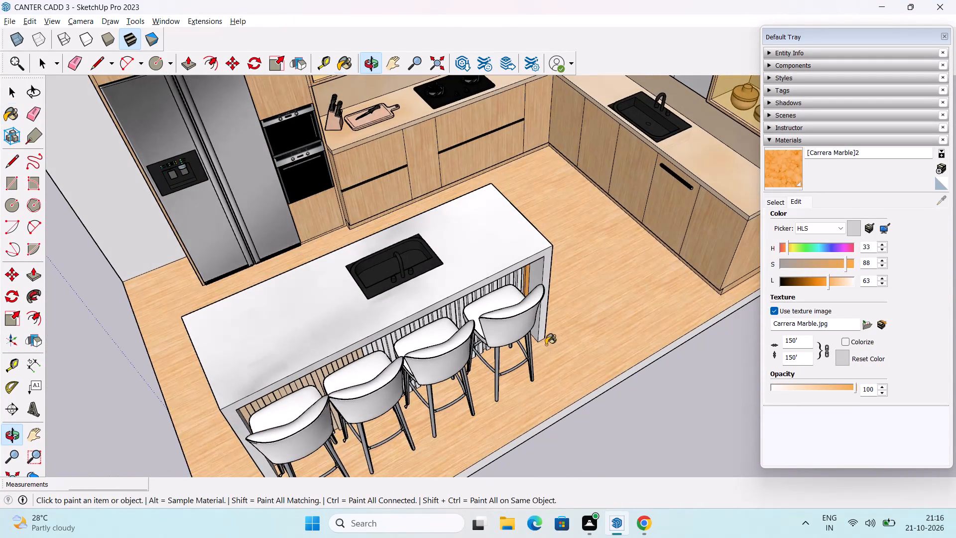
scroll(545, 343, "down", 2)
middle_click_drag(542, 338, 533, 390, "shift")
middle_click_drag(530, 384, 521, 333)
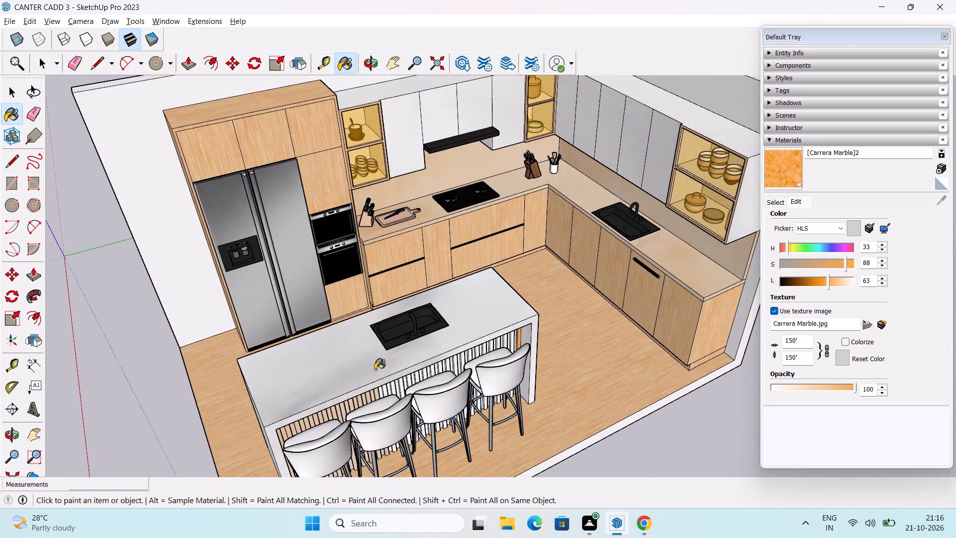
scroll(375, 370, "up", 7)
middle_click_drag(396, 405, 394, 297)
scroll(355, 336, "up", 6)
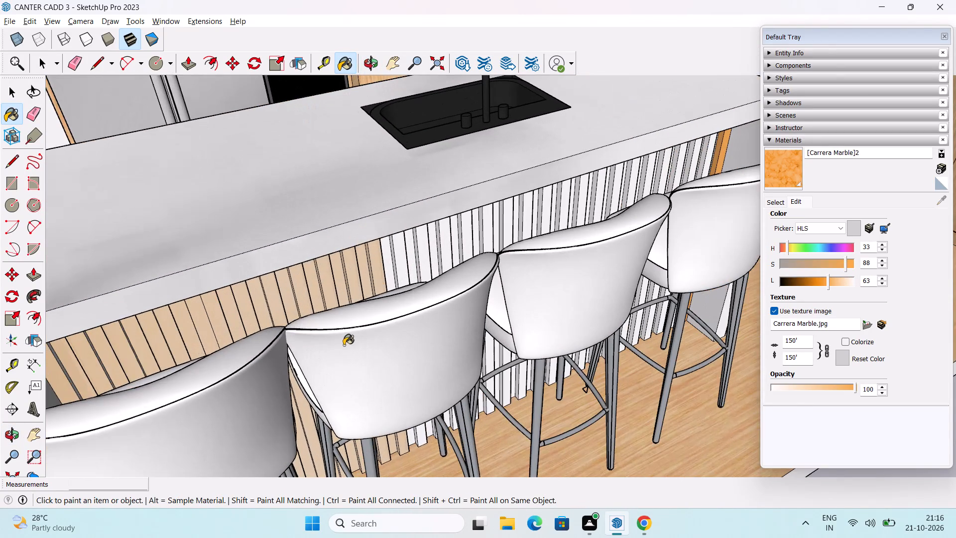
middle_click_drag(344, 345, 351, 319)
middle_click_drag(408, 302, 415, 312)
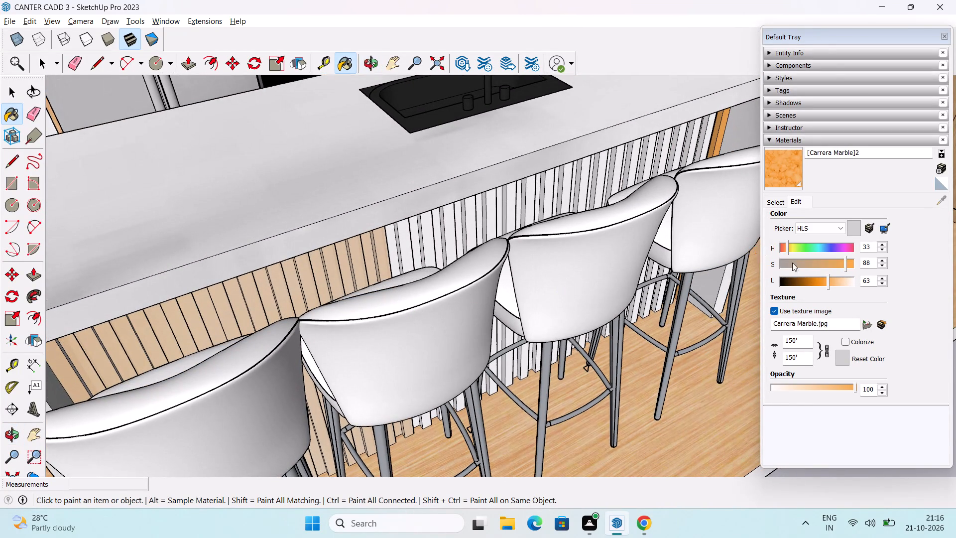
Reduce the saturation of [Carrera Marble]2 to 72 and compare the end slat with the other island slats.
left_click(832, 267)
scroll(759, 267, "down", 1)
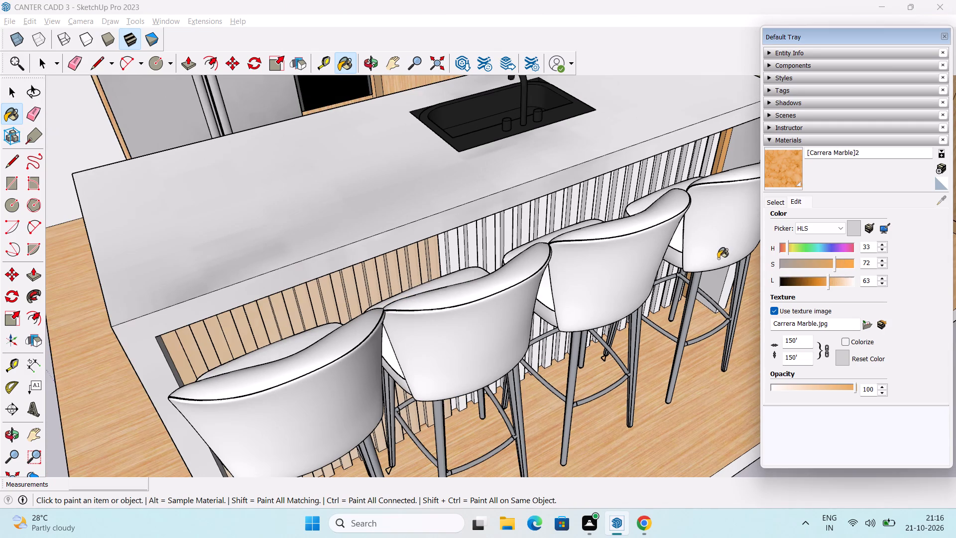
middle_click_drag(705, 256, 633, 265)
middle_click_drag(656, 237, 462, 280, "shift")
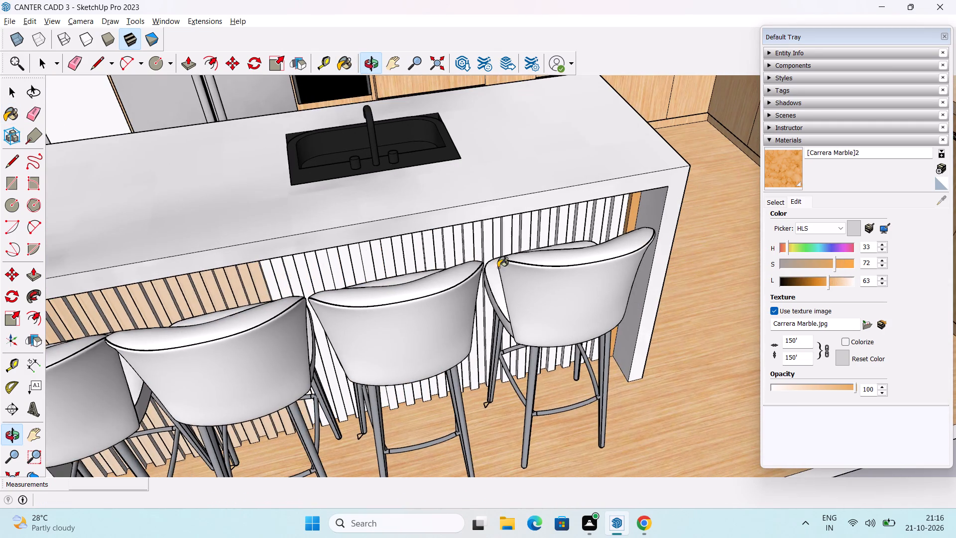
Paint the first white slats and gaps next to the island's waterfall end with the tinted [Carrera Marble]2.
scroll(654, 236, "up", 9)
middle_click_drag(605, 221, 656, 231)
scroll(627, 236, "up", 2)
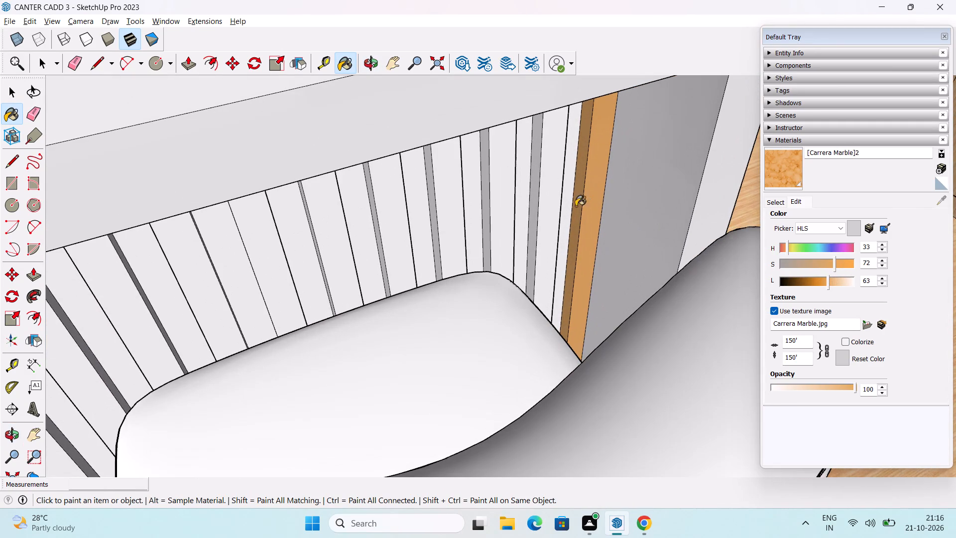
left_click(564, 200)
left_click(548, 212)
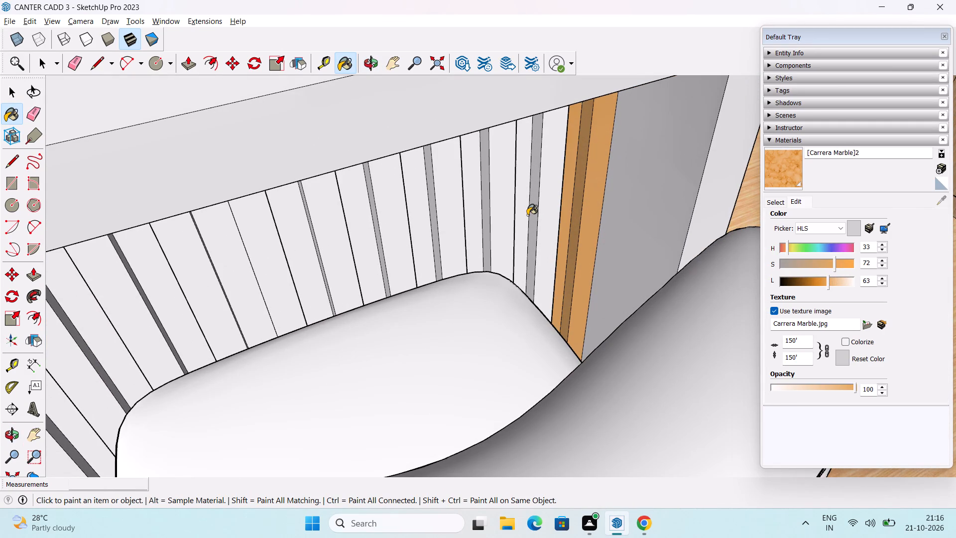
left_click(527, 215)
left_click(534, 214)
left_click(506, 222)
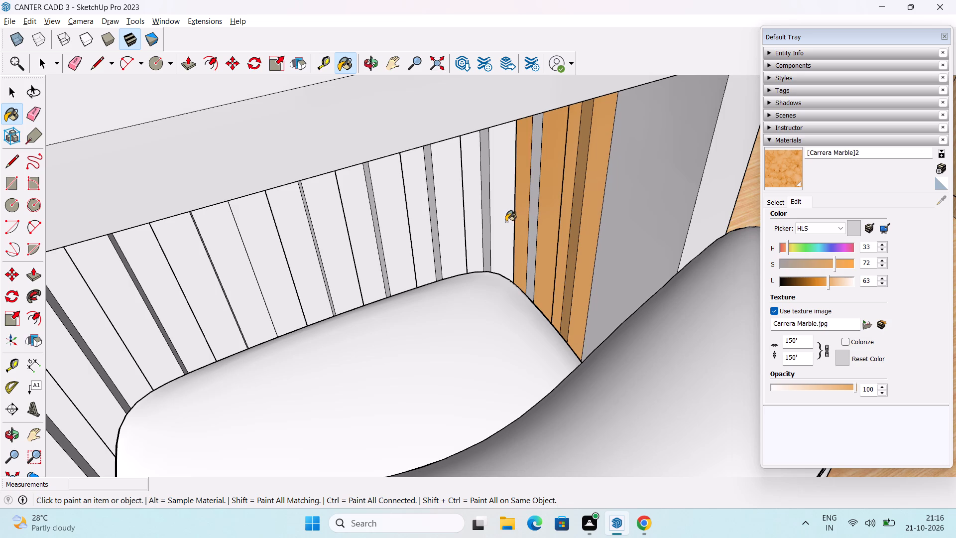
left_click(471, 226)
left_click(453, 228)
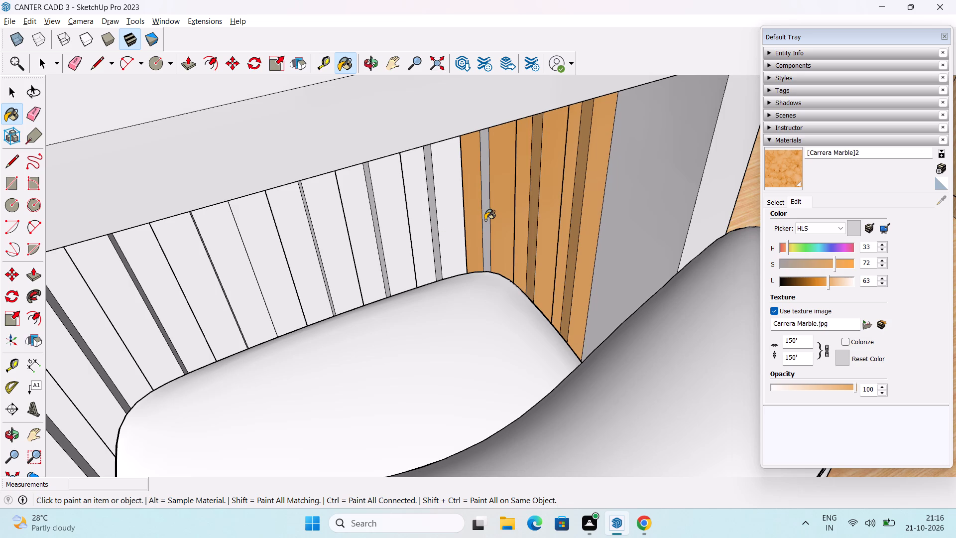
left_click(485, 220)
Continue [Carrera Marble]2 across the next white slat faces and sides behind the stool nearest the waterfall end.
scroll(485, 220, "down", 7)
middle_click_drag(486, 232, 480, 169)
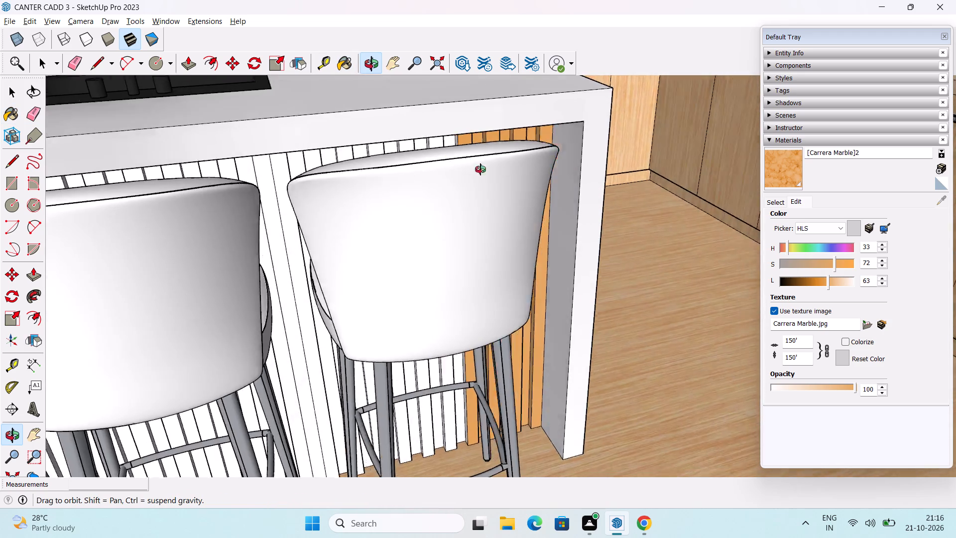
middle_click_drag(480, 169, 570, 238)
middle_click_drag(546, 249, 510, 190)
middle_click_drag(500, 194, 558, 235)
scroll(525, 246, "up", 5)
left_click(530, 235)
left_click(518, 238)
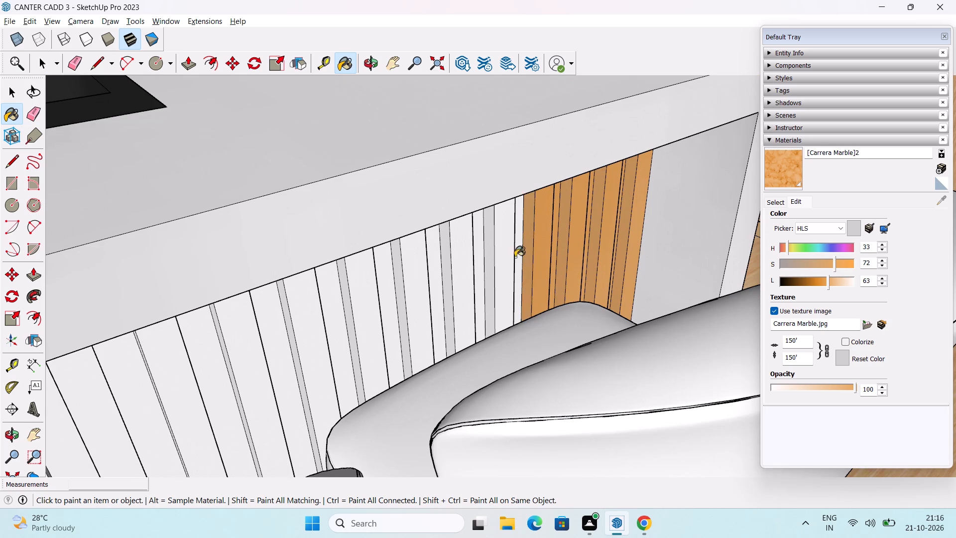
left_click(502, 256)
left_click(490, 257)
left_click_drag(480, 262, 469, 272)
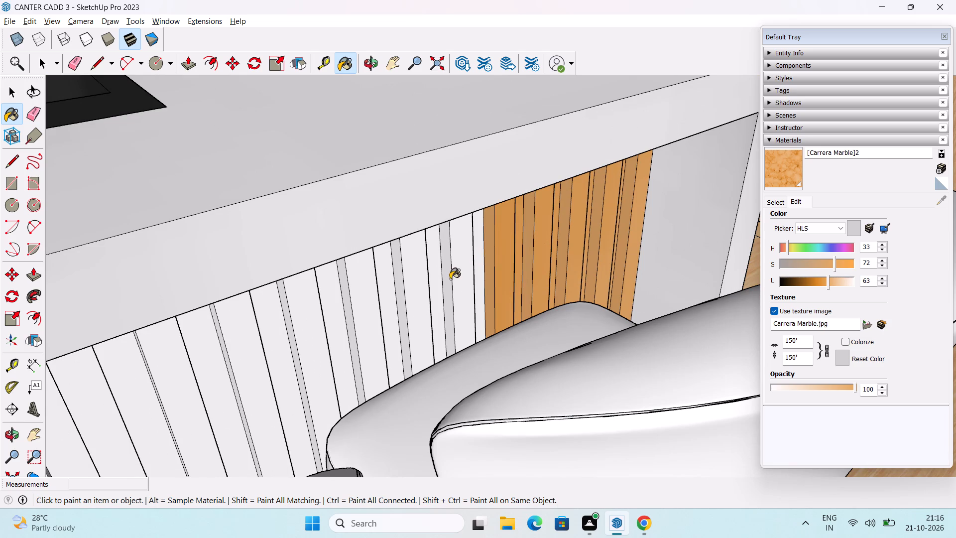
left_click(449, 277)
left_click_drag(435, 288, 433, 293)
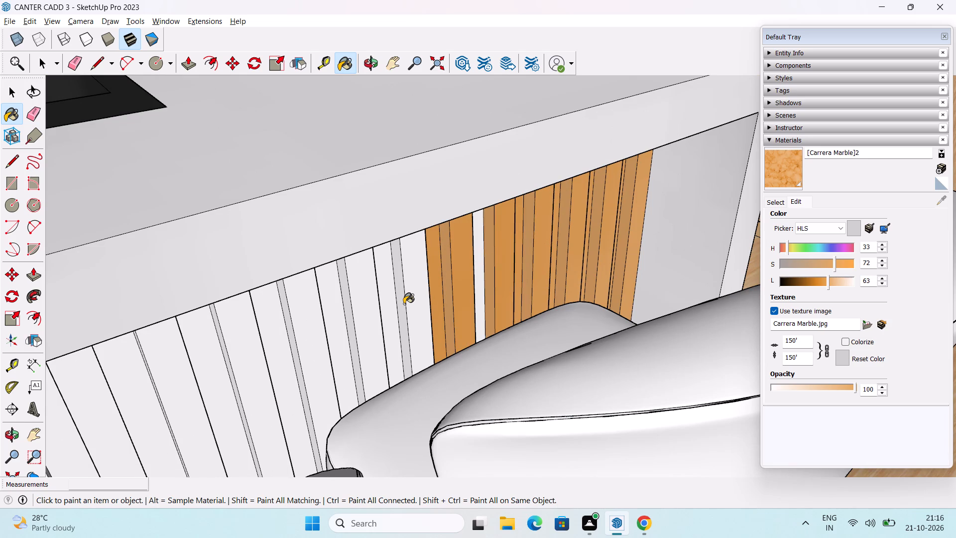
Paint the following white slats, moving away from the waterfall end along the island front, with [Carrera Marble]2.
left_click(415, 302)
left_click(402, 304)
left_click(383, 308)
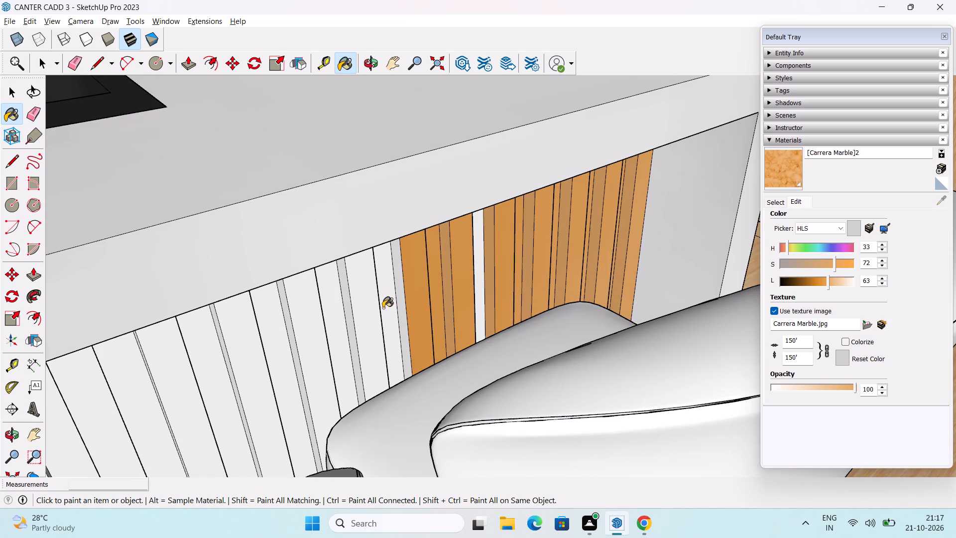
left_click(361, 314)
left_click(349, 323)
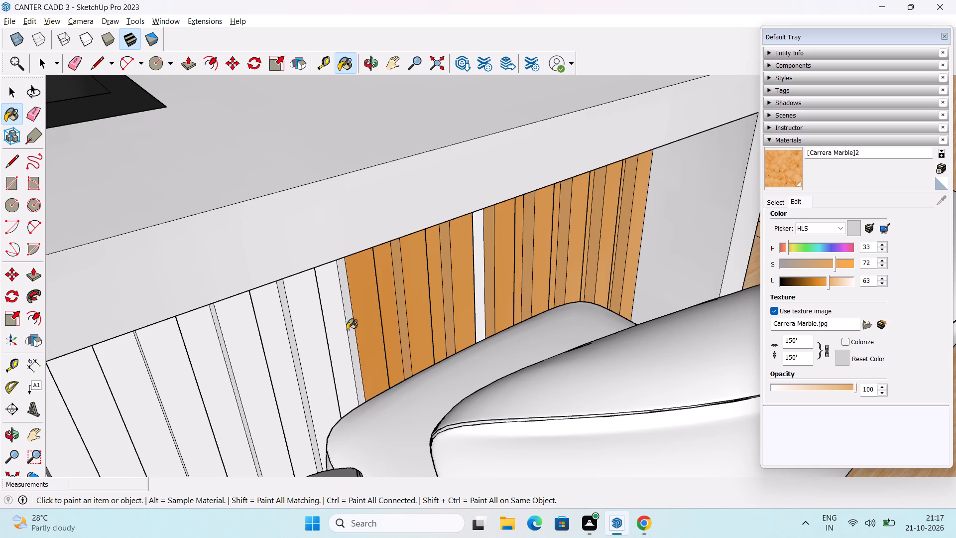
left_click(341, 328)
Extend [Carrera Marble]2 over the white slats and recessed strips between the two stools nearest the waterfall end.
middle_click_drag(341, 324, 387, 248)
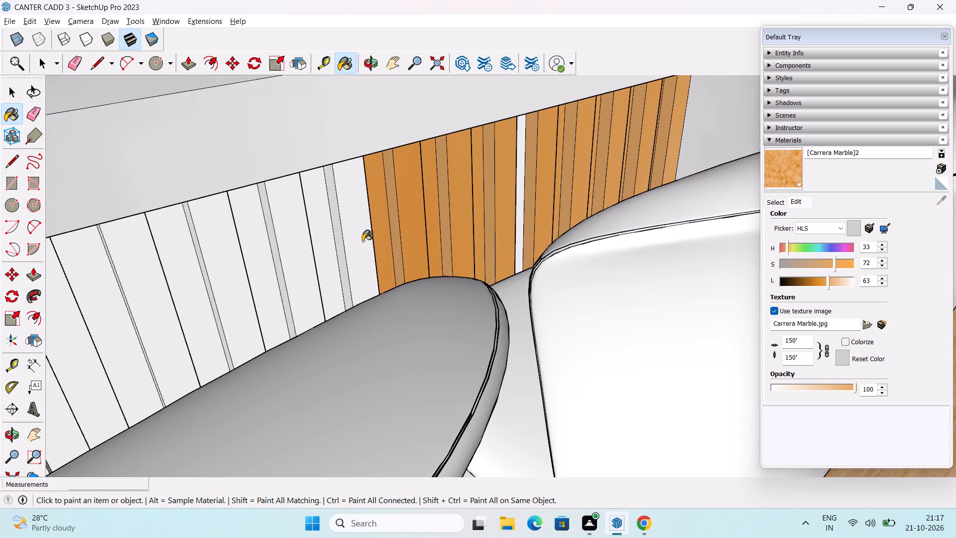
left_click(362, 241)
middle_click_drag(371, 217, 375, 248)
scroll(352, 270, "up", 2)
left_click(339, 247)
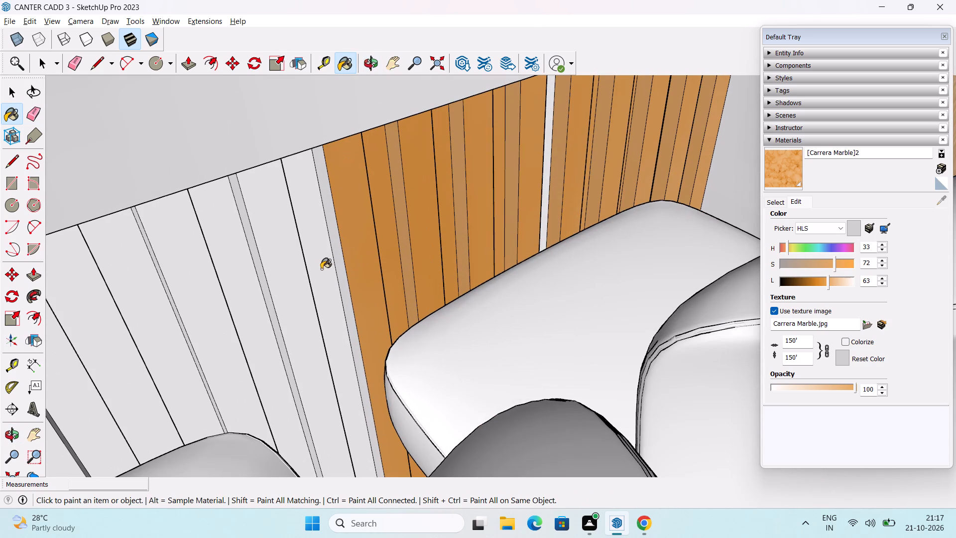
left_click(317, 270)
left_click(299, 280)
left_click(265, 290)
left_click(245, 297)
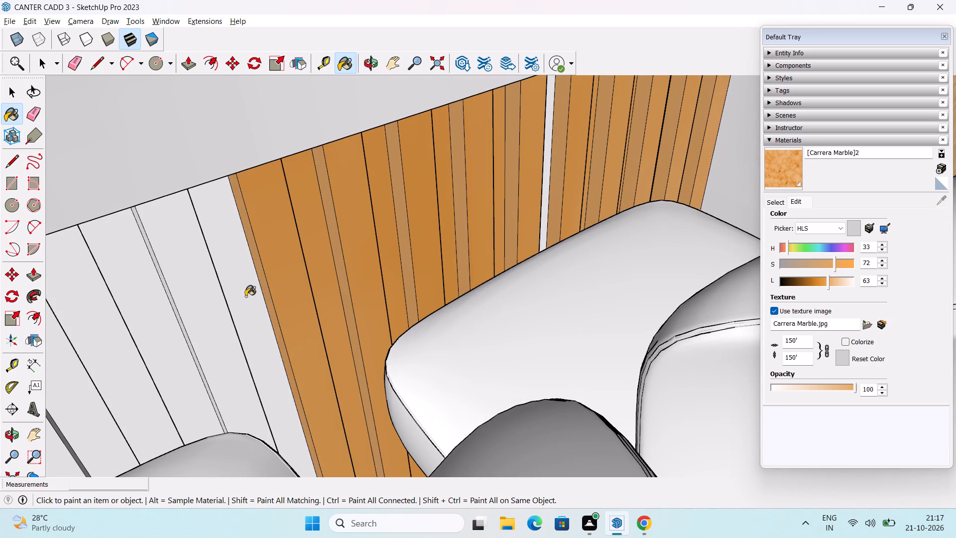
Paint the next run of white slat faces and their narrow sides along the island front with [Carrera Marble]2.
scroll(245, 294, "down", 2)
middle_click_drag(245, 294, 355, 233, "shift")
left_click(319, 221)
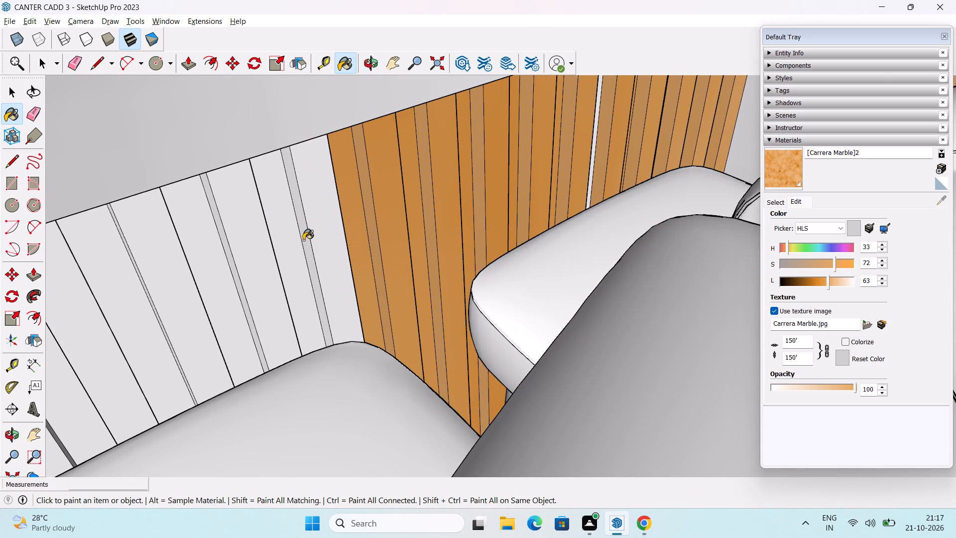
left_click(303, 240)
left_click(291, 251)
left_click(264, 259)
left_click(231, 264)
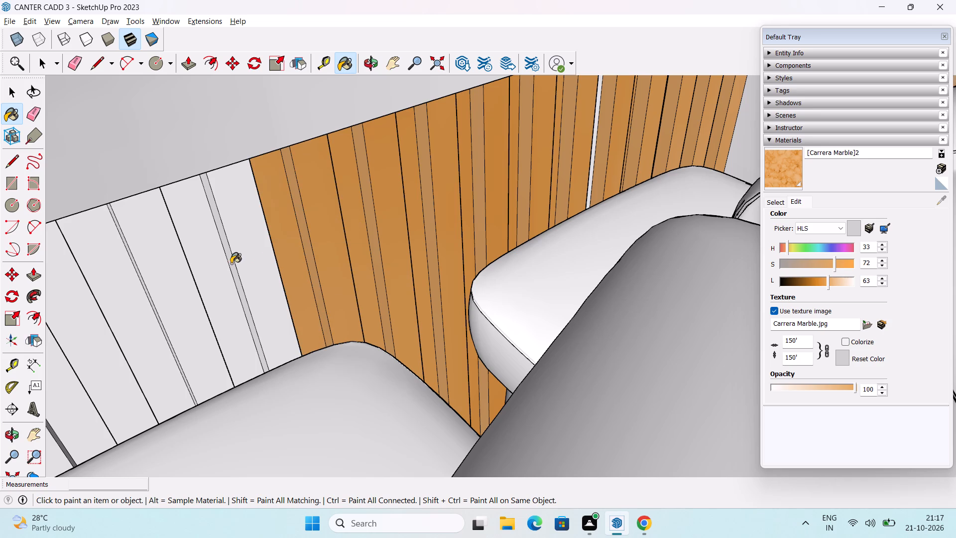
left_click(209, 280)
Cover the adjoining white slats and the thin strips between them with [Carrera Marble]2, toward the beige wood-toned section.
middle_click_drag(210, 277, 341, 227, "shift")
left_click(329, 229)
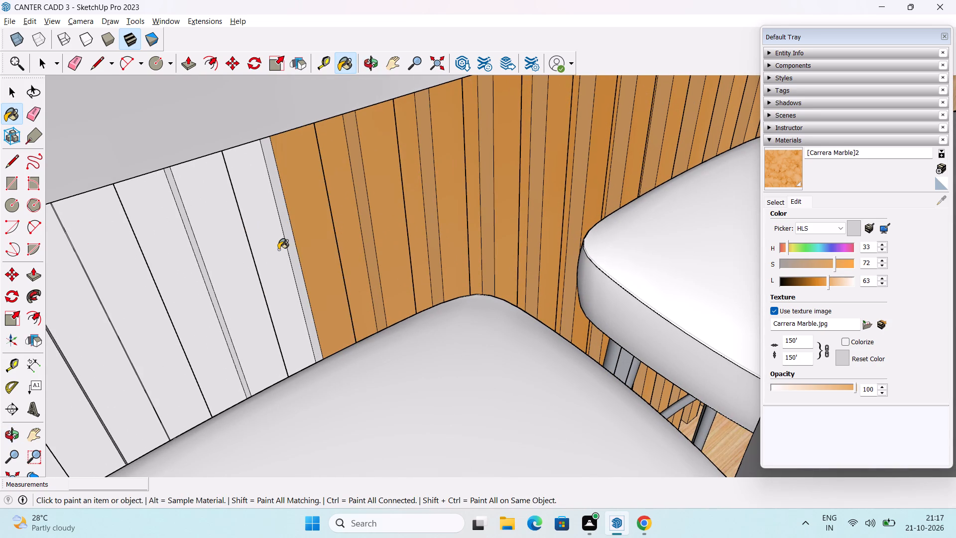
left_click(288, 249)
left_click(273, 255)
left_click(292, 250)
left_click(239, 269)
left_click(206, 280)
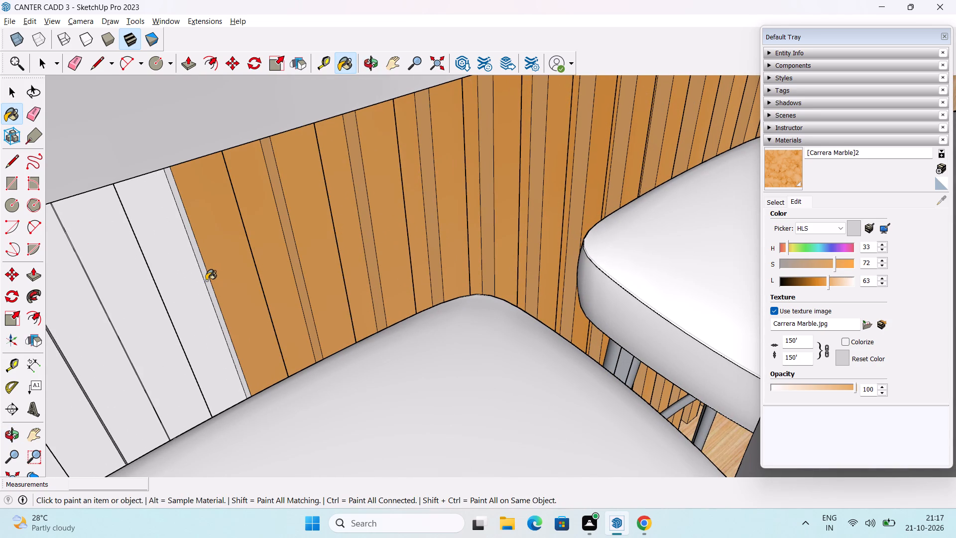
Apply [Carrera Marble]2 to the nearer half of the white slats left between the orange and beige wood-toned sections.
scroll(219, 266, "down", 3)
middle_click_drag(218, 269, 475, 244)
scroll(480, 240, "down", 4)
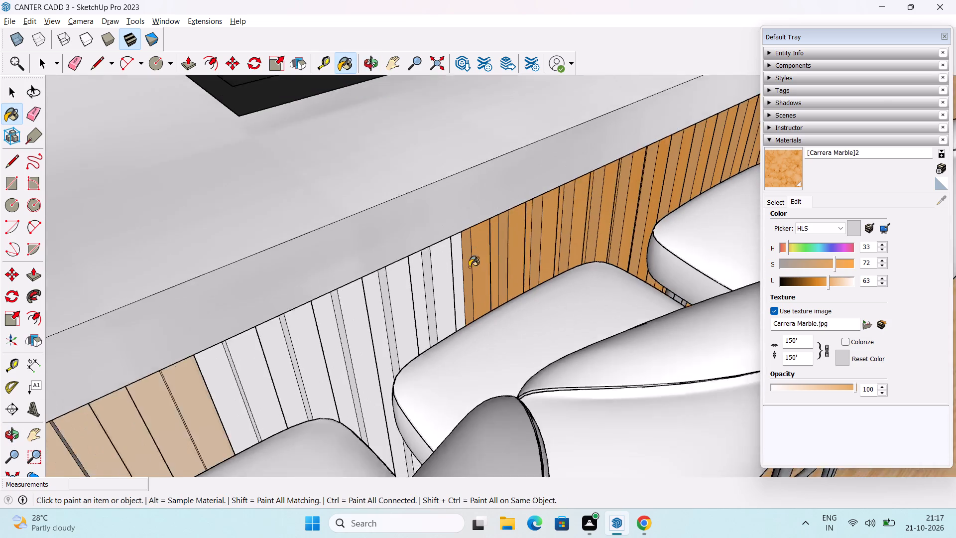
scroll(469, 267, "down", 1)
middle_click_drag(468, 271, 495, 219, "shift")
scroll(477, 234, "up", 3)
left_click(488, 194)
left_click(469, 211)
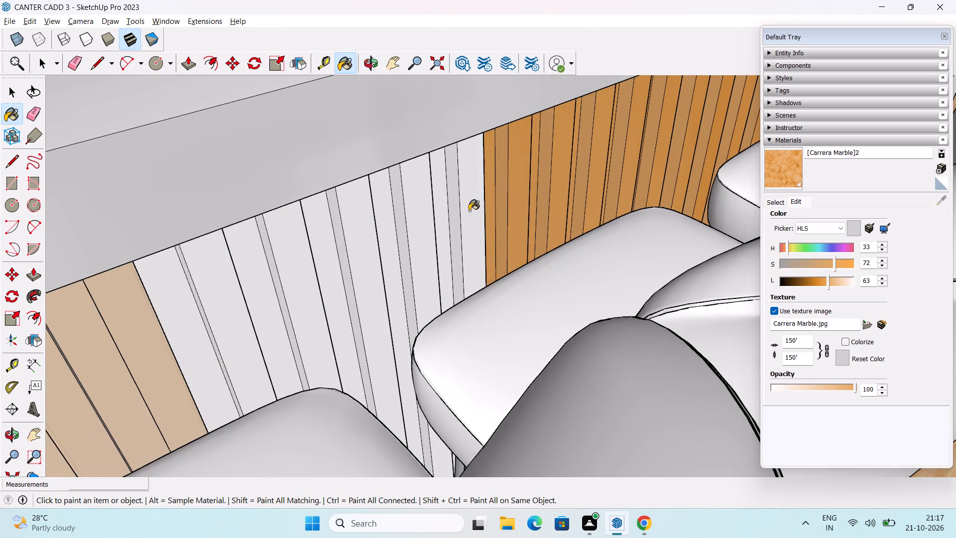
scroll(469, 211, "up", 5)
left_click(440, 213)
left_click(406, 225)
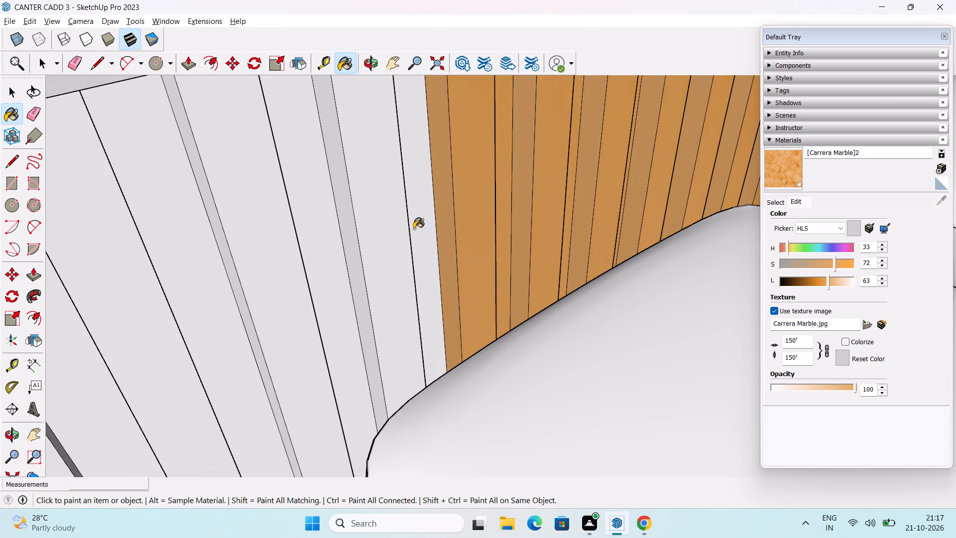
left_click(420, 227)
left_click(388, 233)
left_click(349, 245)
left_click_drag(334, 262, 328, 268)
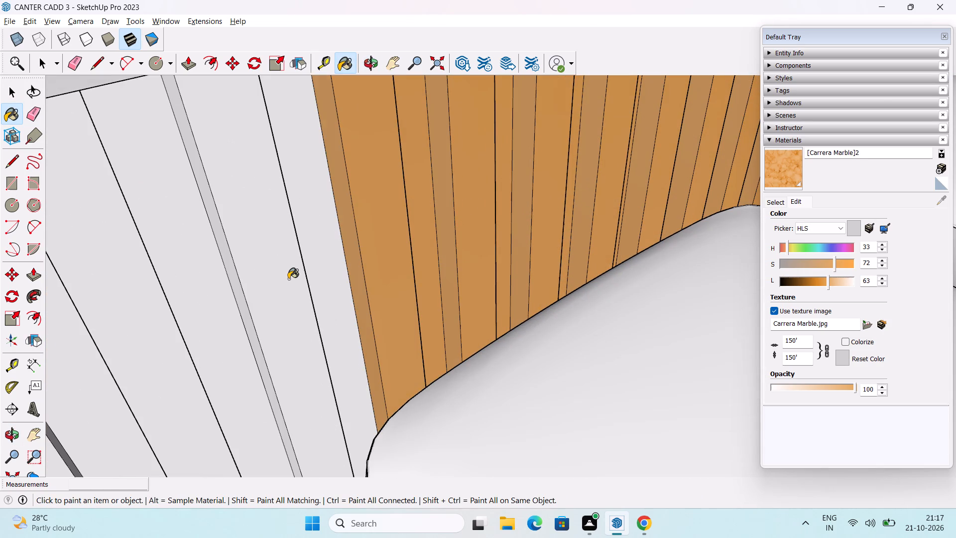
left_click(287, 279)
Paint the last white slats up to the beige wood-toned section of the island front with [Carrera Marble]2.
scroll(288, 274, "down", 2)
middle_click_drag(289, 273, 412, 199, "shift")
left_click(372, 223)
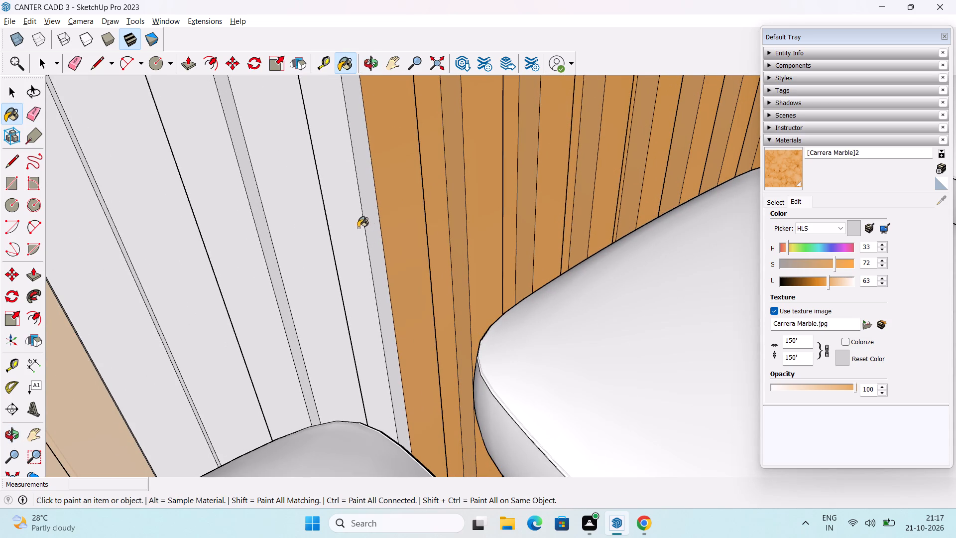
left_click(356, 227)
left_click(308, 234)
left_click(268, 249)
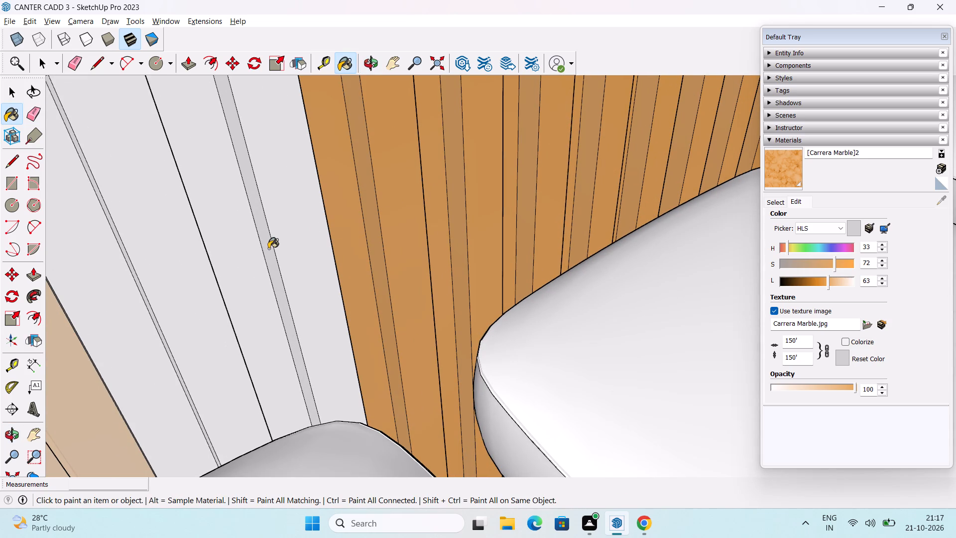
left_click(253, 256)
left_click(180, 270)
left_click(125, 294)
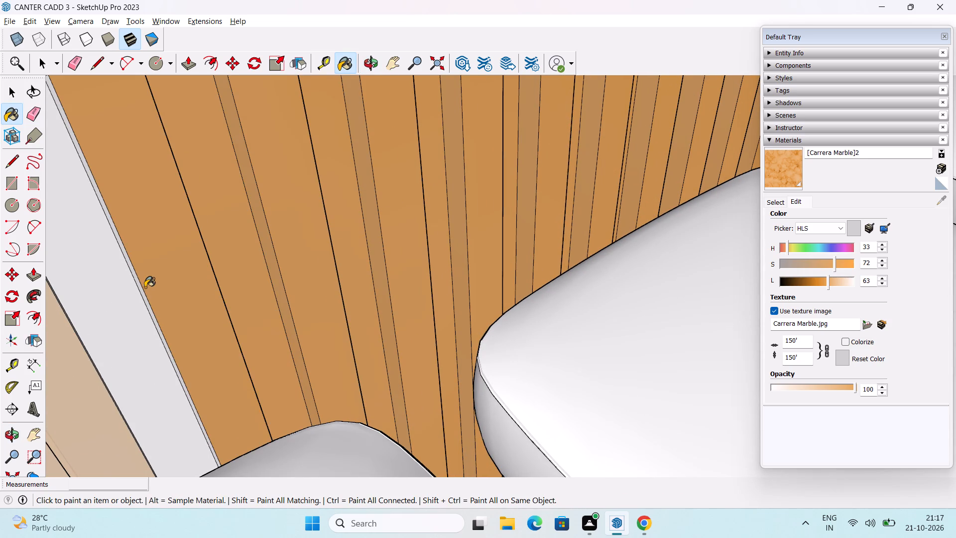
Fill the leftover white strip near the border with the beige wood-toned slats with [Carrera Marble]2.
scroll(145, 287, "down", 2)
middle_click_drag(145, 285, 61, 286)
middle_click_drag(151, 252, 239, 237)
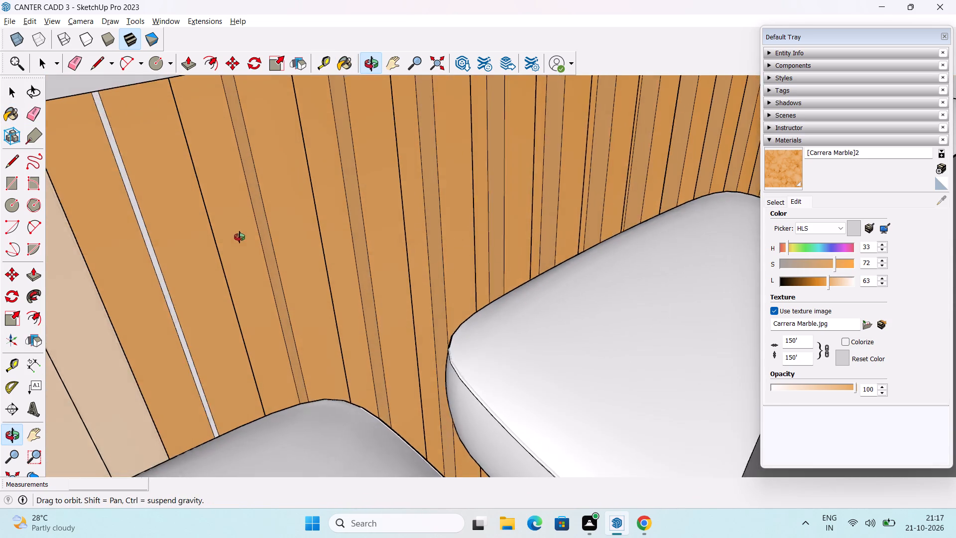
middle_click_drag(239, 237, 240, 238)
scroll(240, 238, "down", 6)
middle_click_drag(238, 251, 505, 142)
scroll(494, 164, "down", 4)
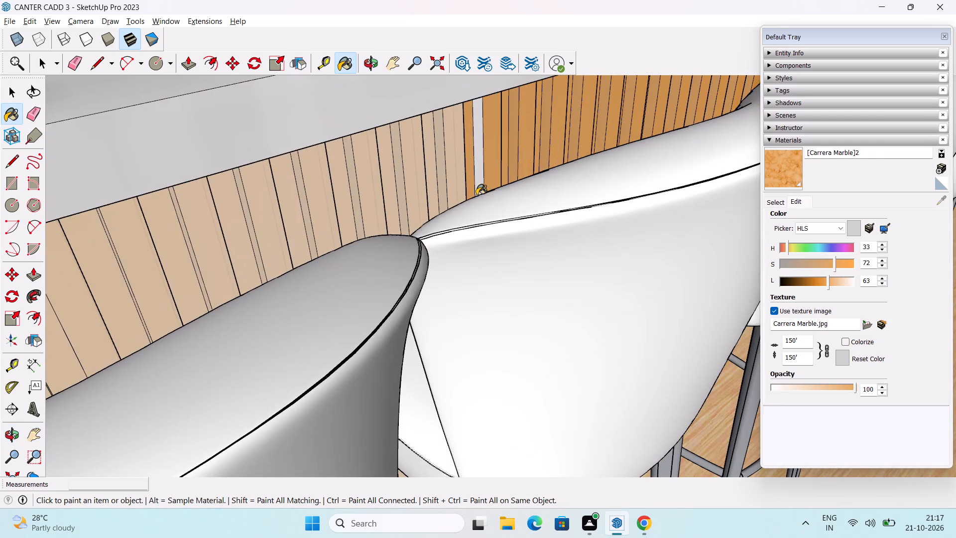
middle_click_drag(363, 190, 505, 137)
scroll(505, 137, "down", 3)
middle_click_drag(566, 142, 574, 193)
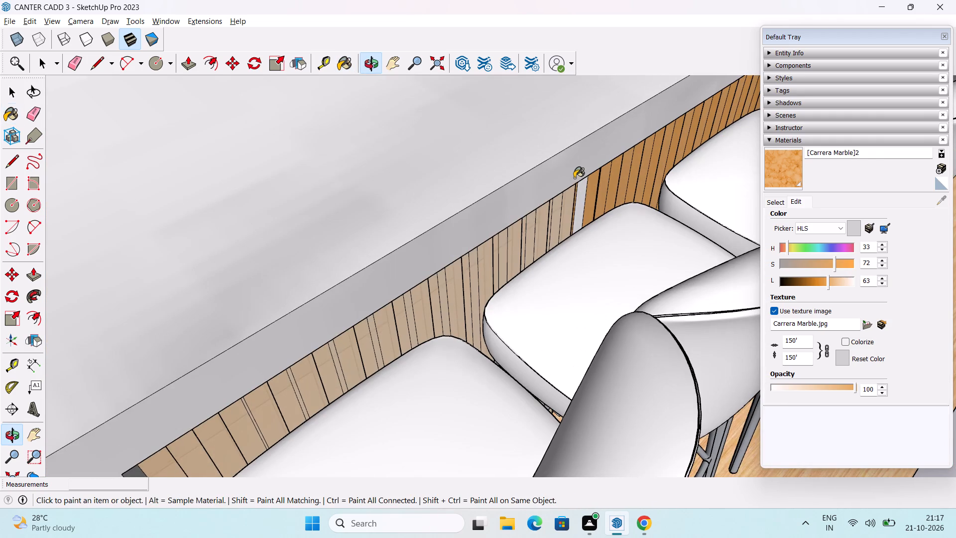
scroll(574, 177, "up", 1)
middle_click_drag(566, 199, 574, 127)
scroll(583, 130, "up", 2)
left_click(590, 122)
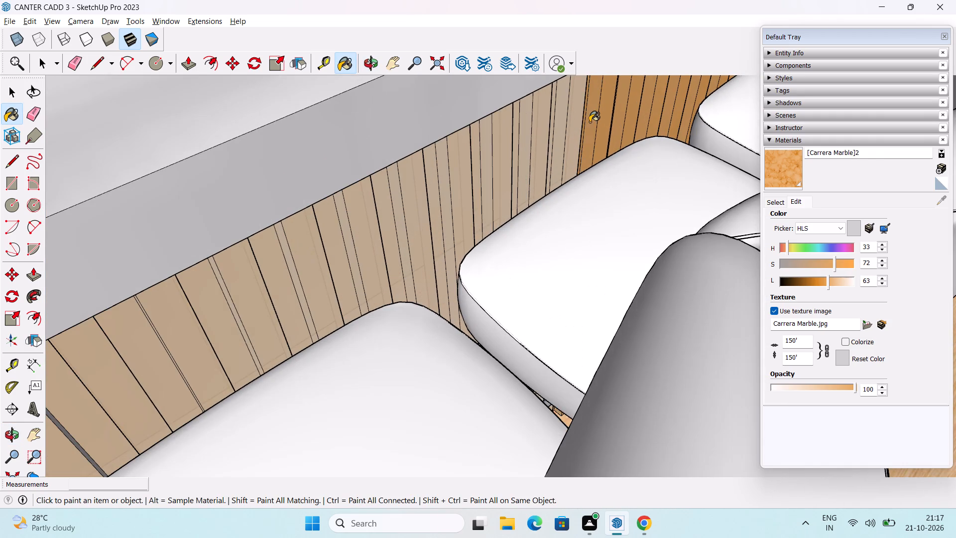
Repaint the first beige wood-toned slats next to the orange section with [Carrera Marble]2.
scroll(593, 121, "up", 8)
left_click(552, 132)
left_click(514, 146)
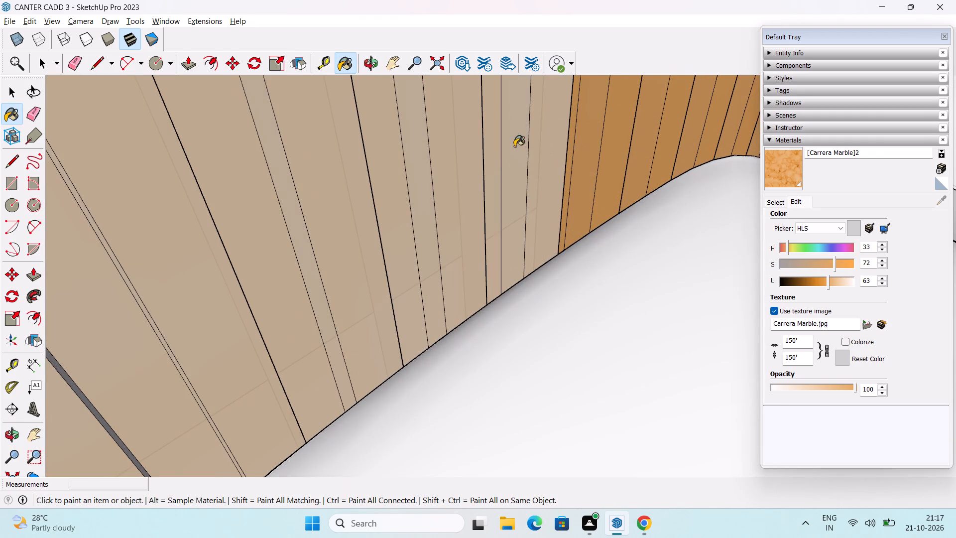
left_click(486, 161)
left_click_drag(469, 177, 460, 185)
left_click(422, 190)
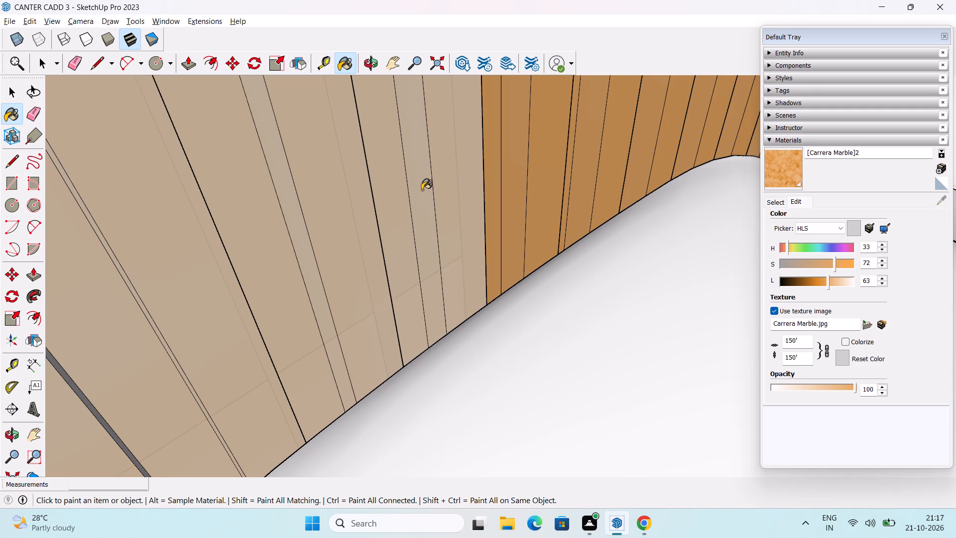
left_click(396, 211)
left_click(351, 225)
left_click(295, 239)
left_click(264, 255)
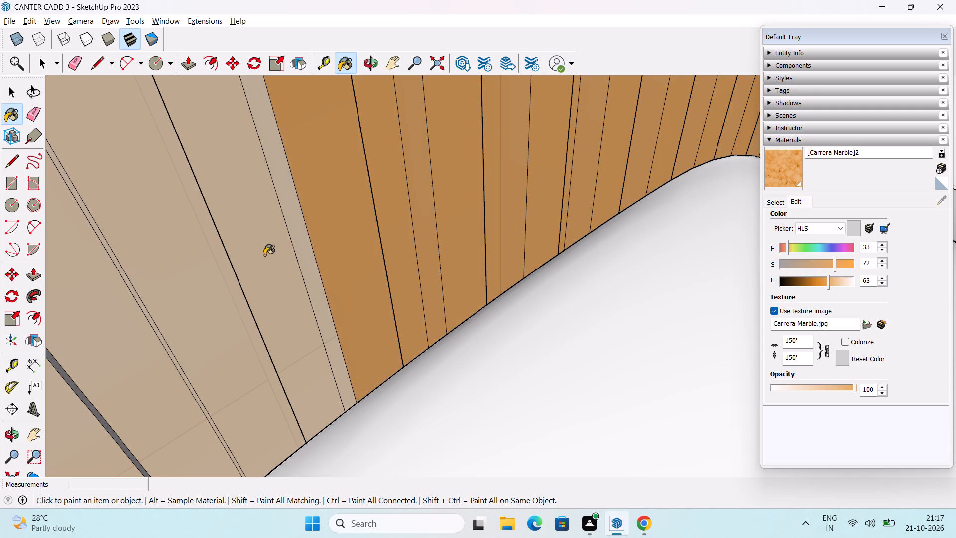
Paint the beige wood-toned slats beside the orange section, behind the stool seats, with [Carrera Marble]2.
scroll(268, 249, "down", 2)
middle_click_drag(268, 243, 539, 99, "shift")
left_click(517, 148)
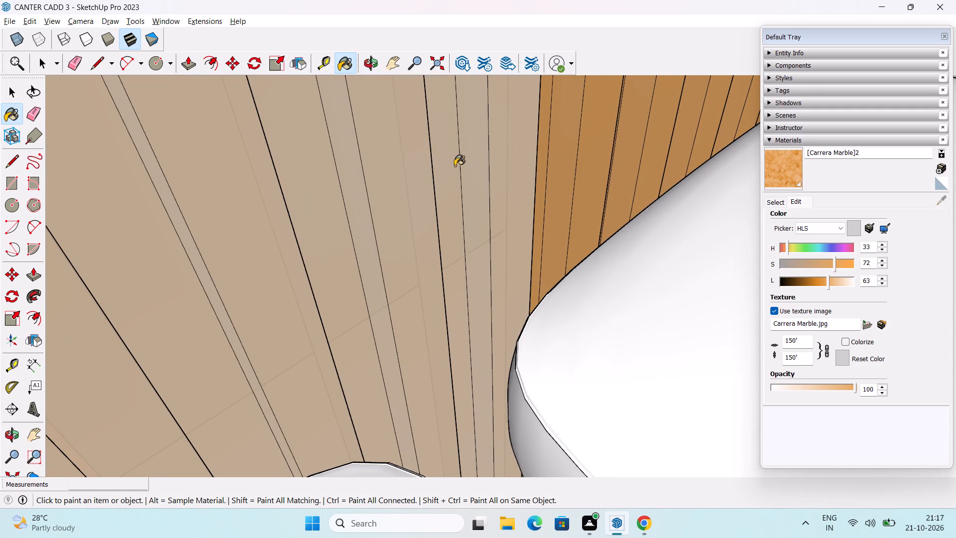
left_click_drag(464, 160, 459, 168)
left_click(446, 175)
left_click(404, 186)
left_click(475, 169)
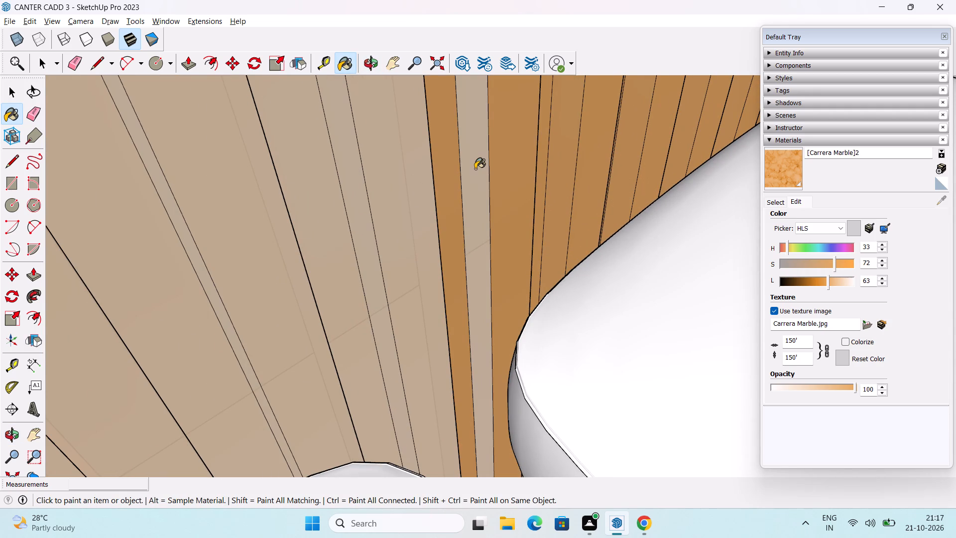
left_click(357, 215)
left_click(313, 220)
left_click(275, 231)
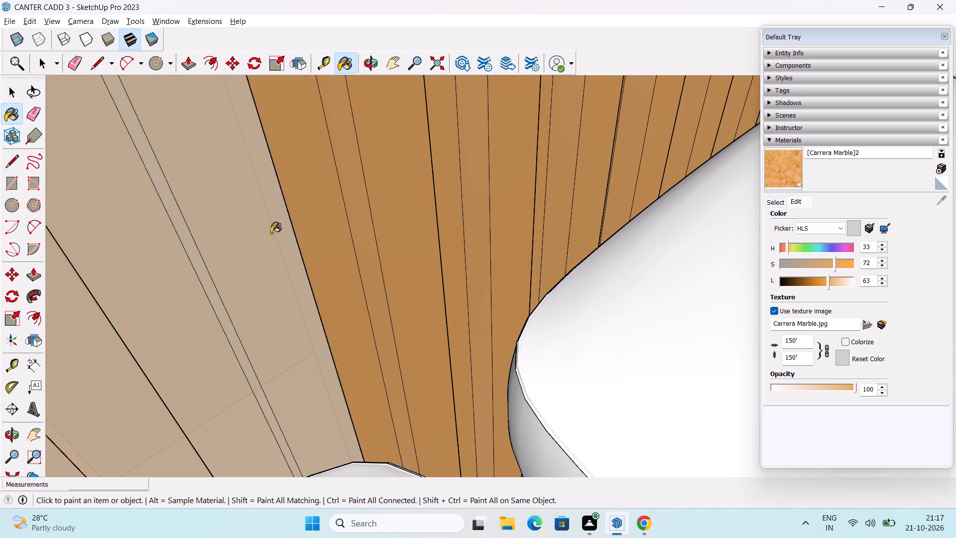
Continue [Carrera Marble]2 across the following beige wood-toned slats of the island front, towards its unfinished end.
middle_click_drag(270, 232, 488, 76, "shift")
scroll(488, 76, "down", 3)
left_click(440, 156)
left_click_drag(415, 170, 408, 177)
left_click(371, 185)
scroll(371, 182, "down", 2)
left_click(335, 187)
left_click(296, 197)
scroll(297, 194, "down", 2)
middle_click_drag(297, 194, 354, 172, "shift")
left_click(316, 181)
left_click(280, 188)
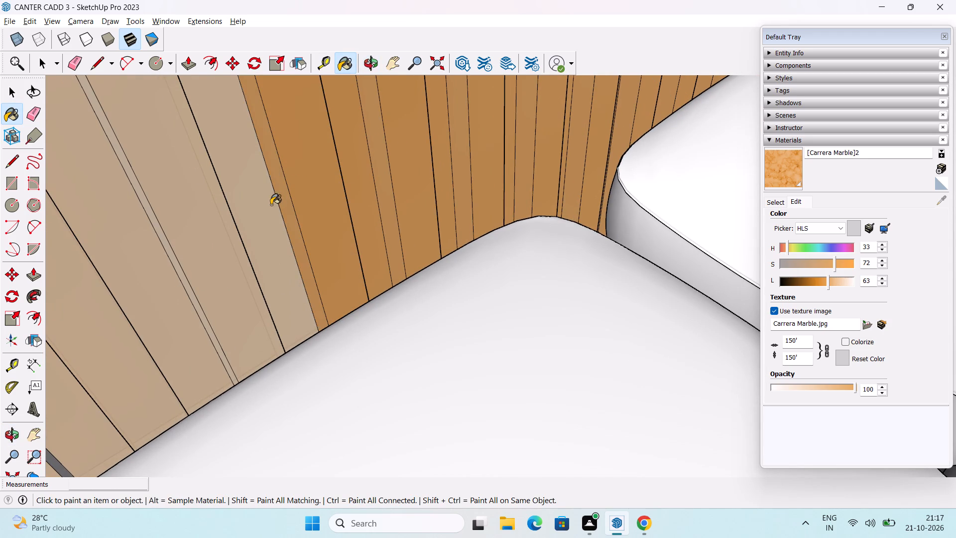
left_click(269, 205)
Cover the last beige wood-toned slats at the end of the island front with [Carrera Marble]2.
scroll(266, 206, "down", 3)
middle_click_drag(265, 201, 466, 172, "shift")
left_click(428, 190)
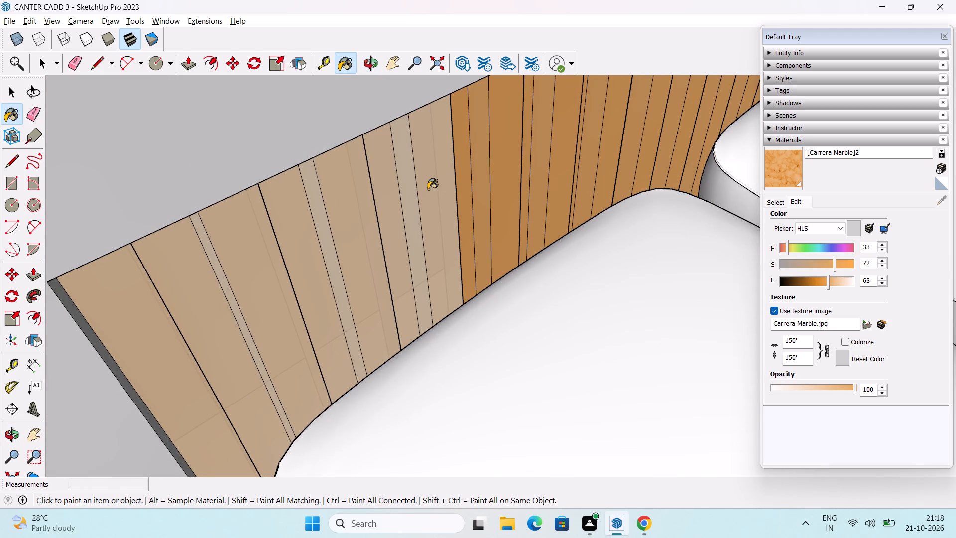
left_click(410, 194)
left_click(386, 210)
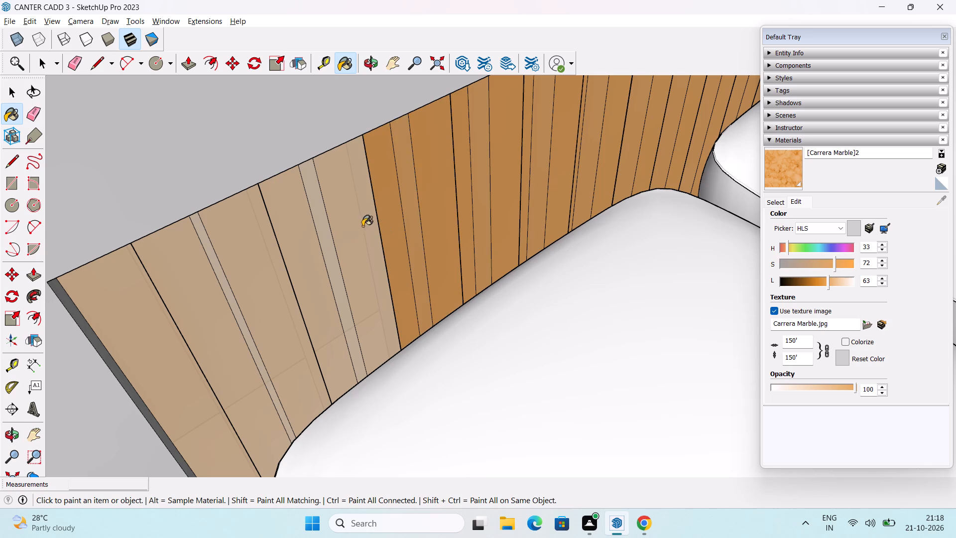
left_click(360, 223)
left_click(324, 225)
left_click(289, 254)
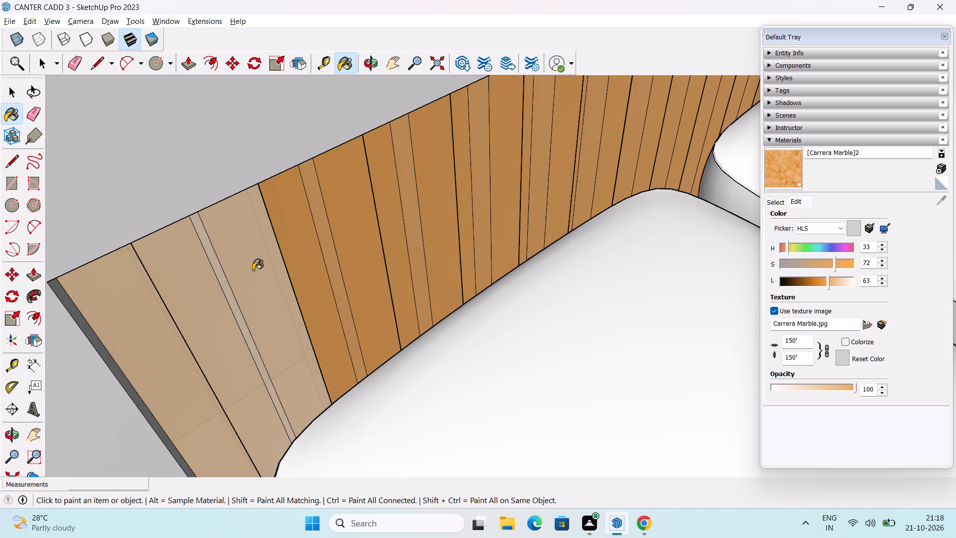
left_click(253, 270)
left_click(226, 291)
left_click(206, 303)
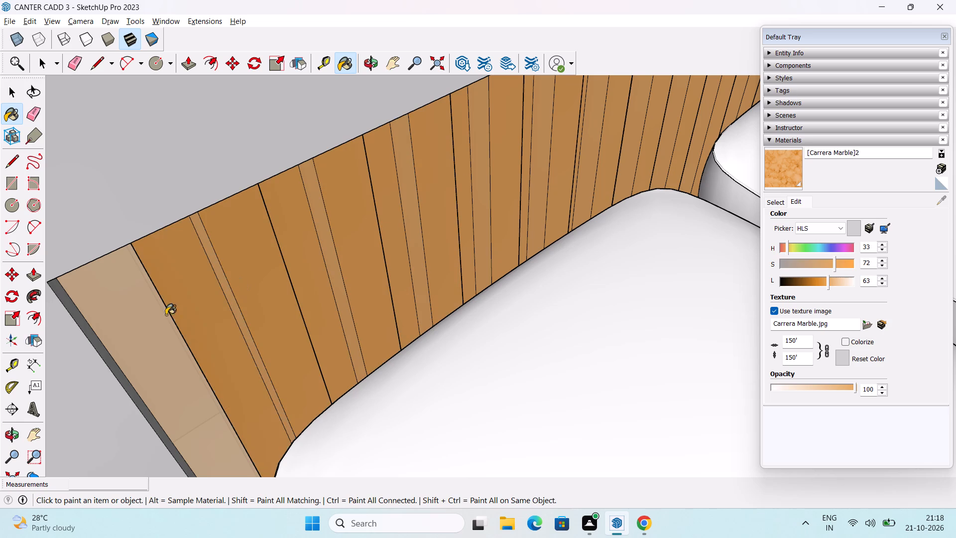
left_click(143, 317)
Inspect the painted slats along the island front from above the stools for any unpainted faces.
middle_click_drag(236, 290, 177, 249)
scroll(217, 253, "down", 2)
middle_click_drag(230, 268, 366, 241)
scroll(453, 207, "down", 2)
middle_click_drag(602, 169, 347, 323)
middle_click_drag(483, 212, 535, 183)
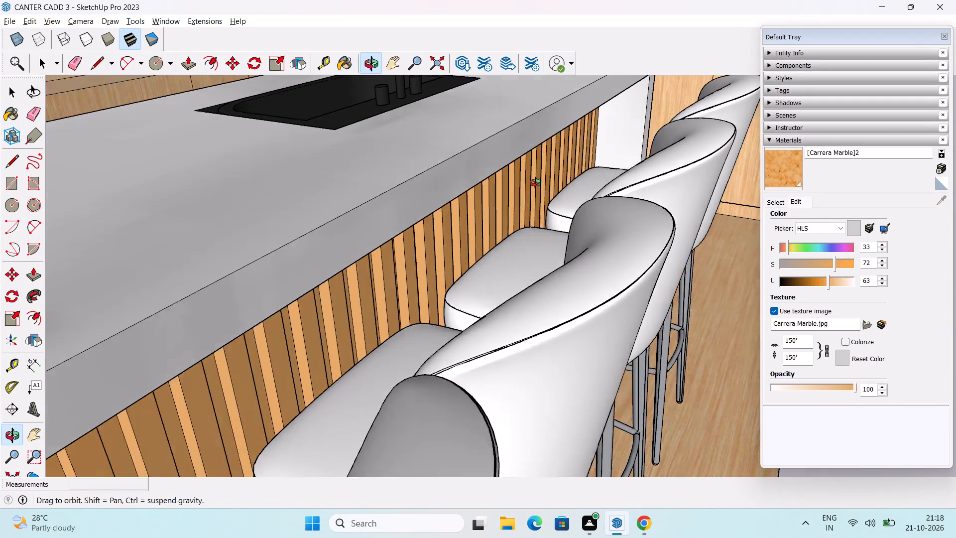
middle_click_drag(535, 183, 539, 181)
scroll(544, 175, "up", 13)
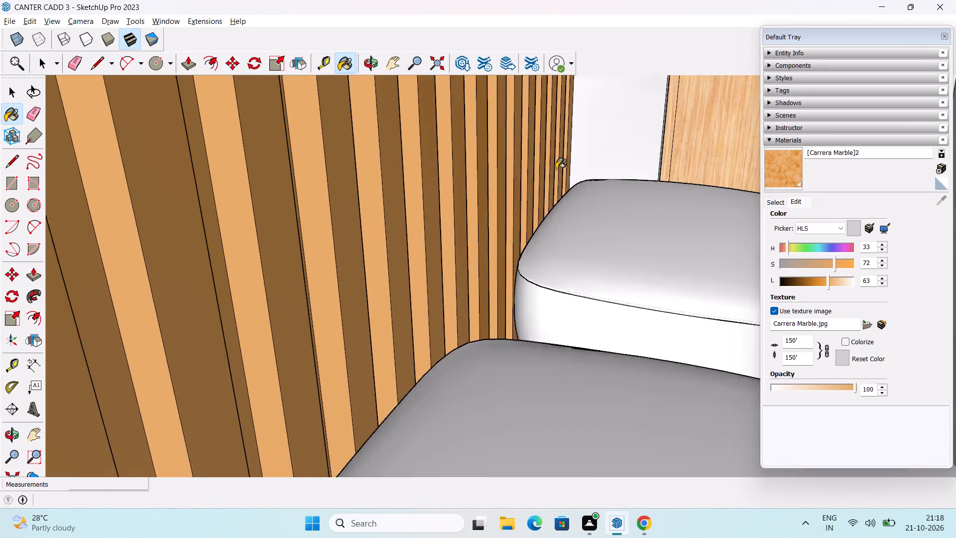
scroll(556, 169, "up", 4)
scroll(586, 154, "down", 17)
Paint one white slat side face beside the nearest stool, on the opposite side of the slats, with [Carrera Marble]2.
middle_click_drag(610, 262, 478, 269)
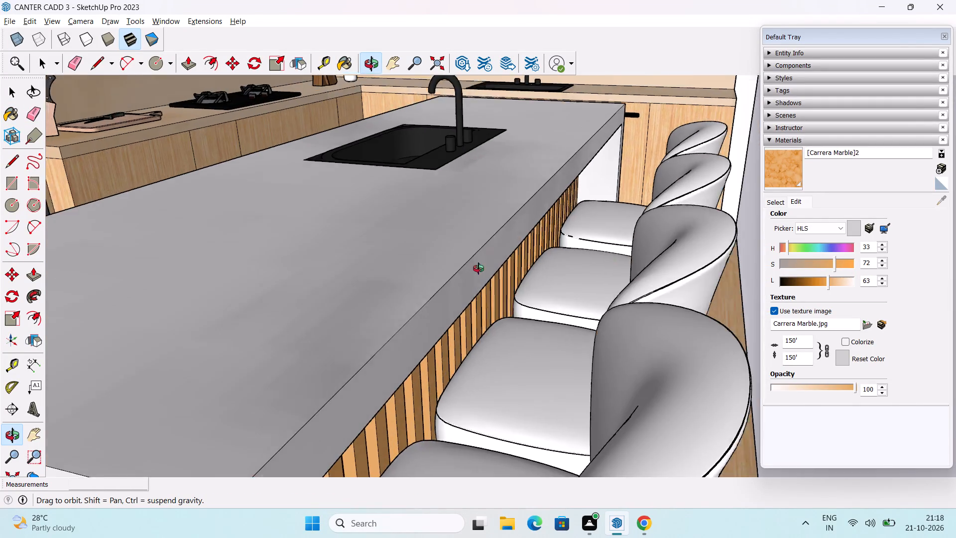
middle_click_drag(478, 269, 77, 254)
middle_click_drag(532, 283, 456, 294)
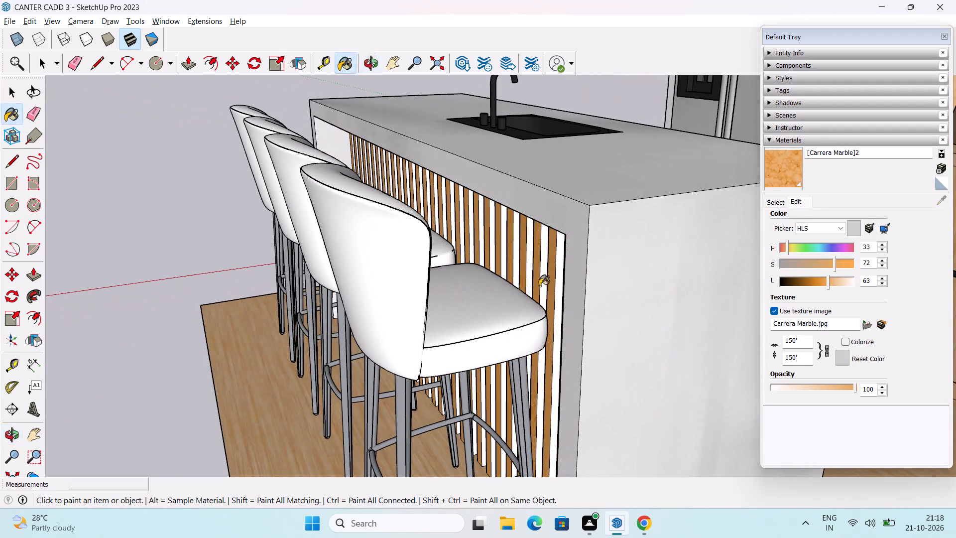
scroll(559, 274, "up", 5)
middle_click_drag(556, 276, 656, 295)
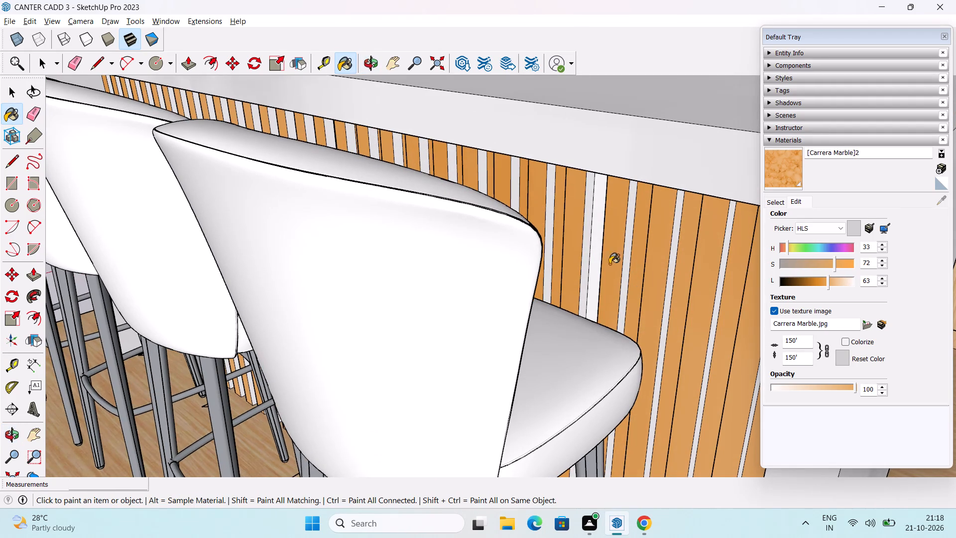
left_click(584, 242)
left_click(593, 243)
Fill the white slat side faces between the nearest stool and the island's near waterfall end with [Carrera Marble]2.
middle_click_drag(663, 263, 534, 258)
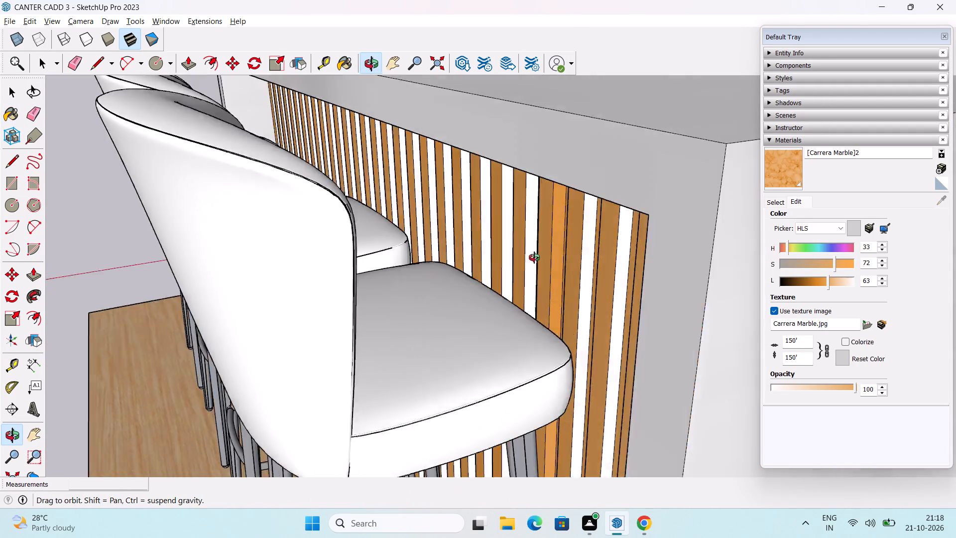
middle_click_drag(534, 258, 566, 252)
scroll(596, 259, "up", 2)
middle_click_drag(597, 259, 665, 280)
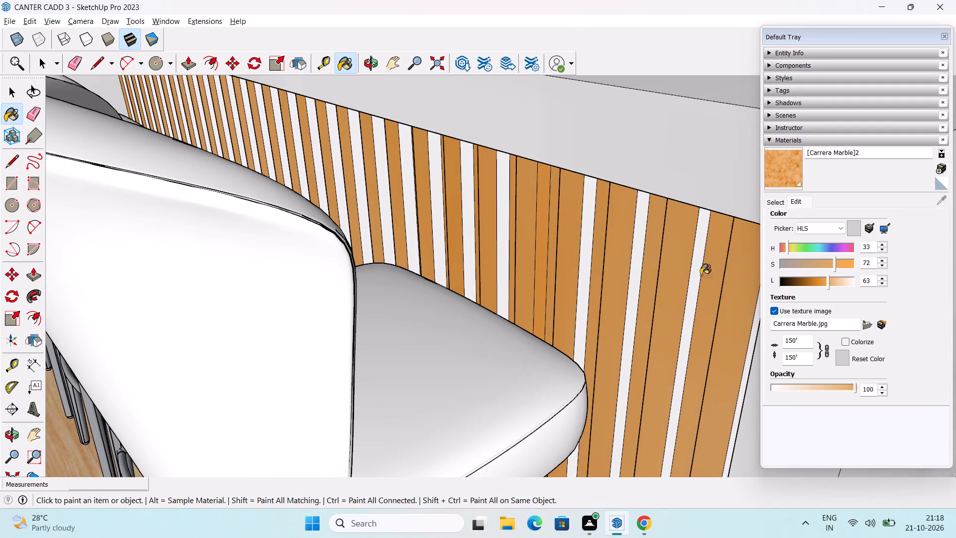
middle_click_drag(741, 312, 759, 323)
middle_click_drag(757, 322, 718, 306)
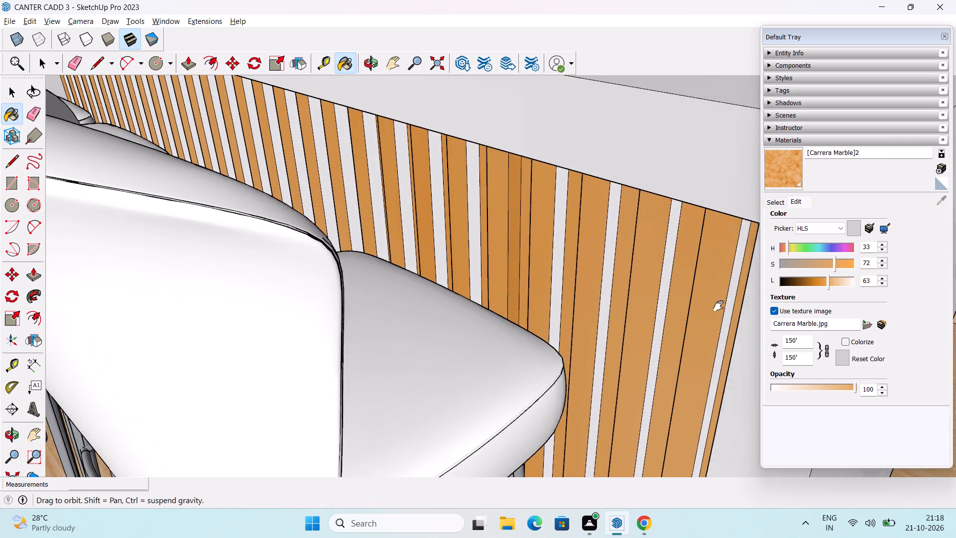
middle_click_drag(718, 306, 661, 298)
middle_click_drag(630, 293, 671, 294)
scroll(659, 281, "up", 1)
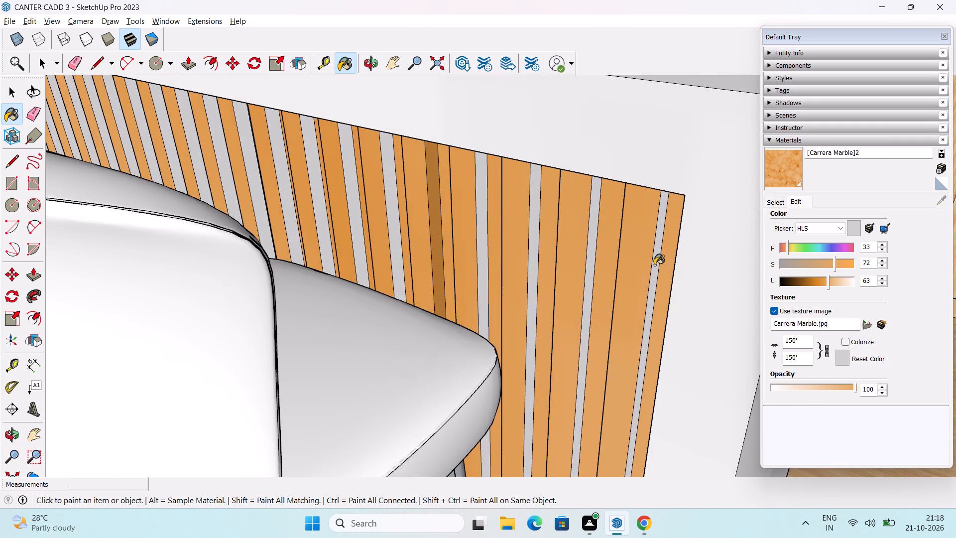
left_click(654, 263)
left_click(583, 239)
left_click(523, 232)
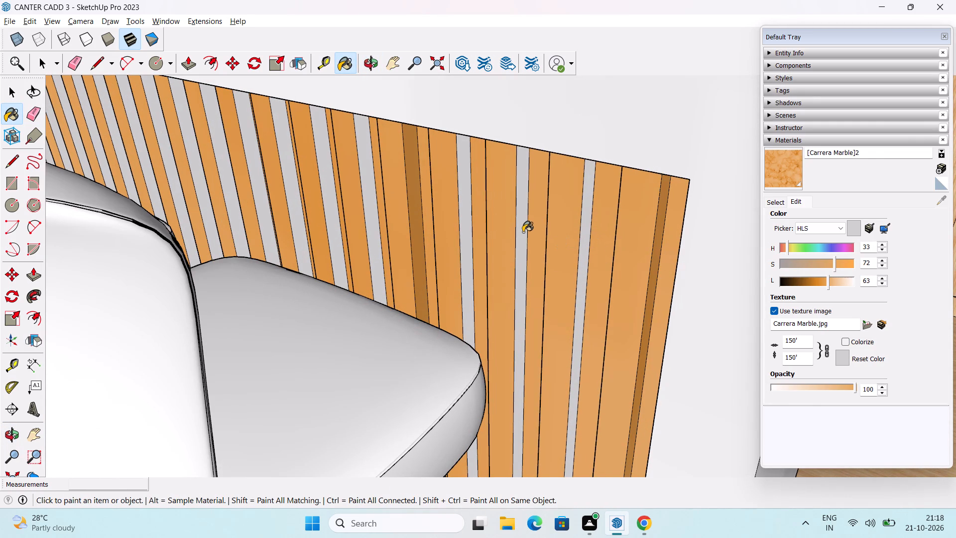
left_click(464, 222)
Apply [Carrera Marble]2 to the white slat side faces above and behind the nearest stool's seat.
left_click(369, 211)
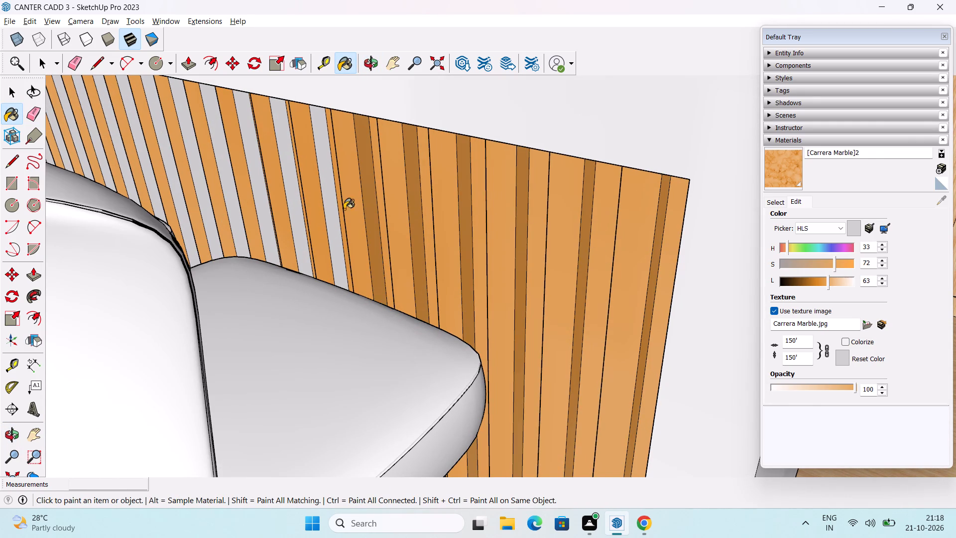
left_click(329, 198)
left_click(290, 185)
left_click(258, 186)
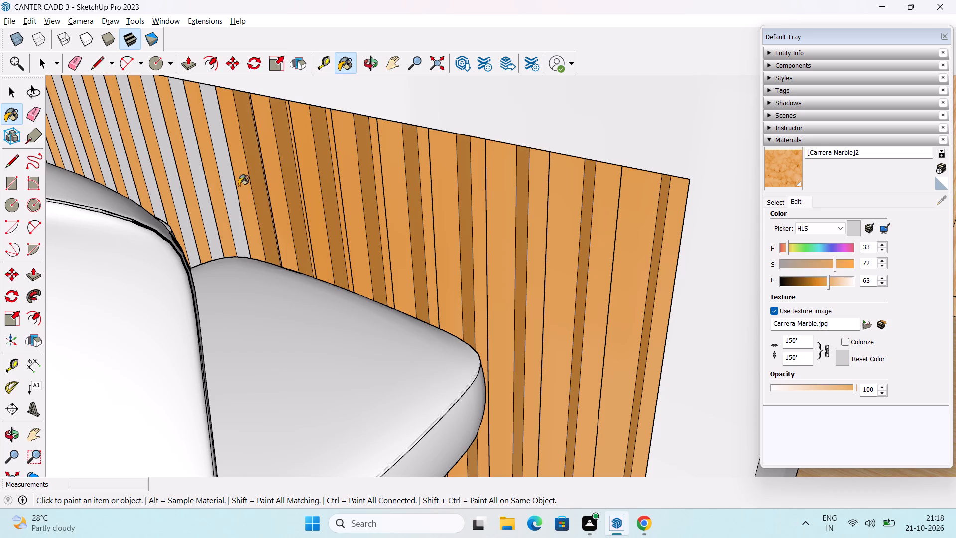
left_click(229, 179)
left_click(200, 179)
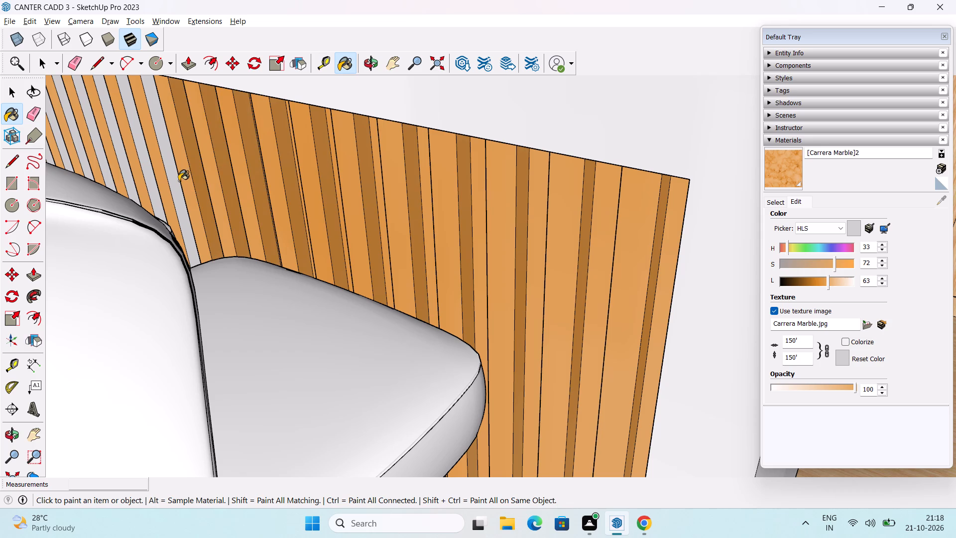
left_click(169, 176)
left_click(147, 176)
Paint the following white slat side faces behind the middle stools, along the sink side of the island, with [Carrera Marble]2.
middle_click_drag(154, 162, 221, 171, "shift")
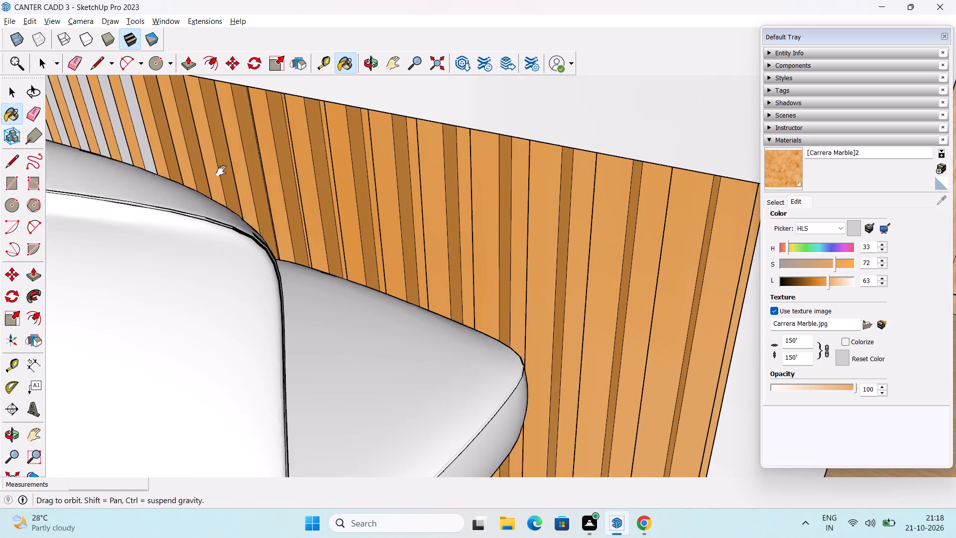
middle_click_drag(221, 171, 414, 300, "shift")
left_click(361, 263)
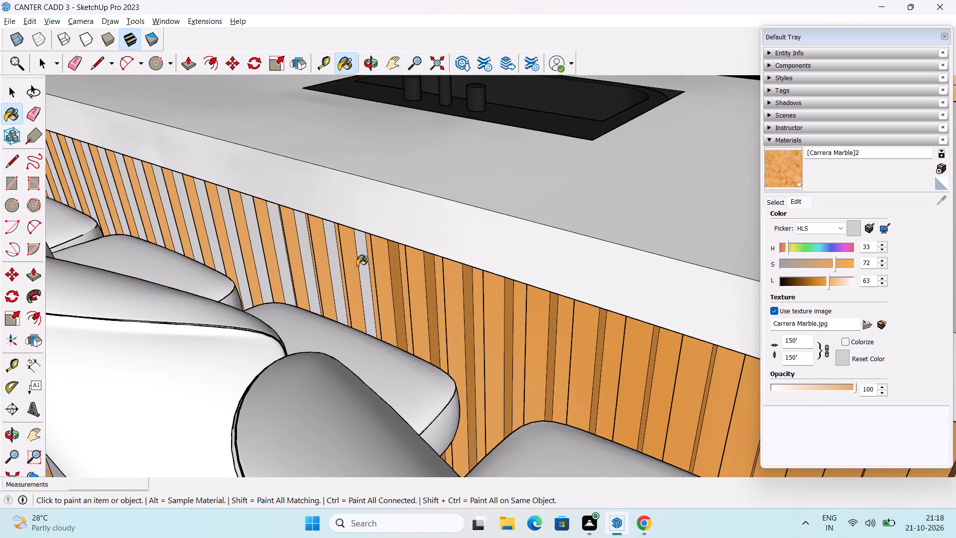
left_click(335, 262)
left_click(303, 254)
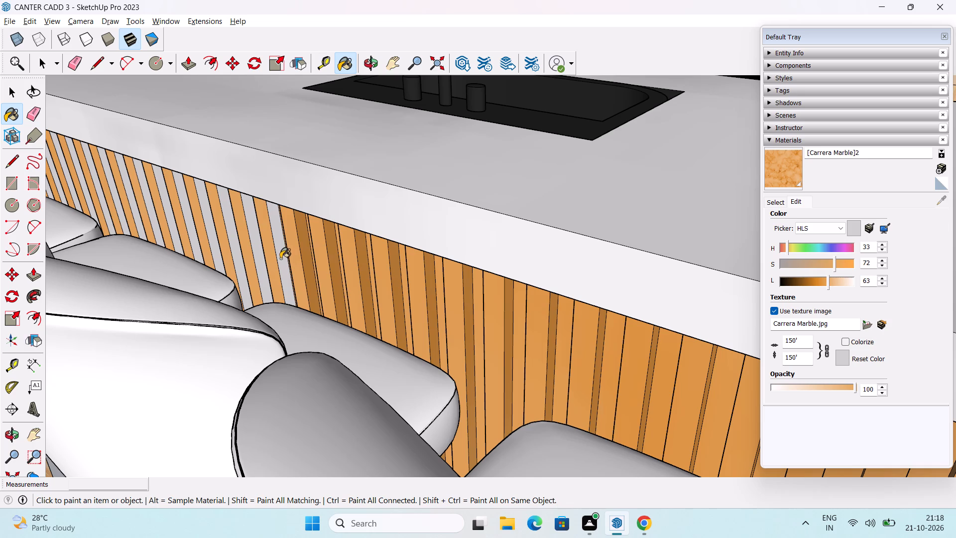
left_click(280, 258)
left_click(252, 246)
middle_click_drag(256, 239, 324, 301, "shift")
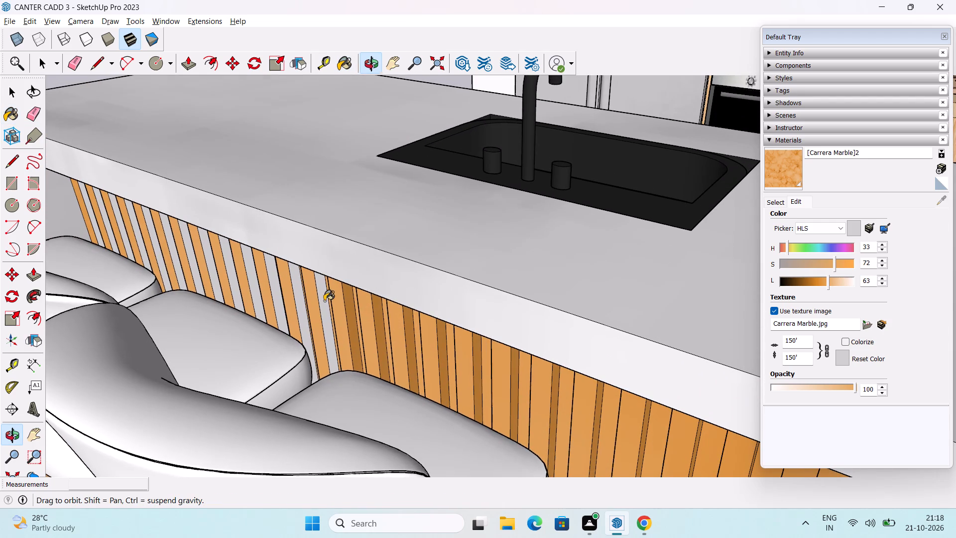
left_click(326, 294)
left_click(299, 299)
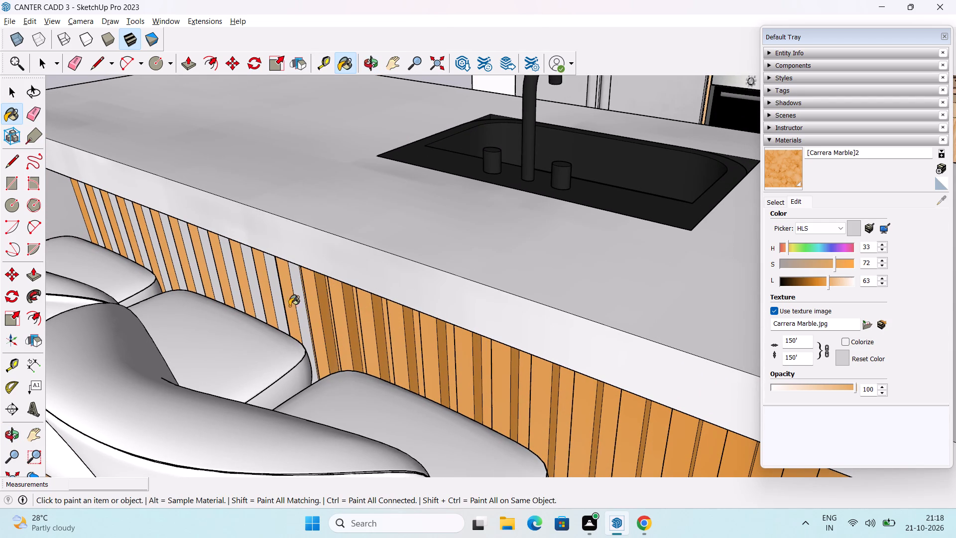
left_click(275, 291)
left_click(251, 284)
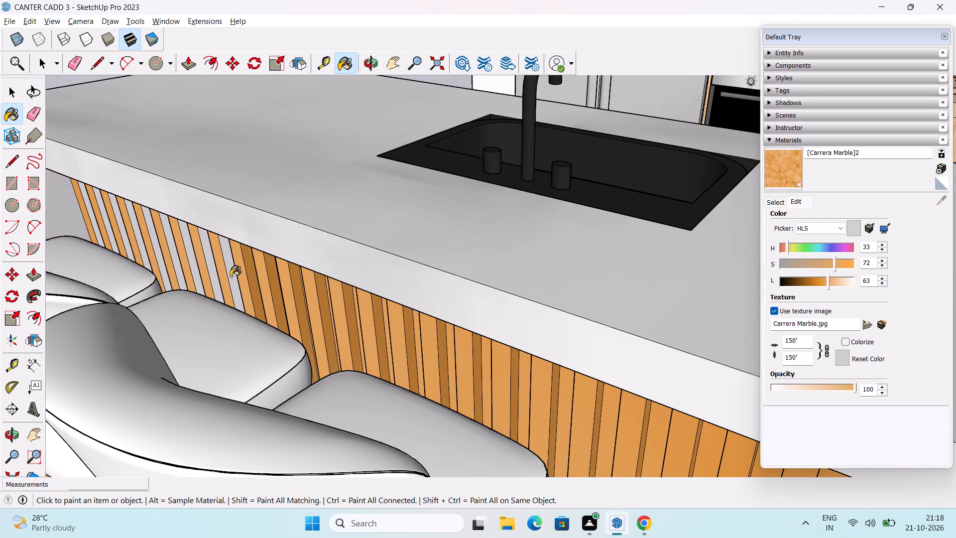
left_click(231, 276)
Cover the remaining white slat side faces up to the far end of the island front with [Carrera Marble]2.
middle_click_drag(248, 255, 332, 309, "shift")
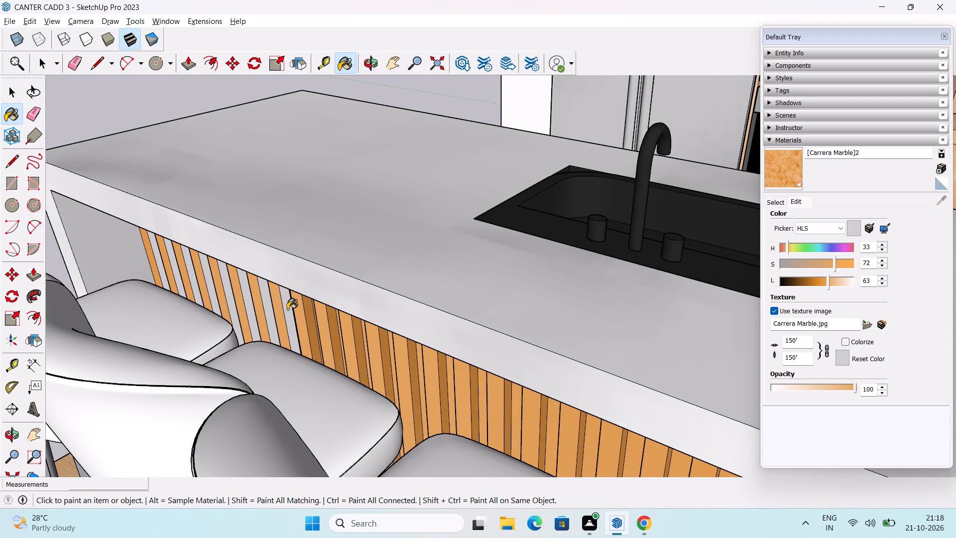
left_click(287, 309)
scroll(287, 309, "up", 2)
left_click(264, 298)
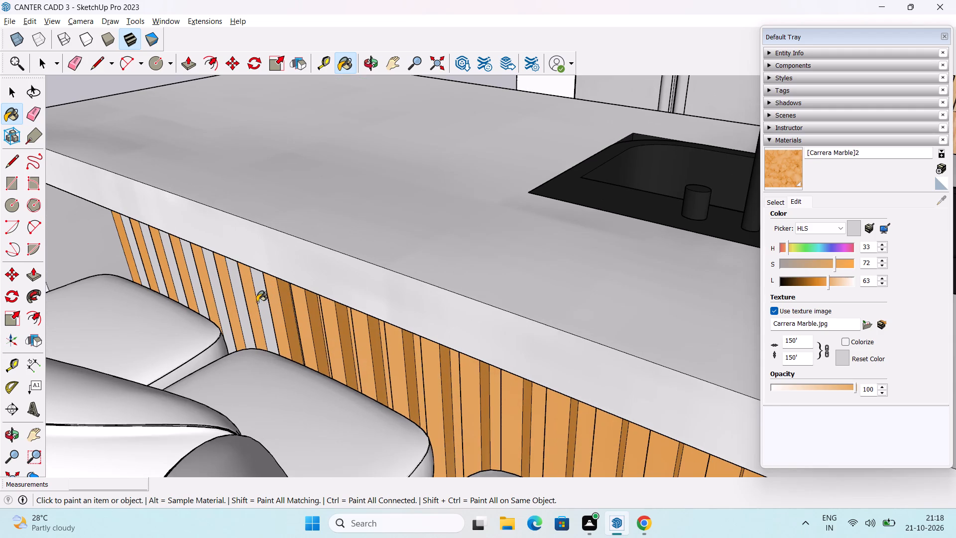
left_click(237, 296)
left_click(214, 290)
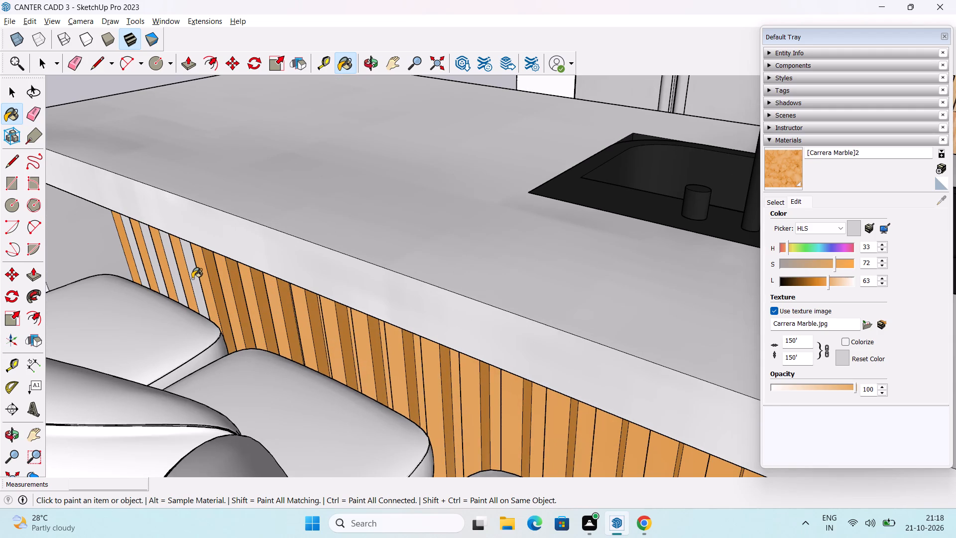
left_click(192, 278)
left_click(172, 272)
left_click(156, 271)
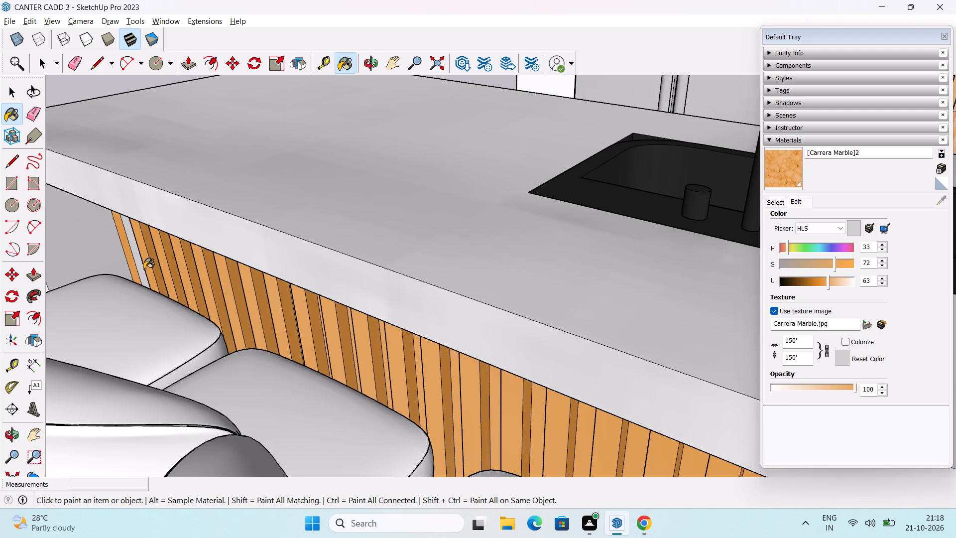
left_click(135, 261)
Review the finished island slats, marble top and waterfall ends together with the surrounding kitchen from several angles.
scroll(139, 263, "down", 12)
middle_click_drag(188, 292, 238, 243)
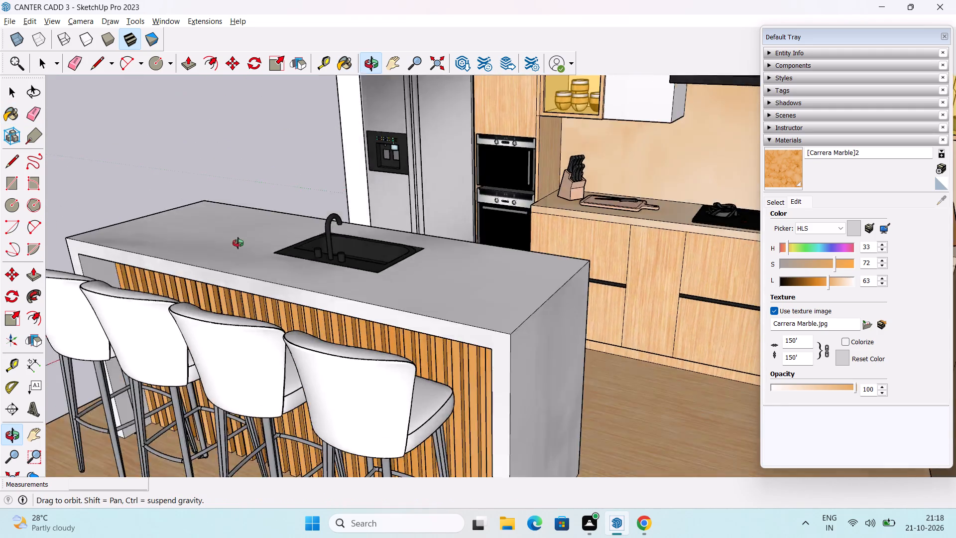
middle_click_drag(238, 243, 477, 374)
scroll(484, 358, "down", 2)
middle_click_drag(493, 364, 505, 267)
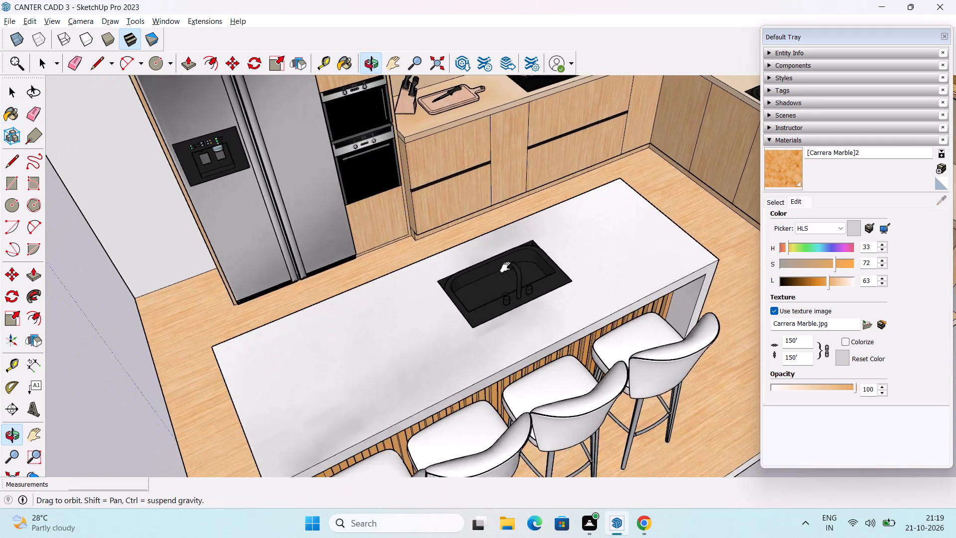
middle_click_drag(505, 267, 485, 182)
middle_click_drag(435, 307, 592, 273)
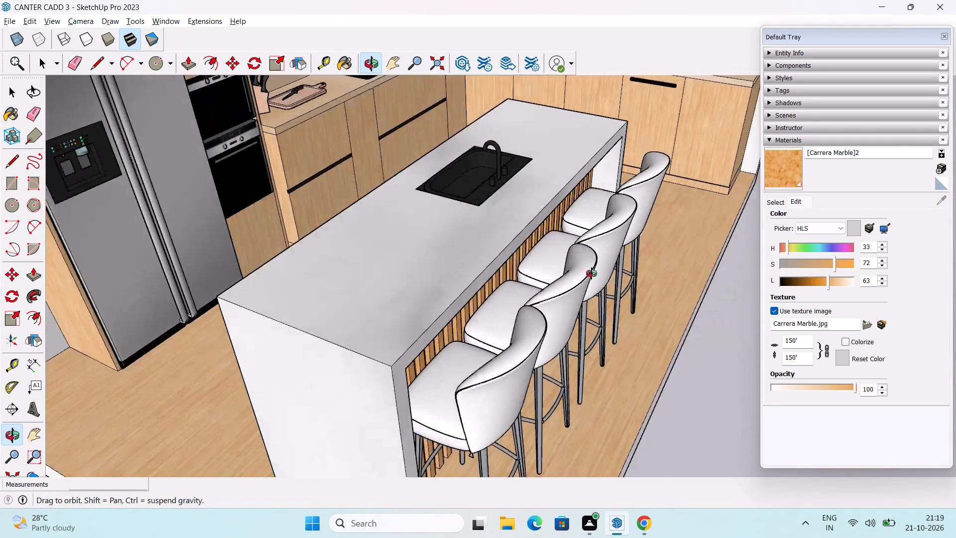
middle_click_drag(592, 273, 477, 297)
key("space")
scroll(532, 309, "down", 6)
middle_click_drag(543, 314, 500, 386)
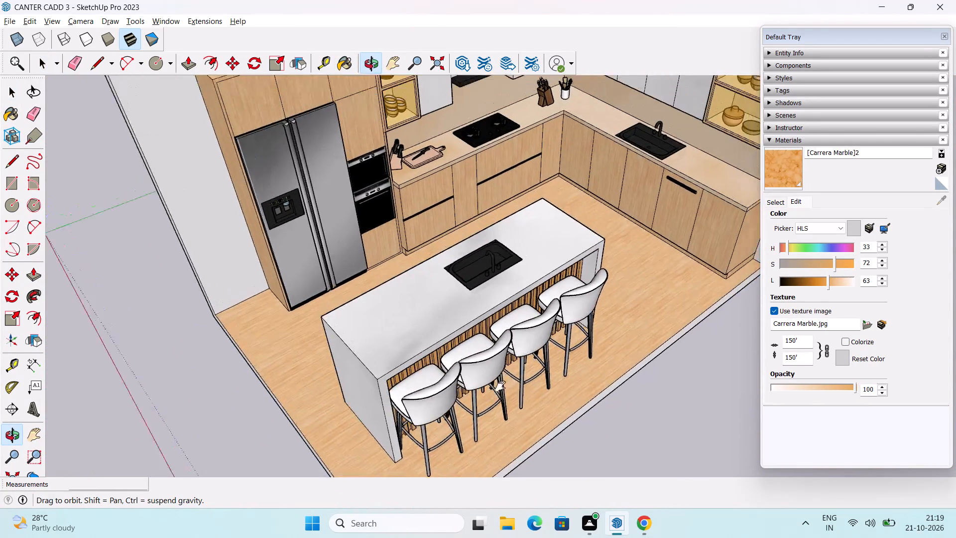
Examine the whole kitchen, from the island and stools to the sink-side counter, for surfaces that still need a material.
middle_click_drag(500, 386, 481, 413)
scroll(480, 404, "down", 2)
middle_click_drag(480, 400, 457, 331)
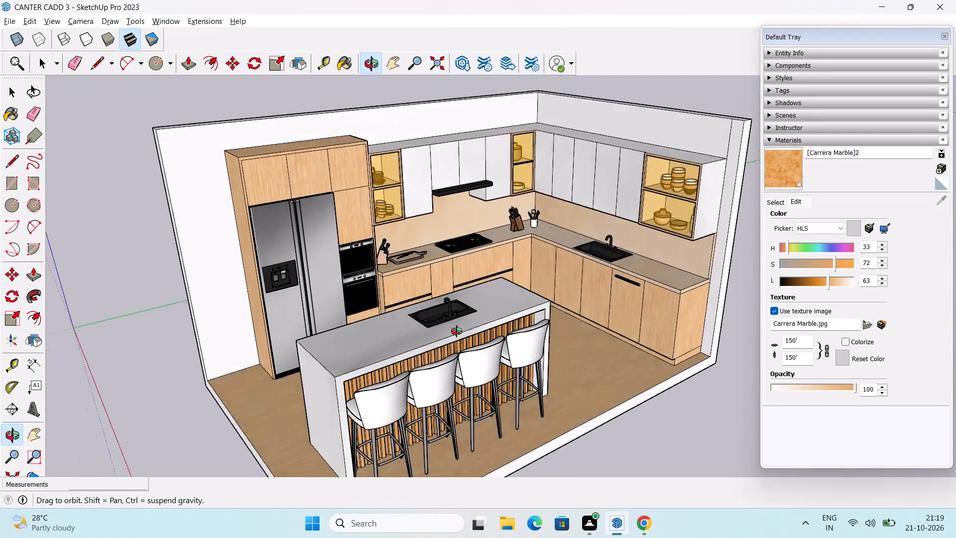
middle_click_drag(457, 331, 462, 334)
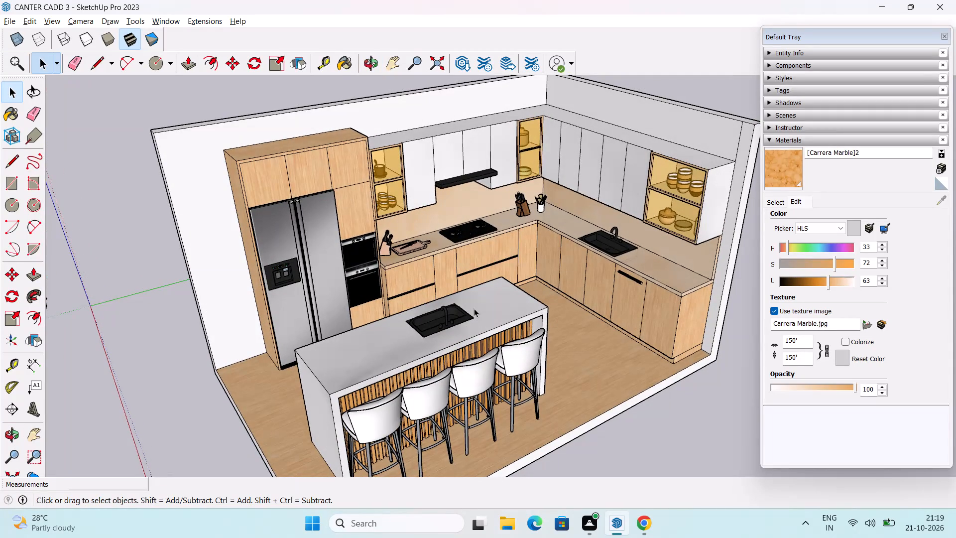
scroll(761, 291, "down", 2)
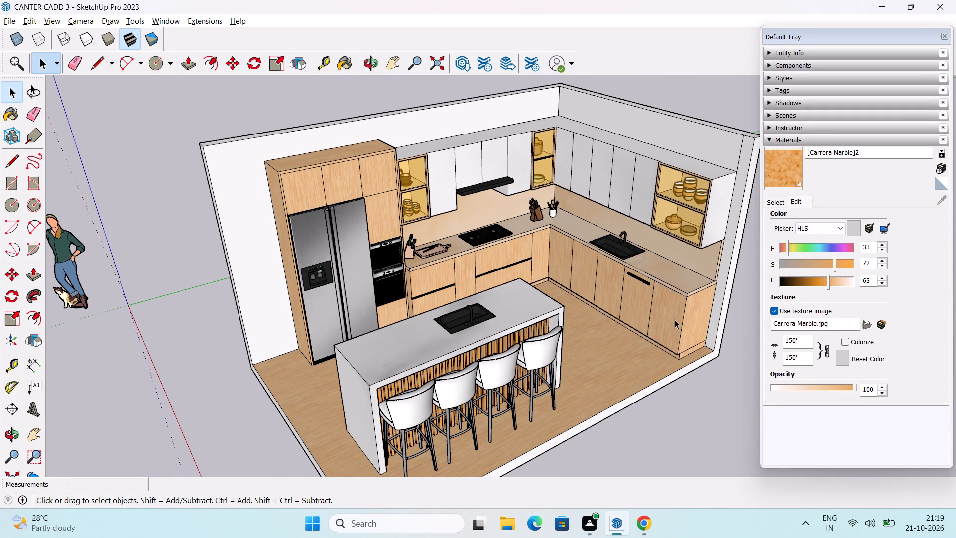
middle_click_drag(675, 320, 685, 331)
middle_click_drag(685, 331, 634, 366)
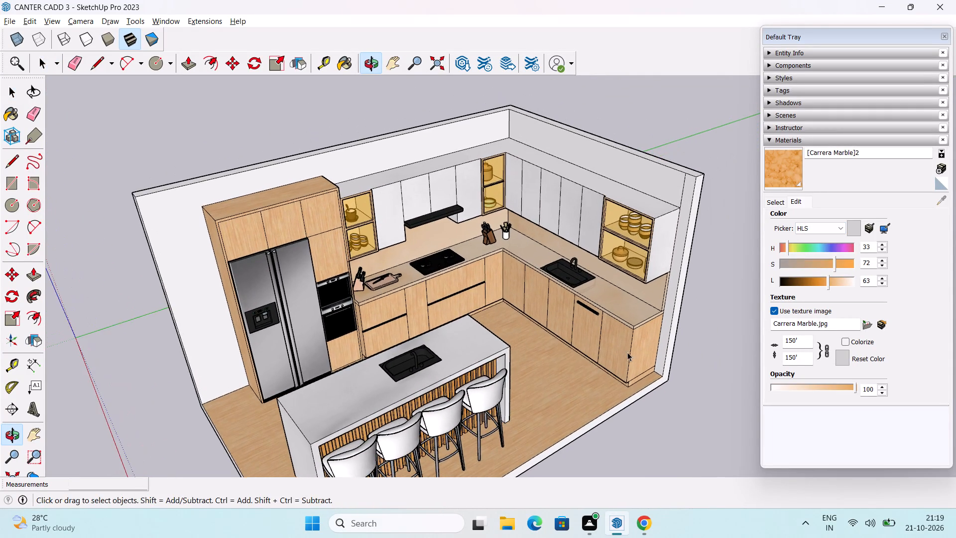
middle_click_drag(627, 352, 635, 340)
scroll(614, 312, "up", 7)
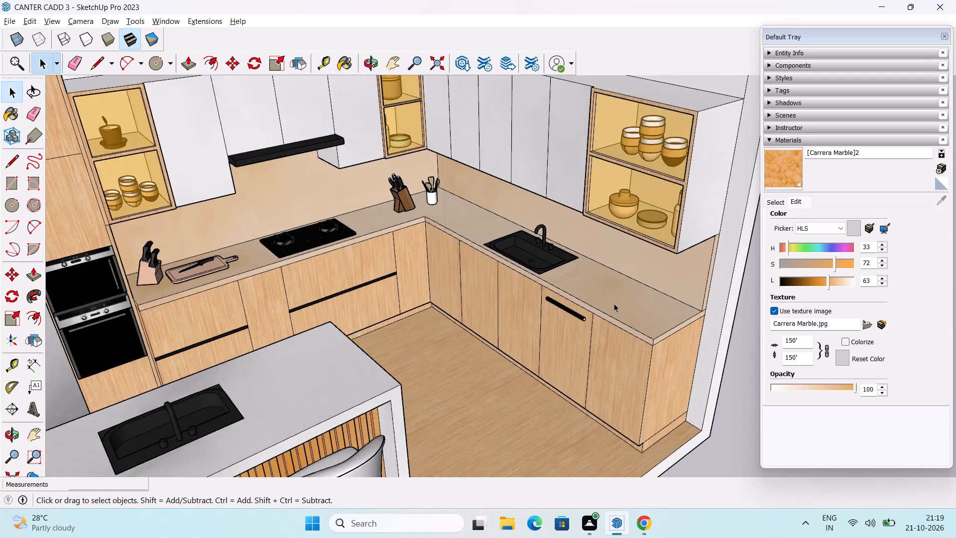
scroll(614, 303, "up", 3)
middle_click_drag(614, 305, 596, 376)
scroll(593, 357, "down", 5)
middle_click_drag(568, 370, 591, 338)
scroll(591, 338, "down", 3)
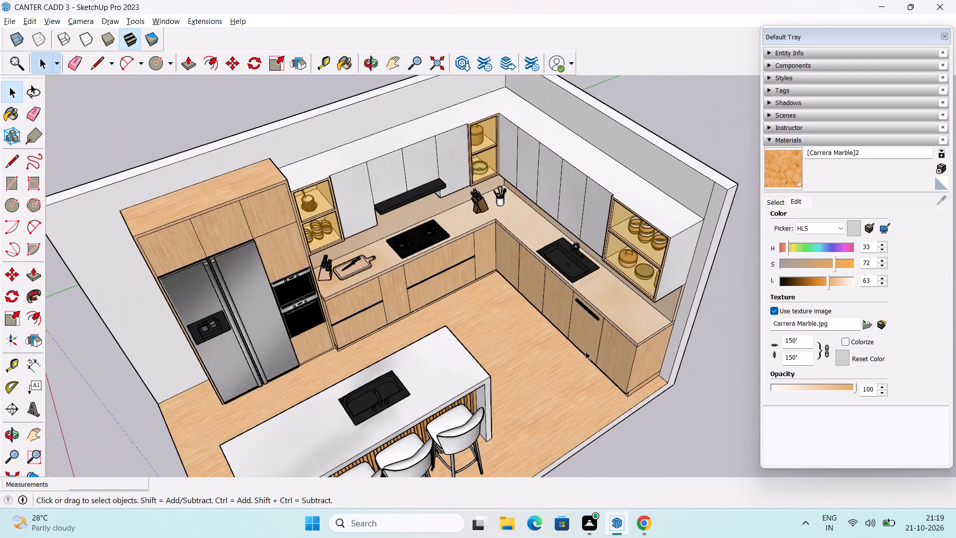
middle_click_drag(578, 362, 565, 342)
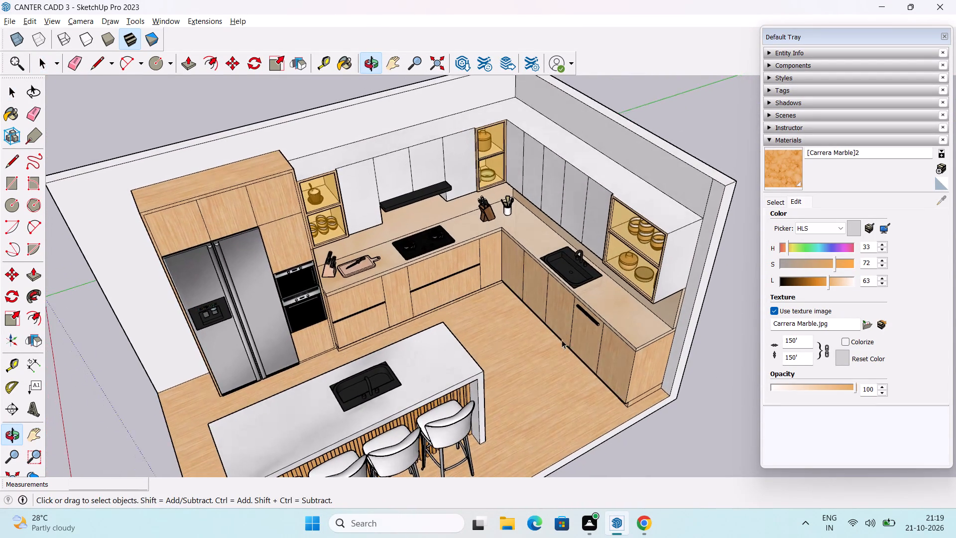
scroll(559, 333, "down", 2)
middle_click_drag(559, 336, 584, 293)
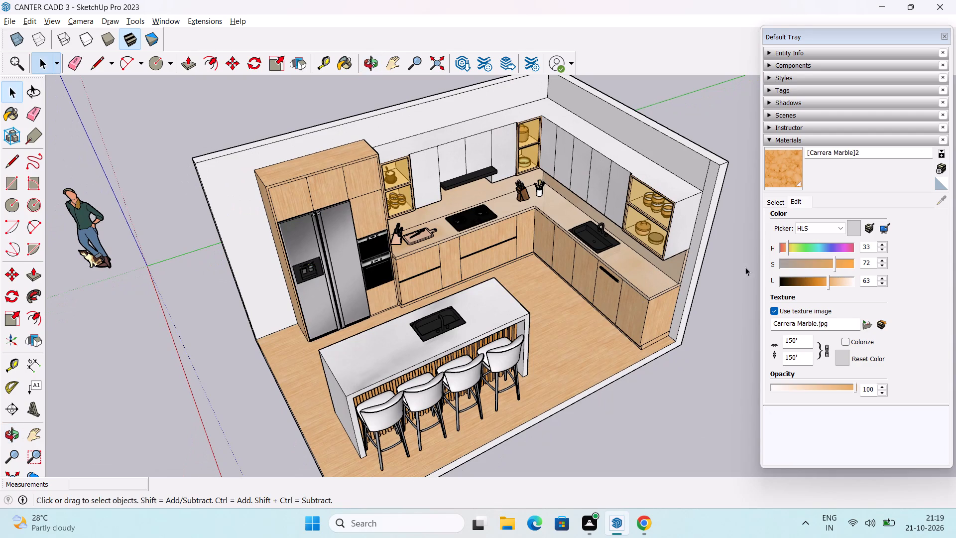
Paint the seats and backrests of the four island bar stools with 0049_Beige from the Colors-Named collection.
left_click(768, 202)
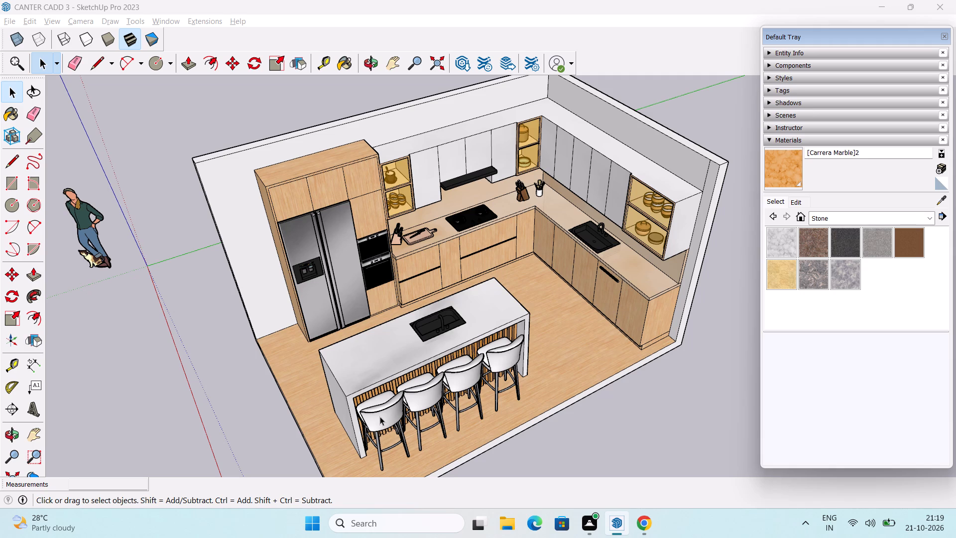
scroll(381, 416, "up", 2)
middle_click_drag(401, 423, 423, 375)
triple_click(403, 379)
left_click(398, 368)
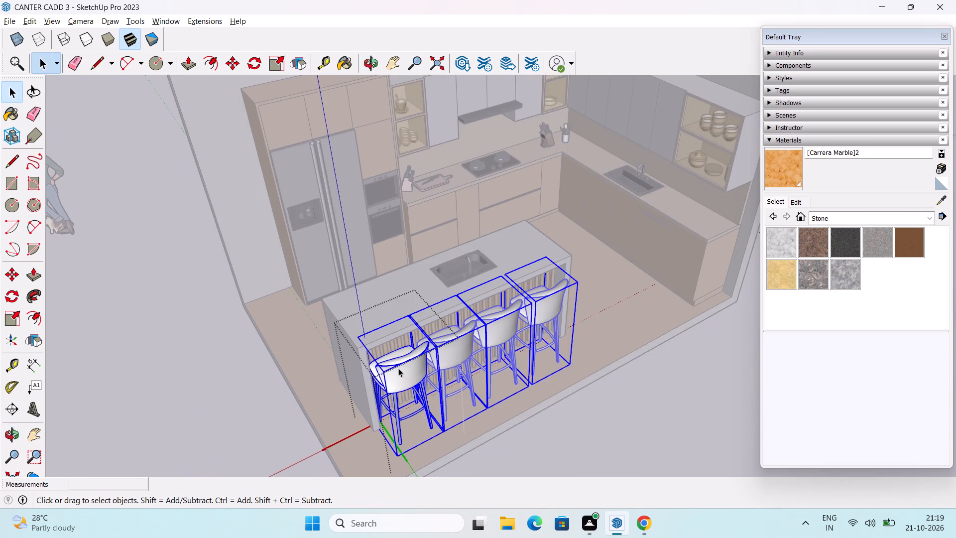
left_click(404, 365)
left_click(406, 366)
left_click(852, 219)
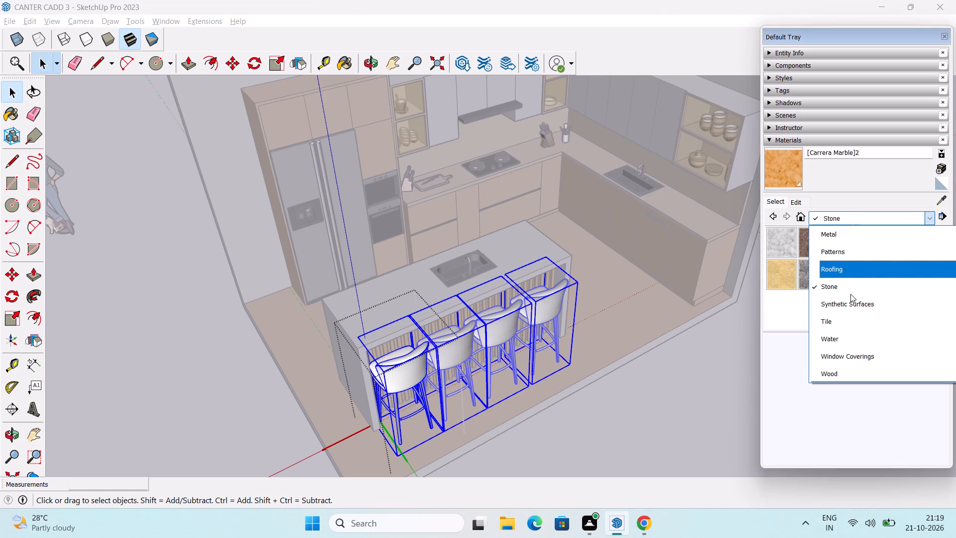
scroll(843, 295, "up", 2)
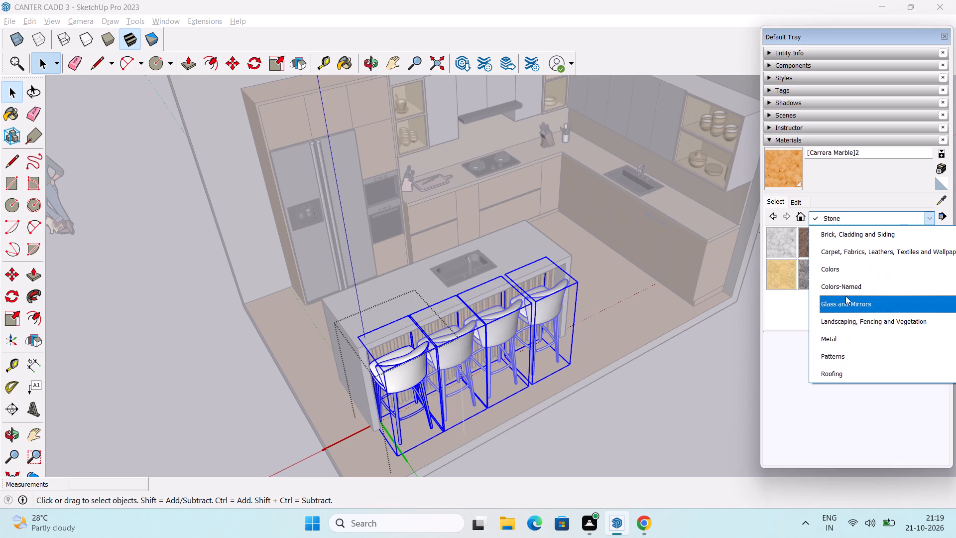
left_click(867, 287)
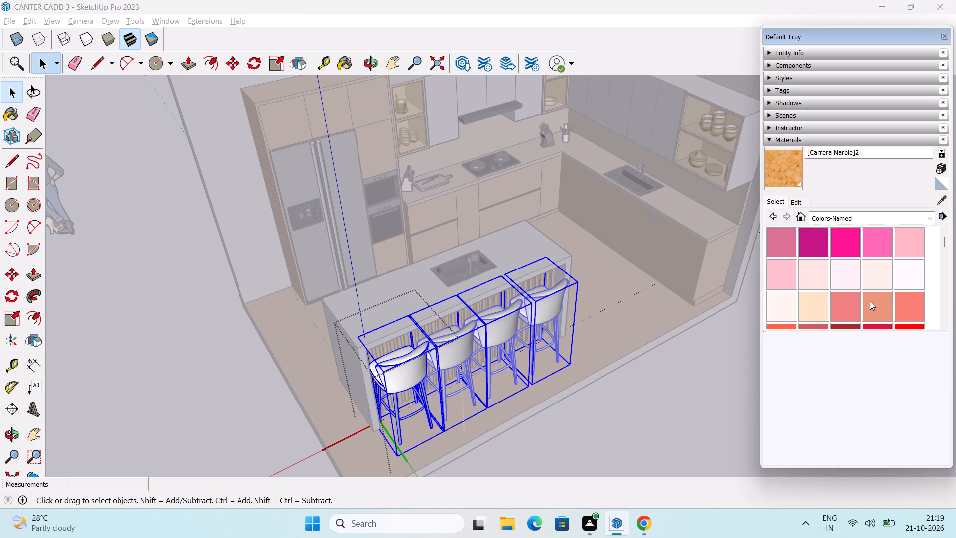
scroll(870, 299, "down", 3)
scroll(845, 281, "up", 1)
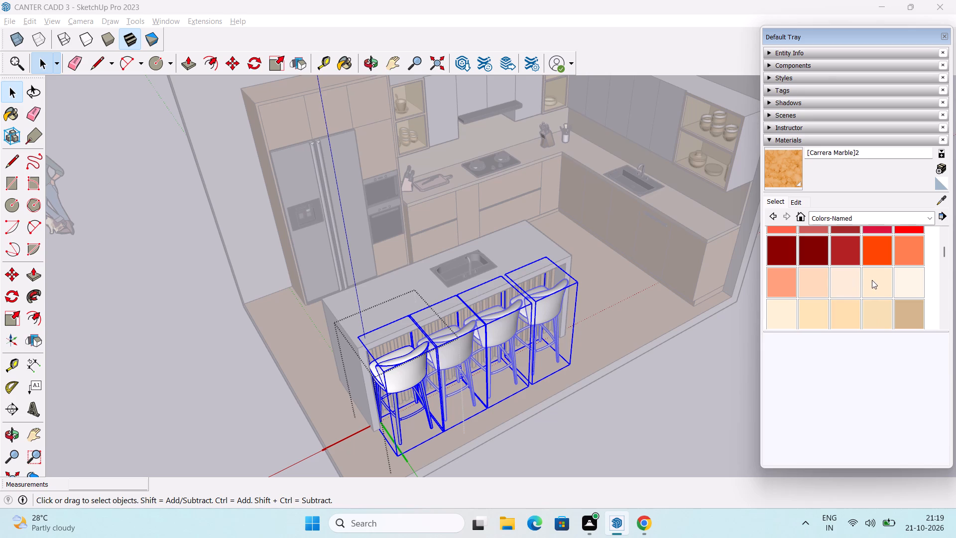
scroll(872, 280, "down", 3)
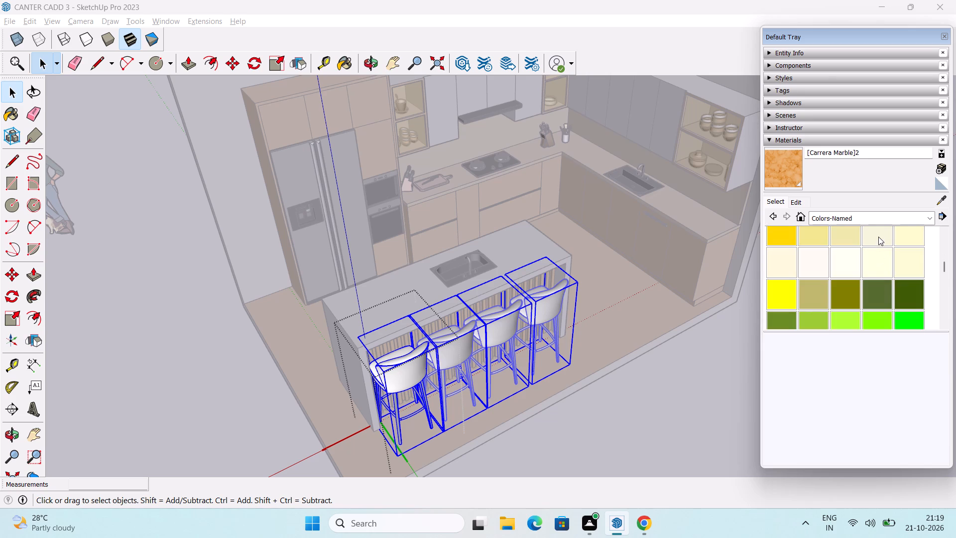
left_click(878, 240)
scroll(535, 372, "up", 2)
left_click(383, 364)
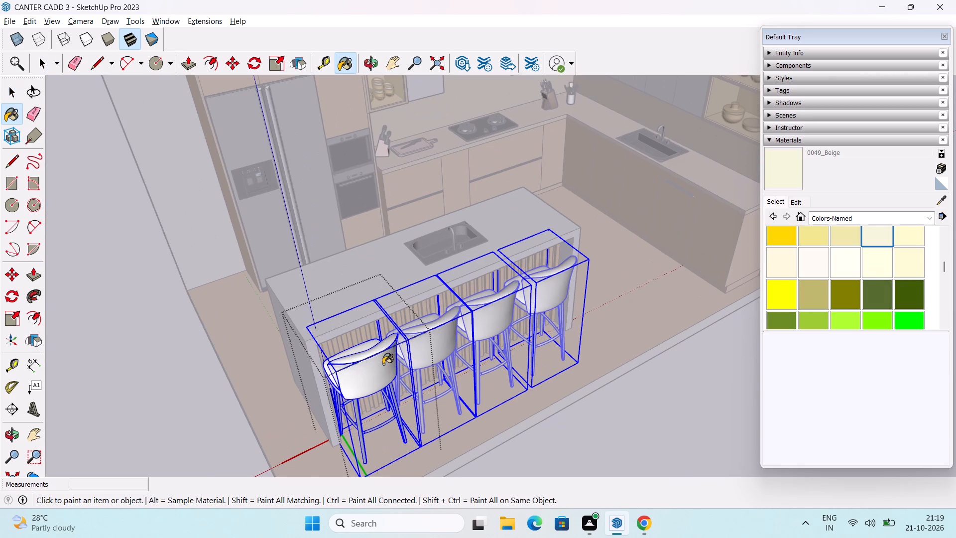
middle_click_drag(383, 360, 441, 396)
scroll(443, 388, "down", 2)
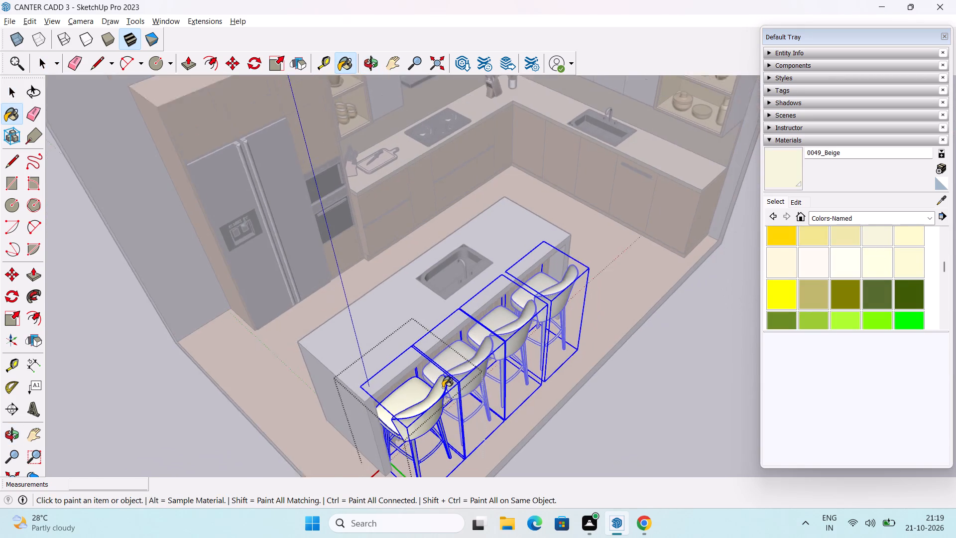
scroll(443, 388, "down", 4)
key("space")
left_click(585, 408)
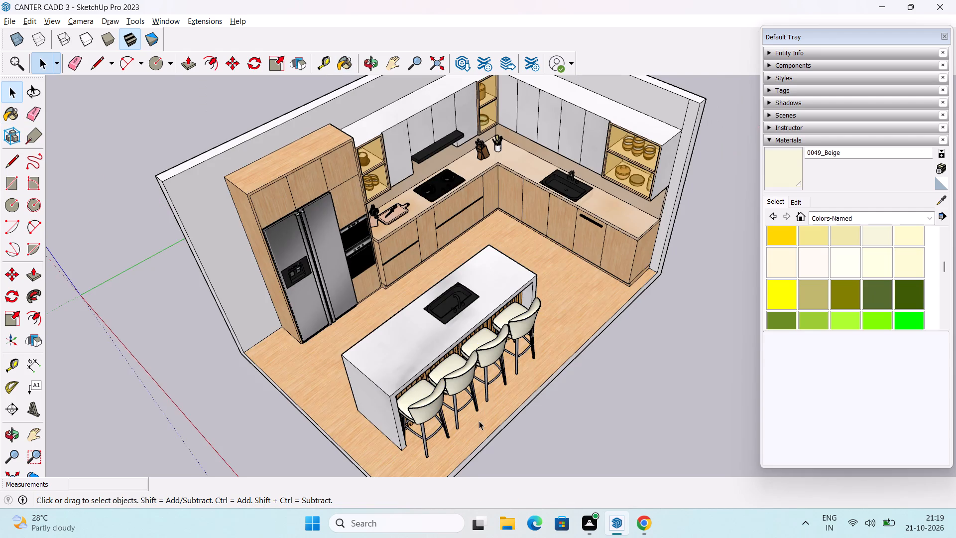
Review the beige bar stools against the island and the rest of the kitchen from several angles.
middle_click_drag(479, 420, 432, 424)
scroll(429, 407, "down", 2)
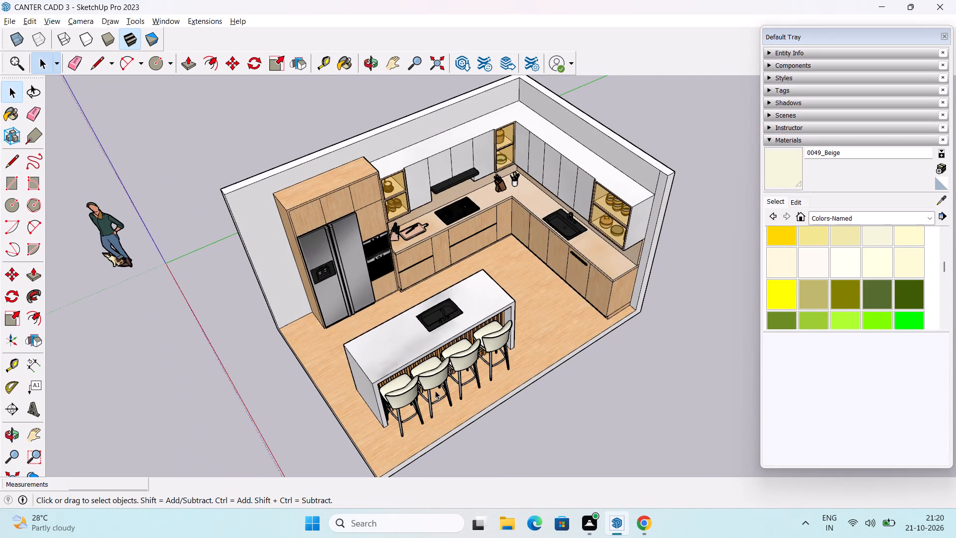
middle_click_drag(443, 381, 464, 400)
scroll(400, 416, "up", 4)
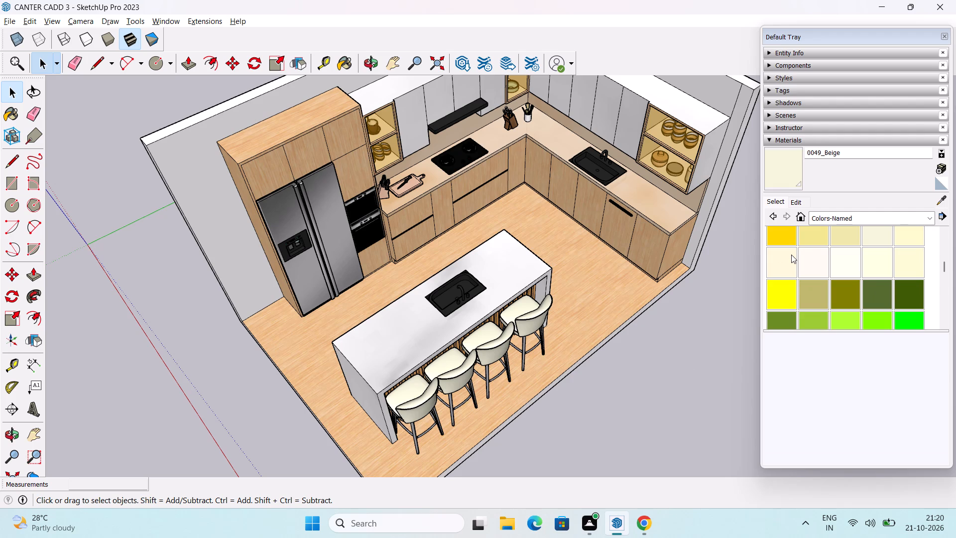
scroll(611, 381, "down", 2)
middle_click_drag(596, 379, 569, 399)
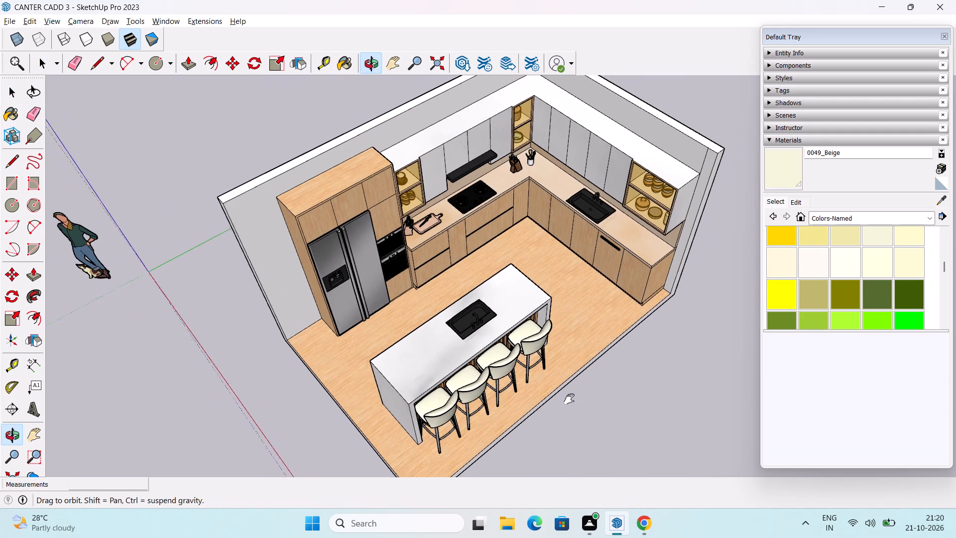
middle_click_drag(569, 399, 565, 402)
middle_click_drag(559, 392, 527, 374)
scroll(504, 345, "up", 1)
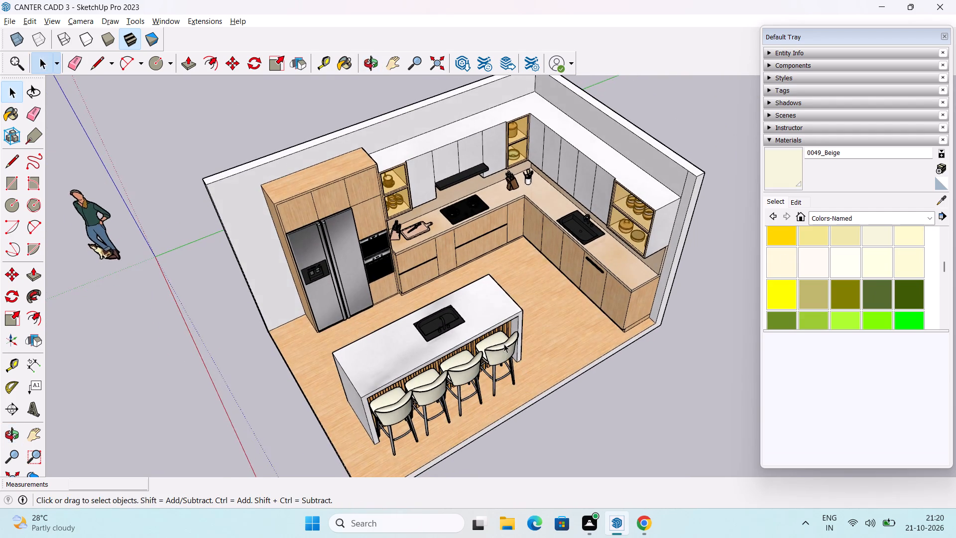
middle_click_drag(604, 279, 615, 328)
Paint the inner faces of the fridge-side and sink-side walls with 0131_Silver from the Colors-Named collection.
scroll(811, 279, "down", 7)
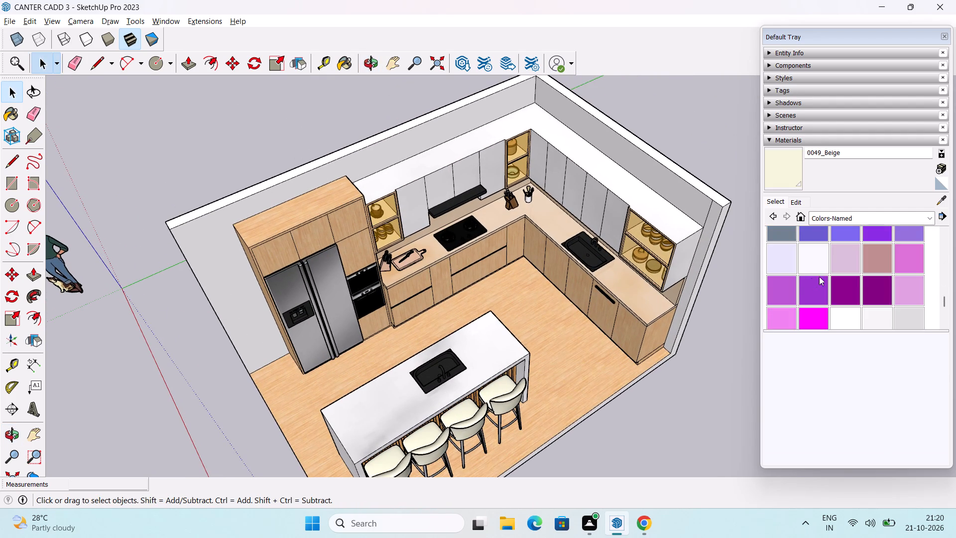
scroll(865, 281, "down", 1)
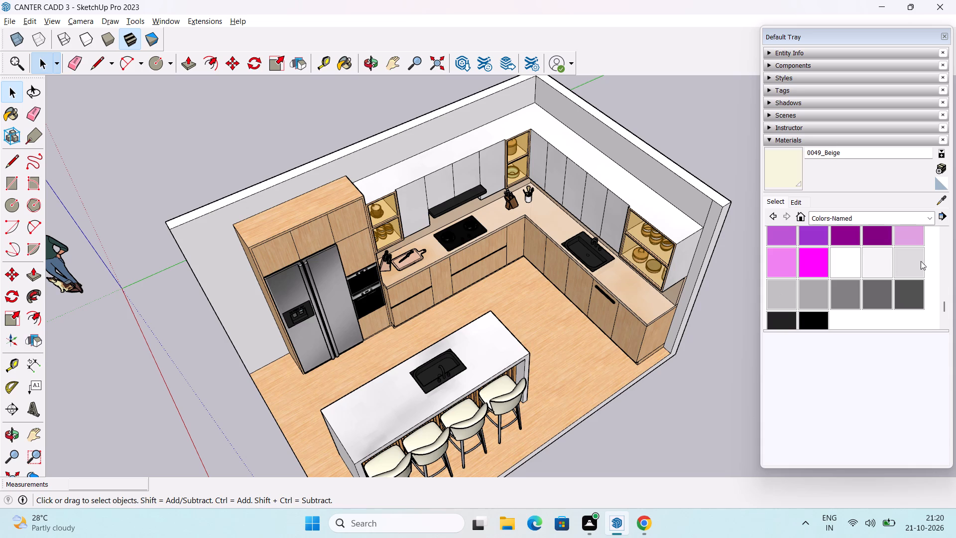
left_click(792, 296)
scroll(151, 268, "up", 2)
left_click(218, 234)
scroll(220, 230, "down", 3)
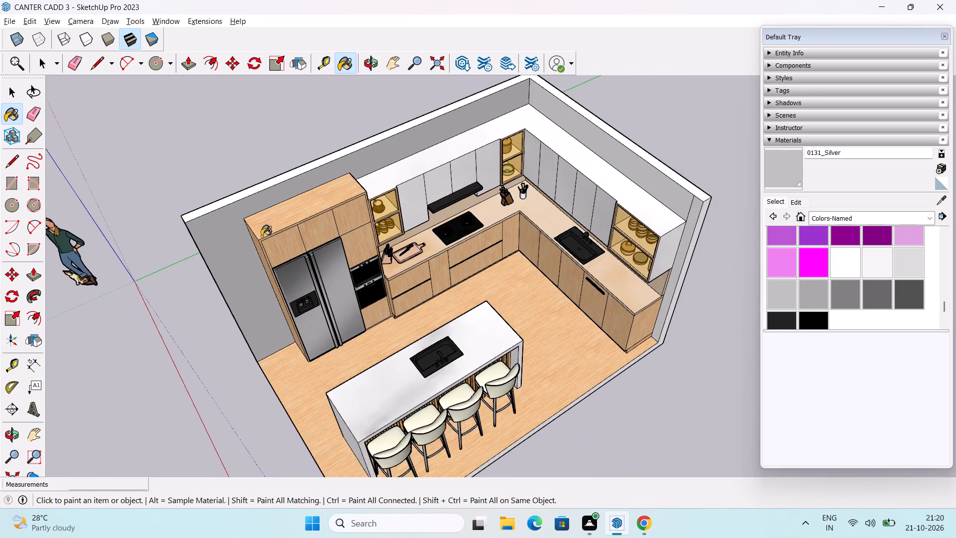
middle_click_drag(335, 248, 275, 314, "shift")
left_click(618, 263)
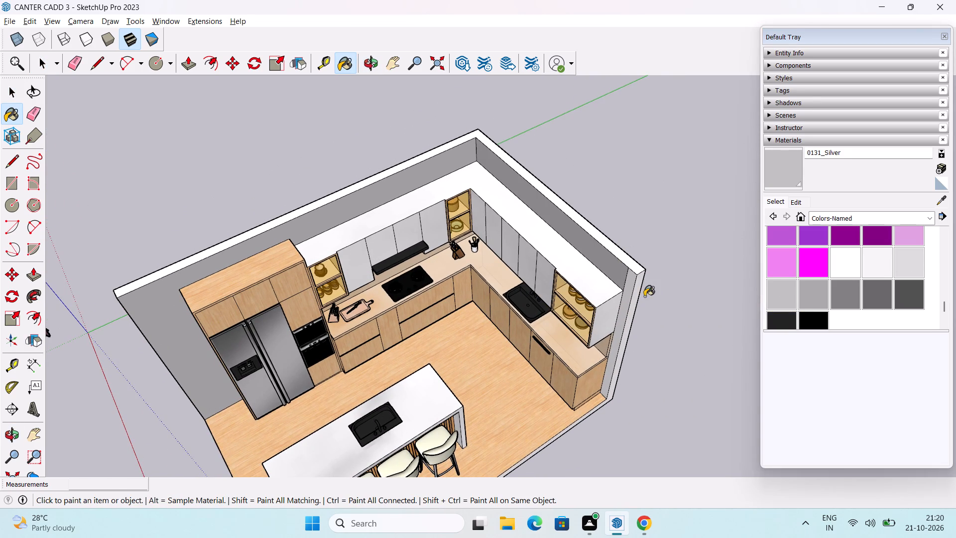
Apply 0131_Silver to the walls' top rim and the free end of the sink-side wall.
scroll(645, 298, "up", 2)
left_click(625, 281)
left_click(634, 268)
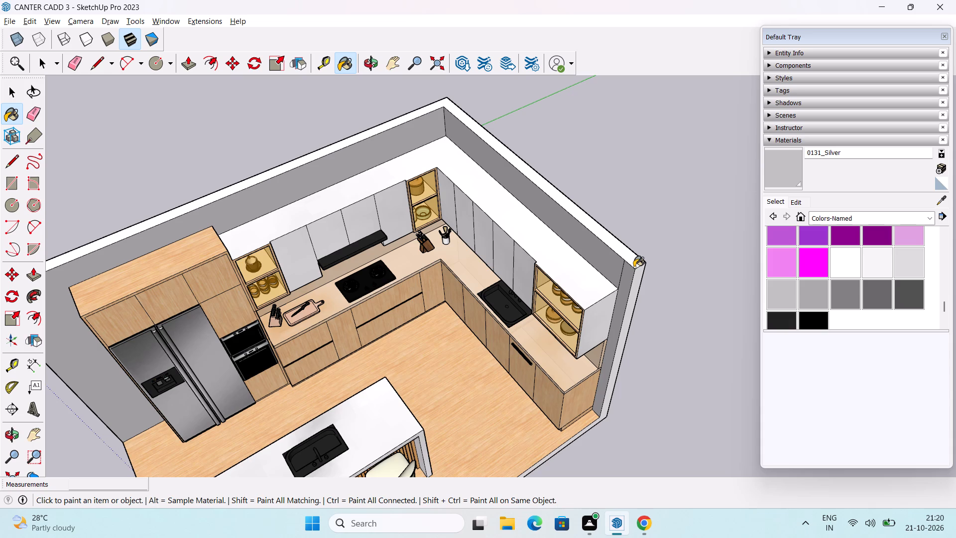
left_click(633, 258)
left_click(635, 292)
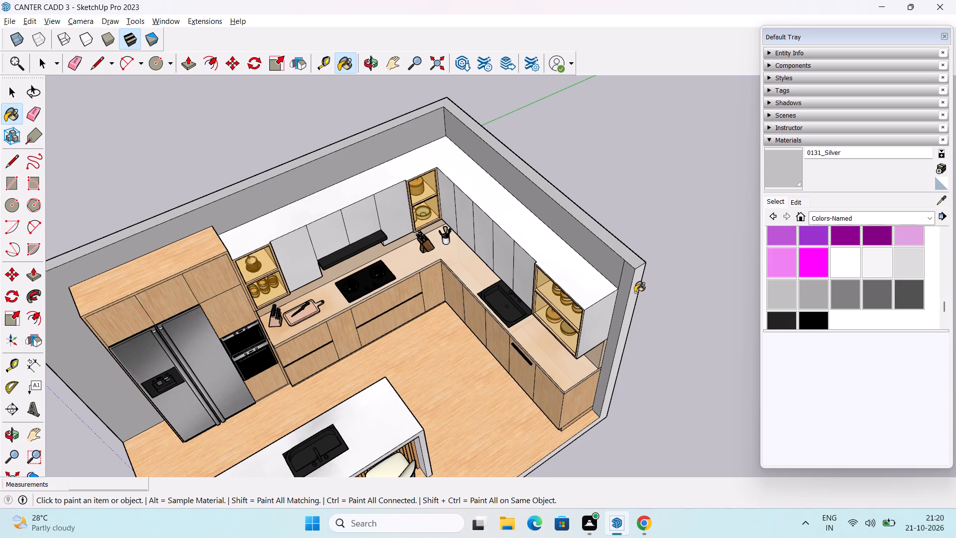
Erase the stray edge at the top of the sink-side wall's free end, beside the upper cabinets.
scroll(635, 318, "down", 3)
middle_click_drag(564, 358, 550, 310)
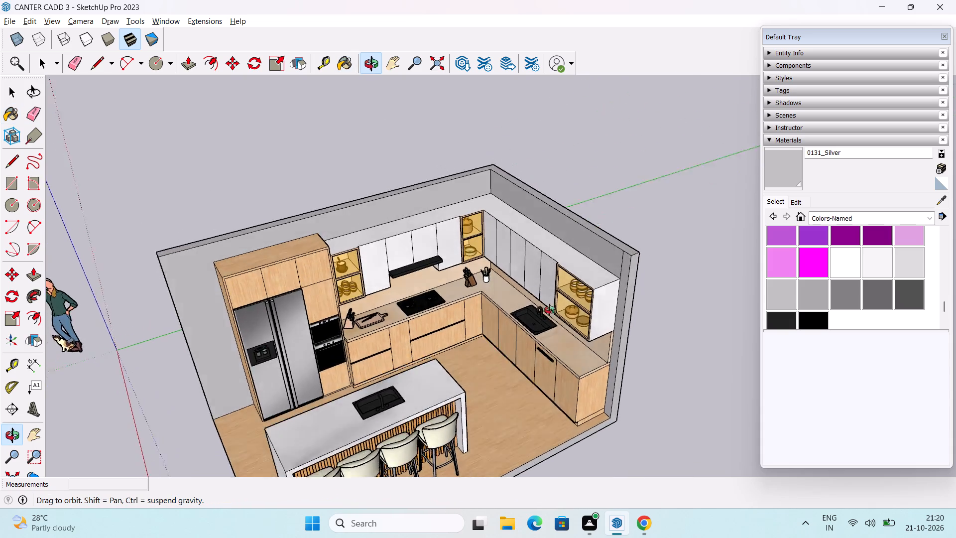
middle_click_drag(550, 310, 552, 372)
middle_click_drag(533, 372, 572, 334)
key("e")
scroll(630, 303, "up", 2)
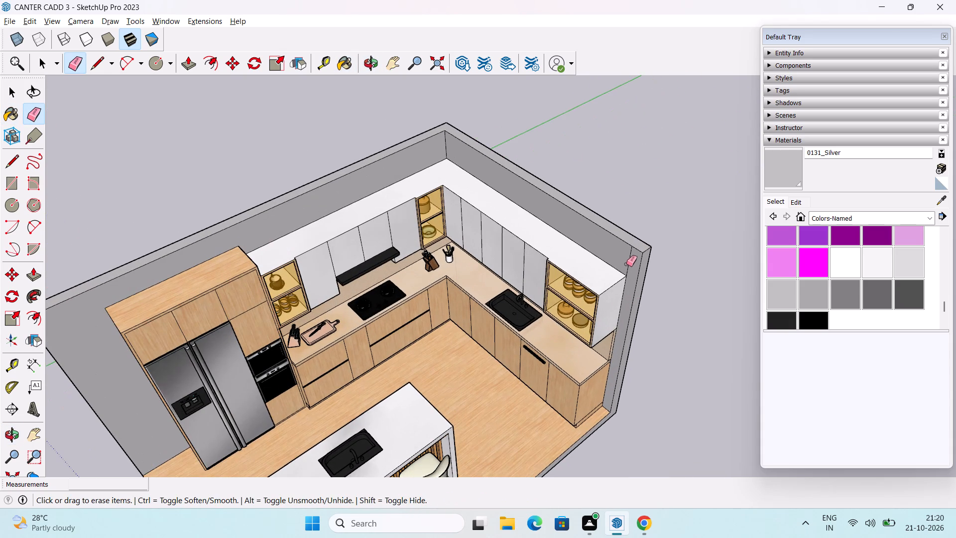
left_click(630, 258)
middle_click_drag(629, 351, 637, 297)
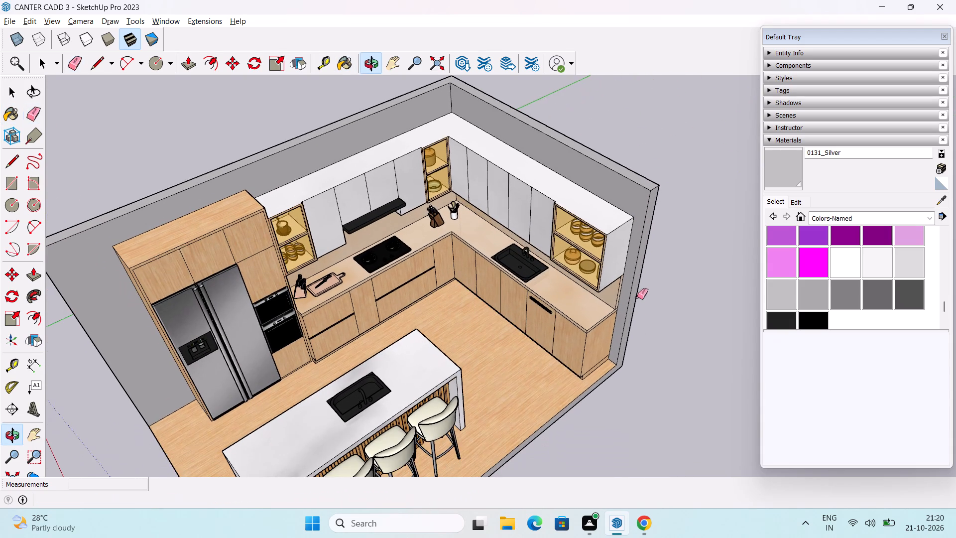
key("space")
Inspect the silver walls around the kitchen, closing in on the lower end of the sink-side wall.
scroll(654, 321, "down", 2)
middle_click_drag(641, 349, 627, 263)
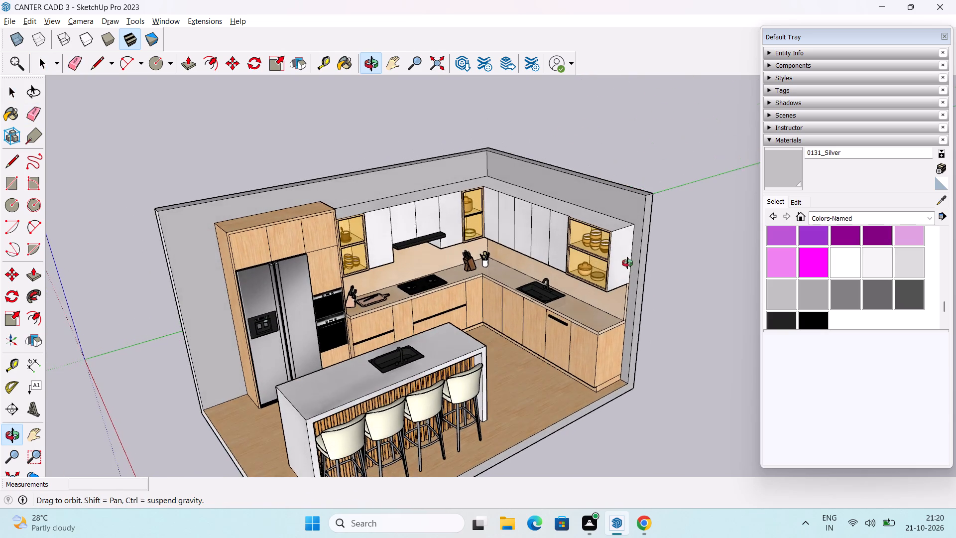
middle_click_drag(627, 263, 662, 350)
middle_click_drag(626, 380, 640, 307)
scroll(635, 306, "up", 1)
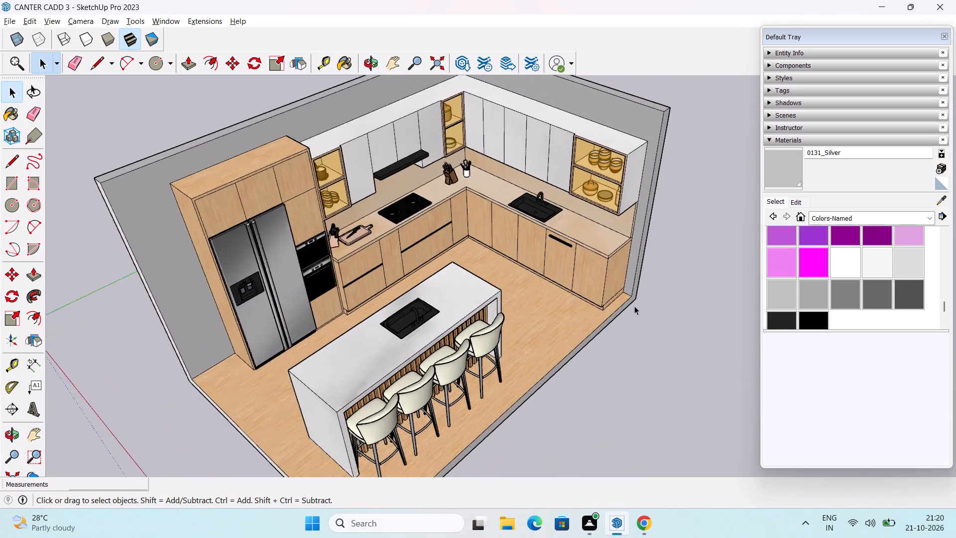
scroll(634, 306, "up", 4)
middle_click_drag(633, 303, 610, 299)
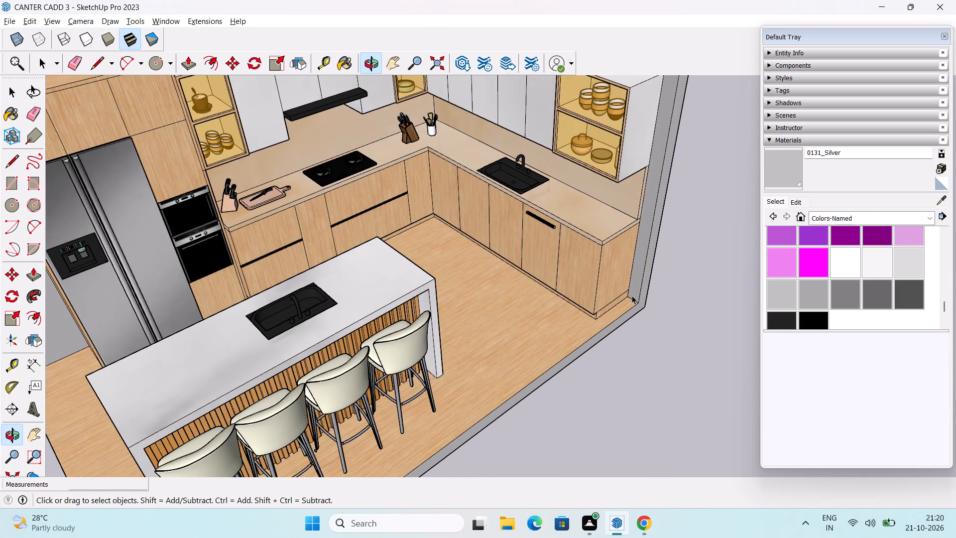
Inspect the finished kitchen from several angles, including the sink-side wall's lower end, the island and the floor slab's edges.
middle_click_drag(632, 295, 637, 325)
scroll(639, 295, "up", 1)
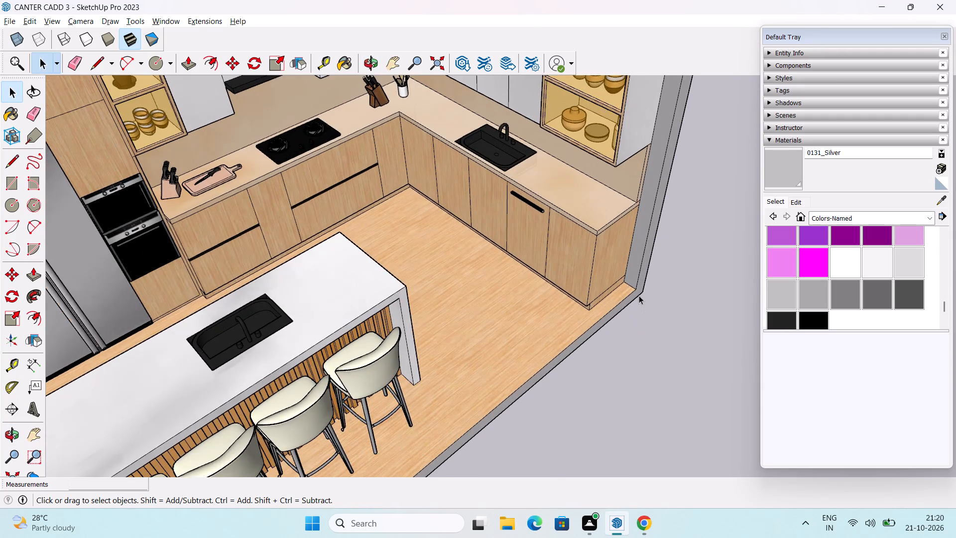
scroll(639, 295, "down", 7)
middle_click_drag(631, 322, 630, 308)
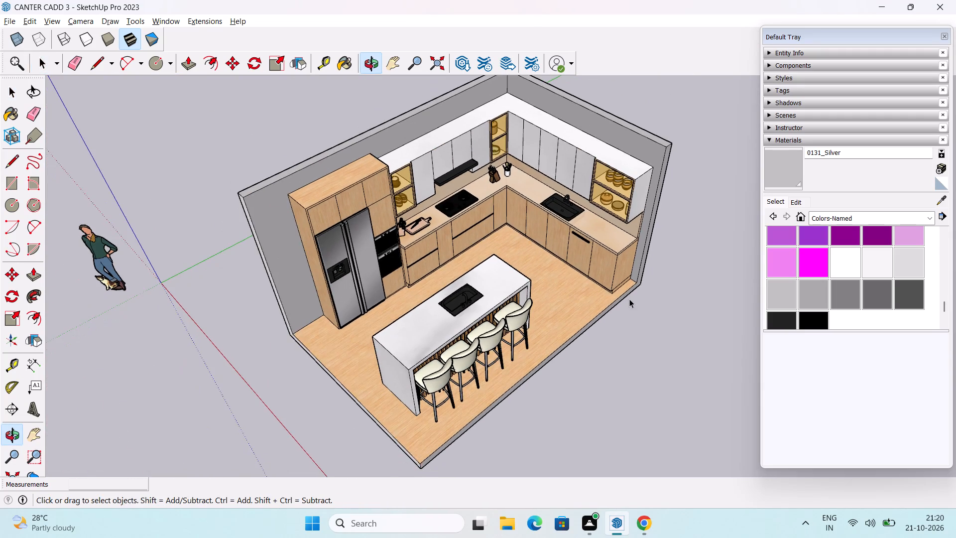
scroll(629, 296, "up", 2)
middle_click_drag(629, 295, 625, 302)
scroll(599, 338, "up", 2)
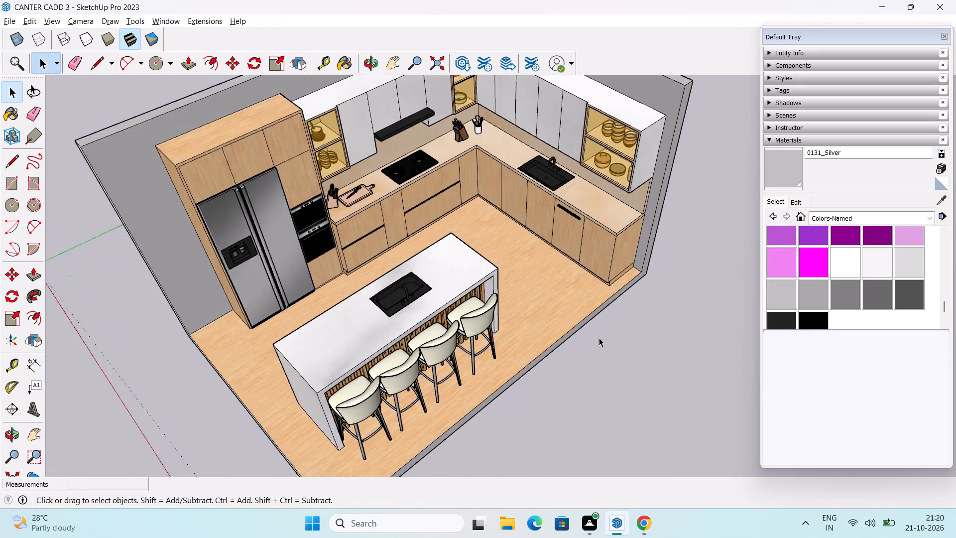
scroll(599, 338, "up", 1)
middle_click_drag(599, 338, 593, 346)
scroll(587, 340, "down", 3)
middle_click_drag(581, 349, 577, 291)
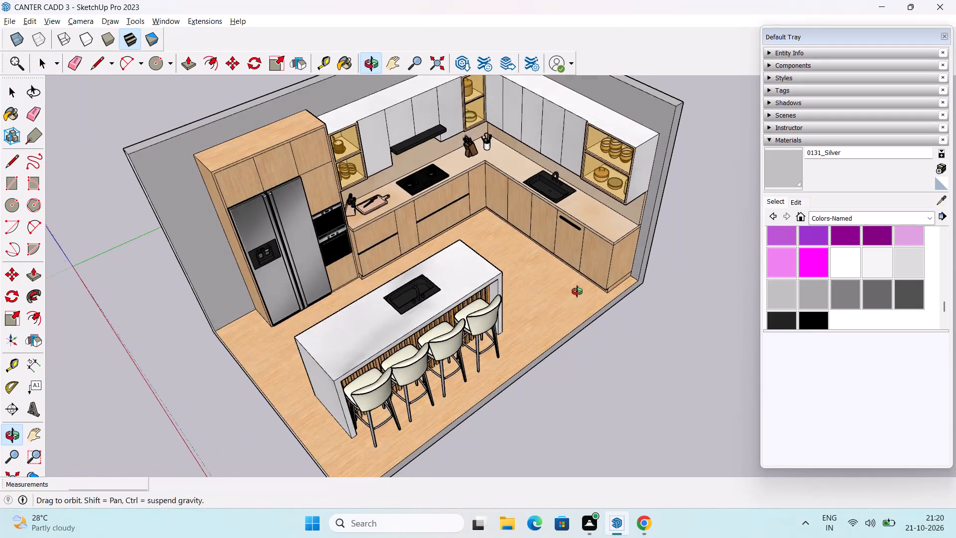
middle_click_drag(577, 291, 574, 280)
middle_click_drag(576, 278, 557, 339)
middle_click_drag(560, 326, 524, 308)
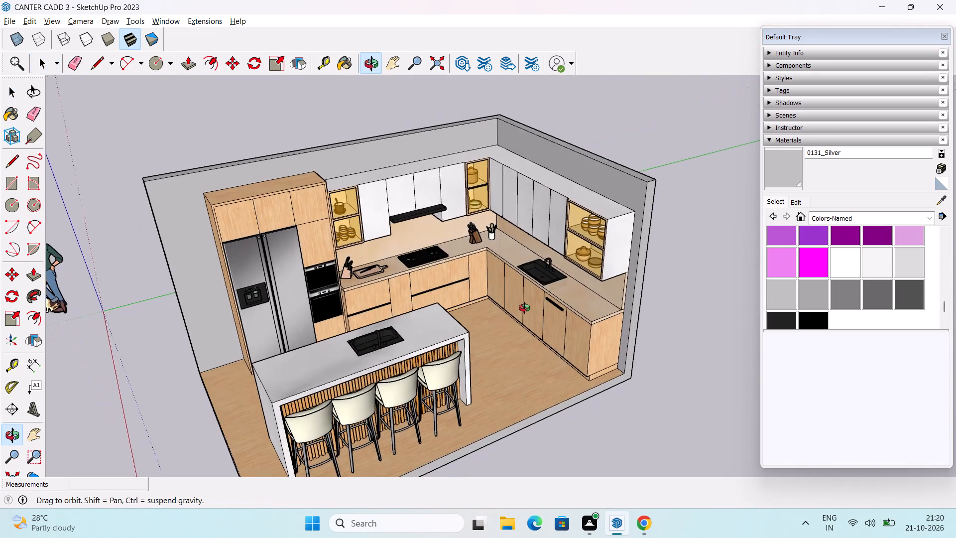
middle_click_drag(524, 308, 543, 326)
middle_click_drag(539, 321, 541, 318)
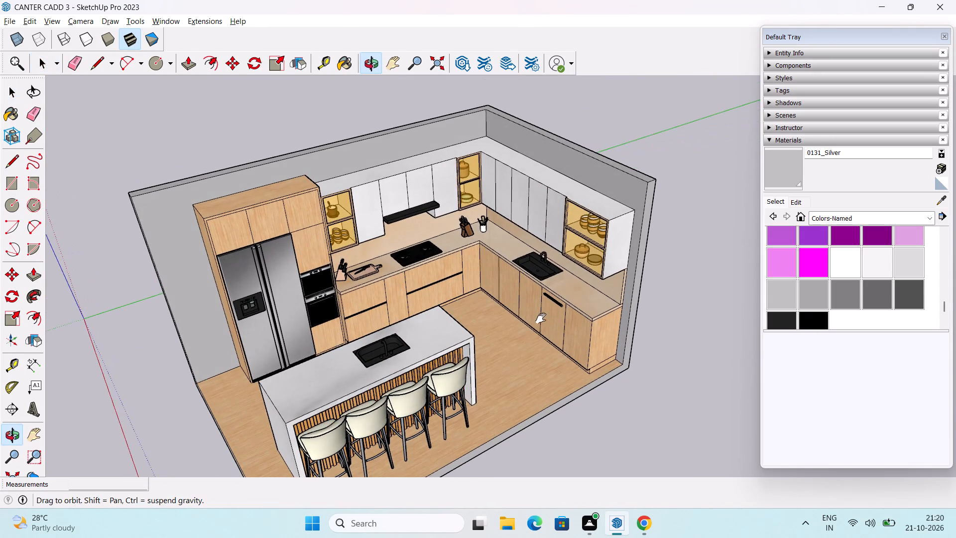
middle_click_drag(541, 318, 562, 297)
scroll(562, 297, "down", 1)
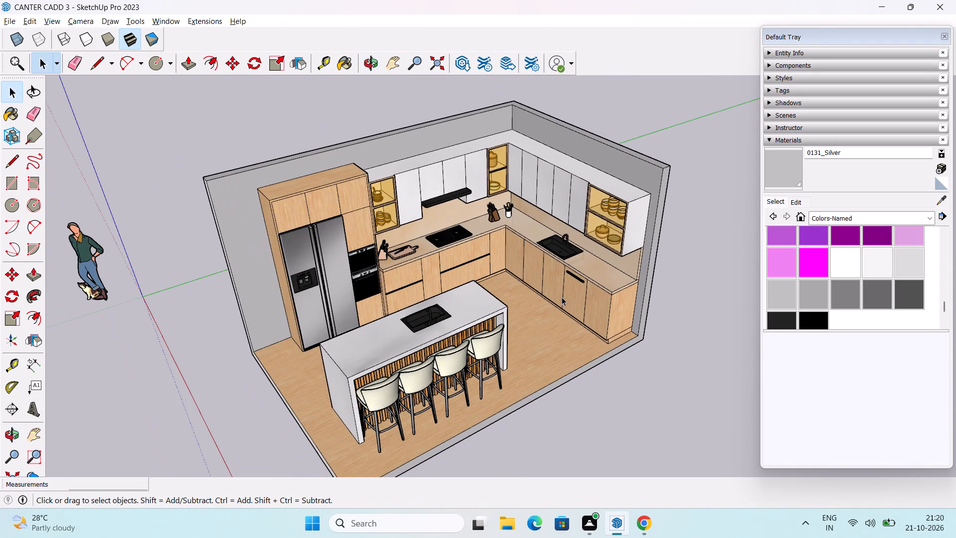
middle_click_drag(561, 299, 561, 285)
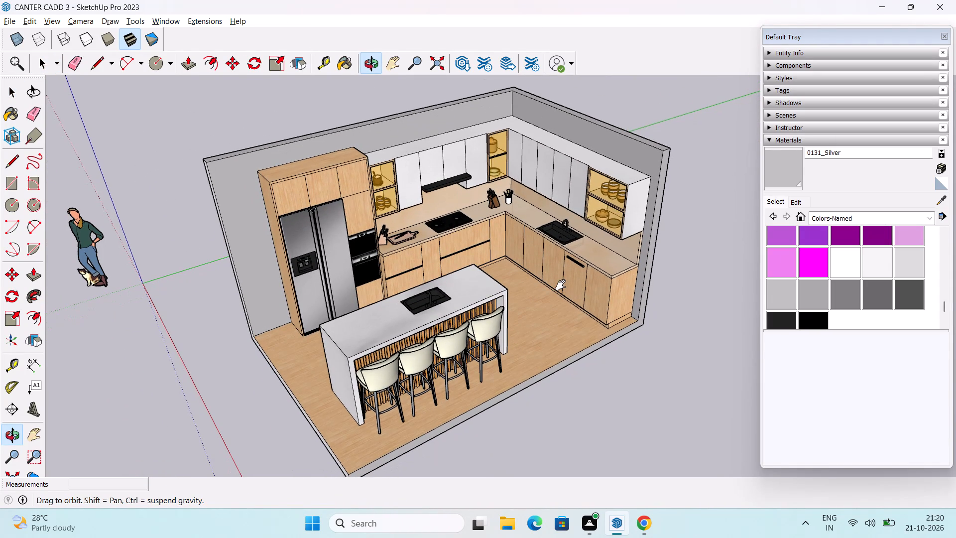
middle_click_drag(561, 285, 559, 288)
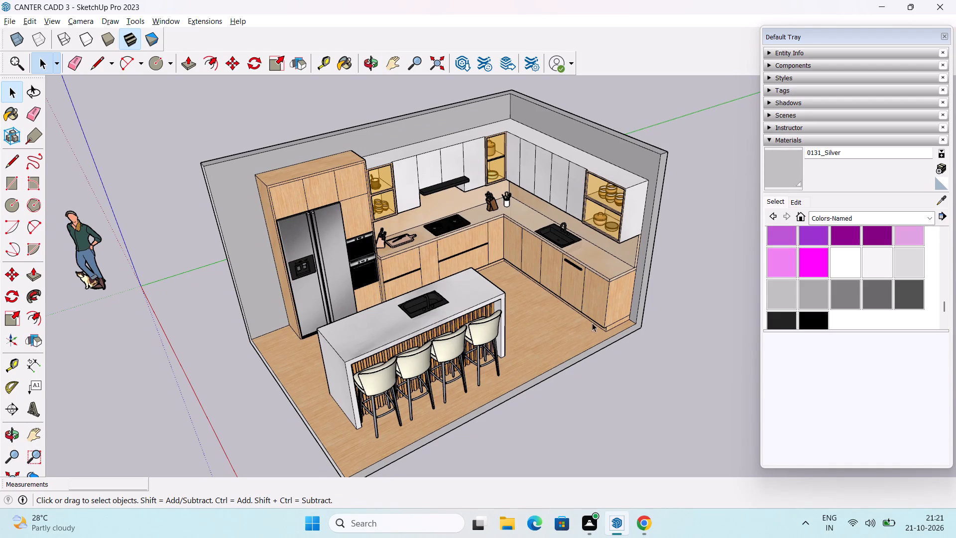
Save the CANTER CADD 3 model.
key("ctrl+s")
Paint the floor slab's exposed edges on the stool side and the fridge side with 0131_Silver, including the sink-side wall's end.
left_click(778, 172)
scroll(587, 380, "up", 2)
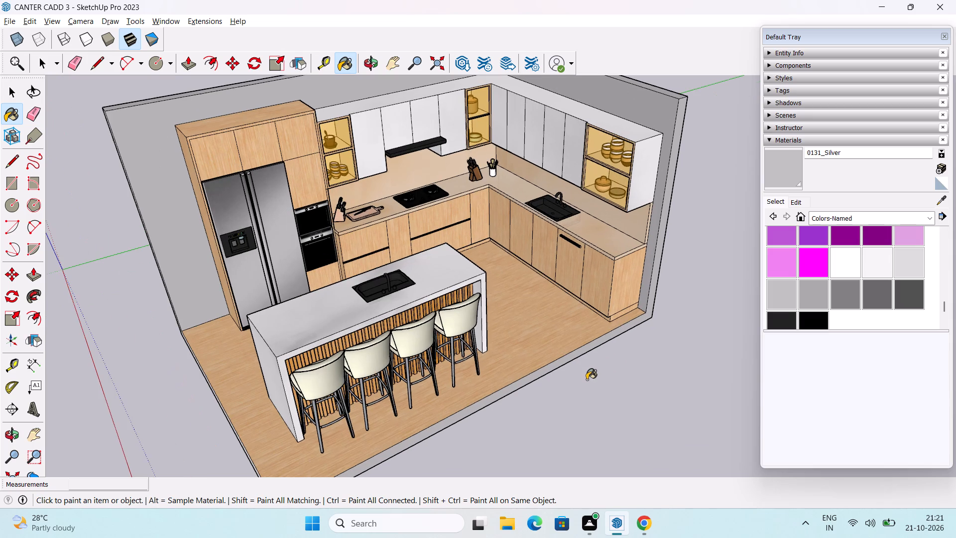
left_click(594, 345)
left_click(651, 292)
middle_click_drag(281, 428, 384, 364)
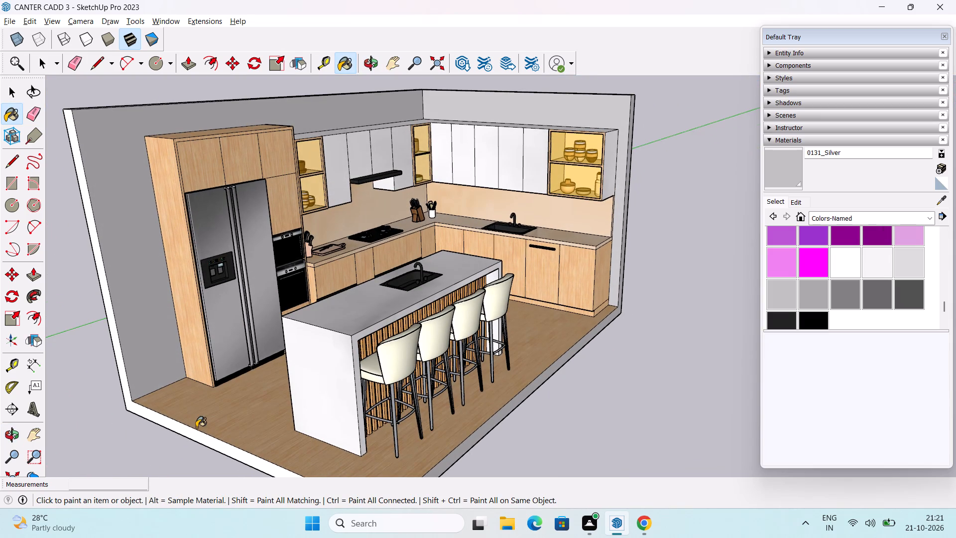
left_click(193, 433)
scroll(193, 432, "down", 6)
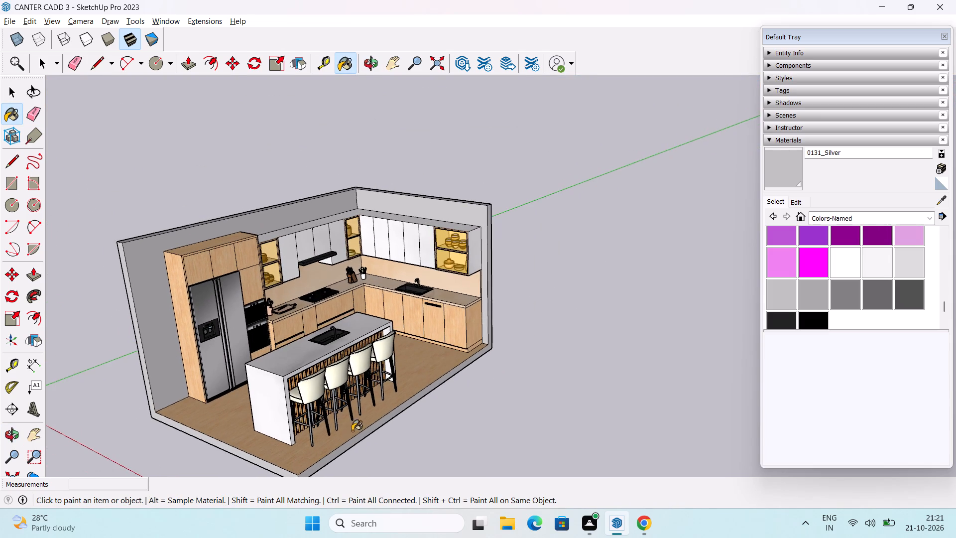
middle_click_drag(353, 431, 316, 429)
key("space")
Review the whole kitchen from several angles, ending on an overall view of the island, cabinets, silver walls and slab edges.
middle_click_drag(464, 417, 405, 461)
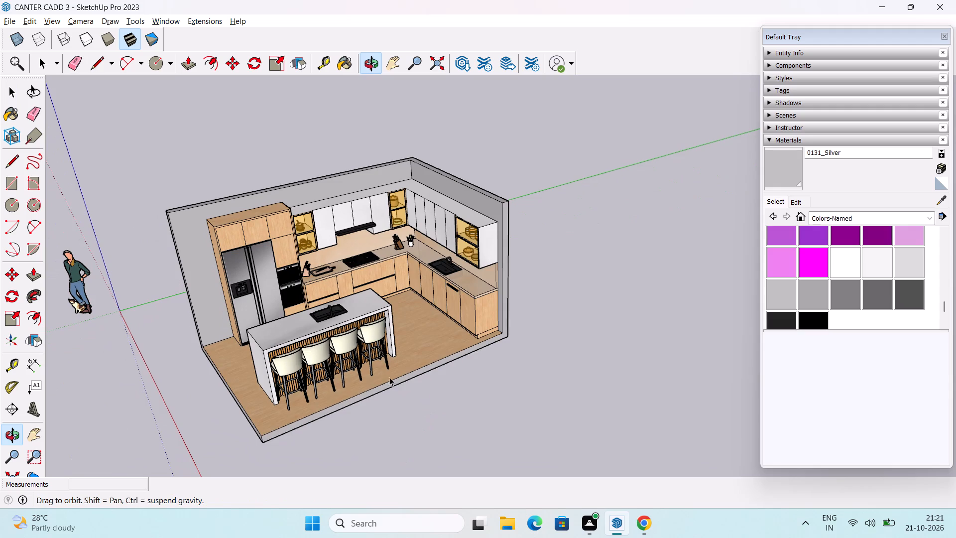
scroll(377, 353, "up", 2)
middle_click_drag(418, 349, 420, 398)
middle_click_drag(420, 395, 453, 360, "shift")
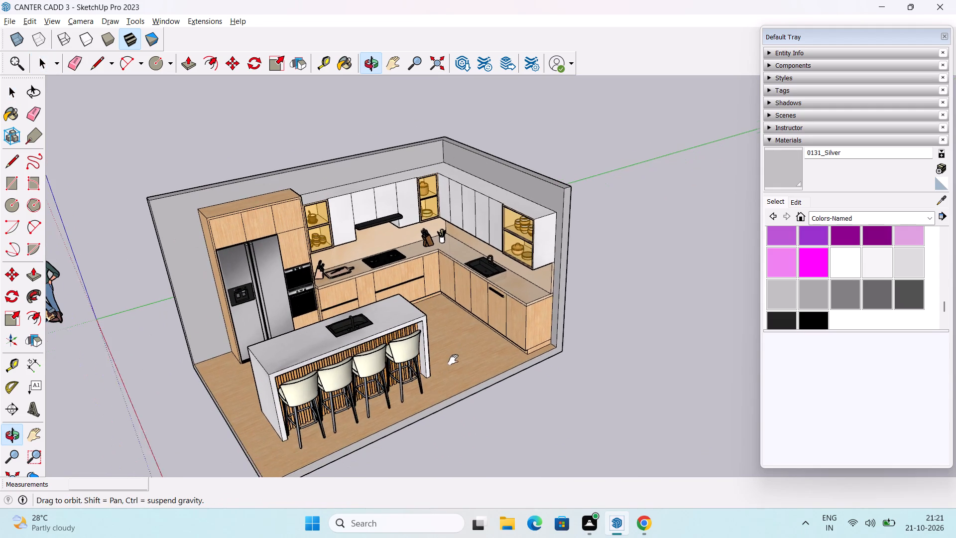
middle_click_drag(453, 360, 454, 360, "shift")
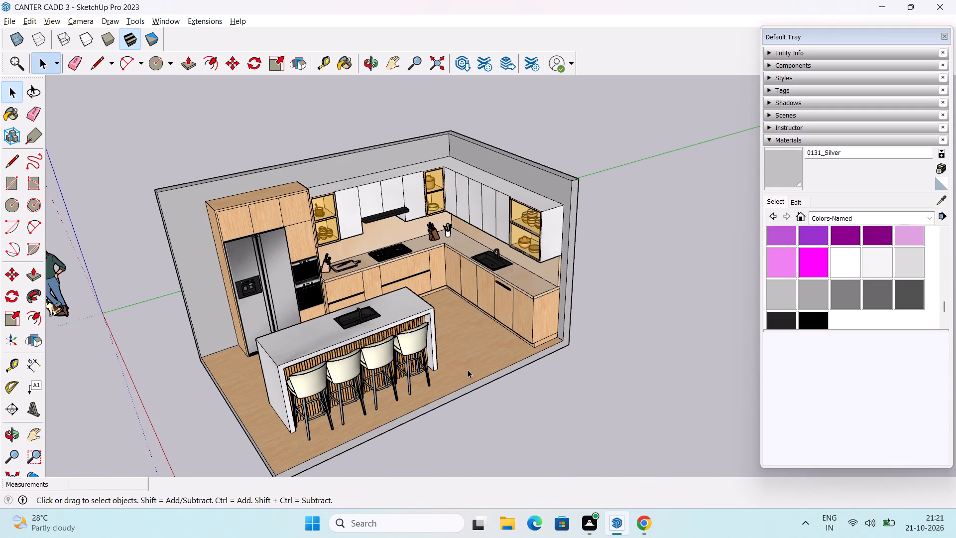
middle_click_drag(468, 370, 456, 370)
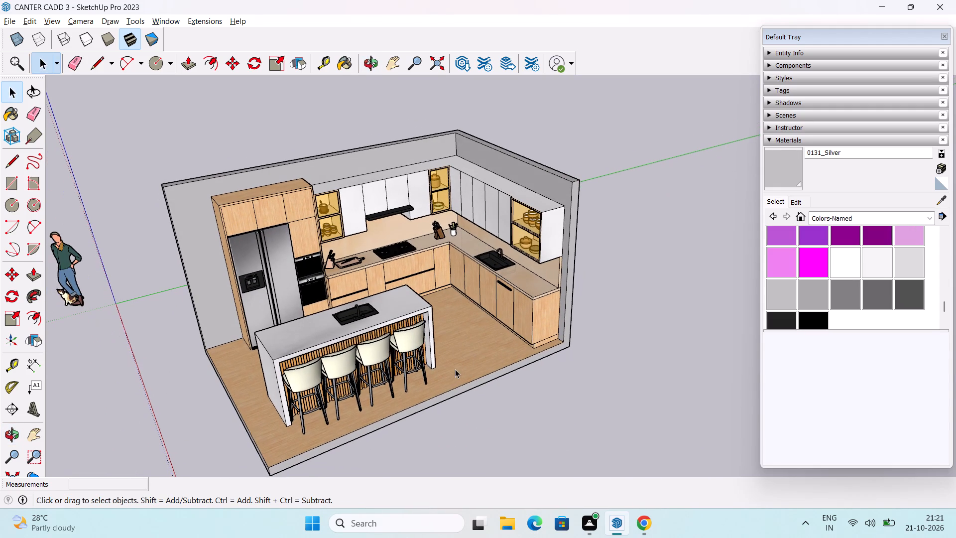
middle_click_drag(438, 374, 465, 383)
scroll(447, 364, "up", 2)
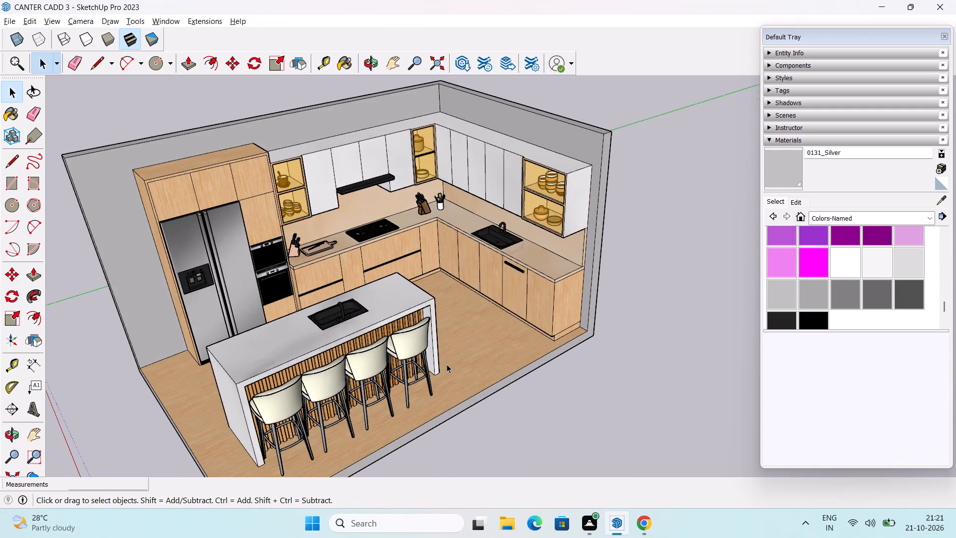
middle_click_drag(514, 350, 460, 347)
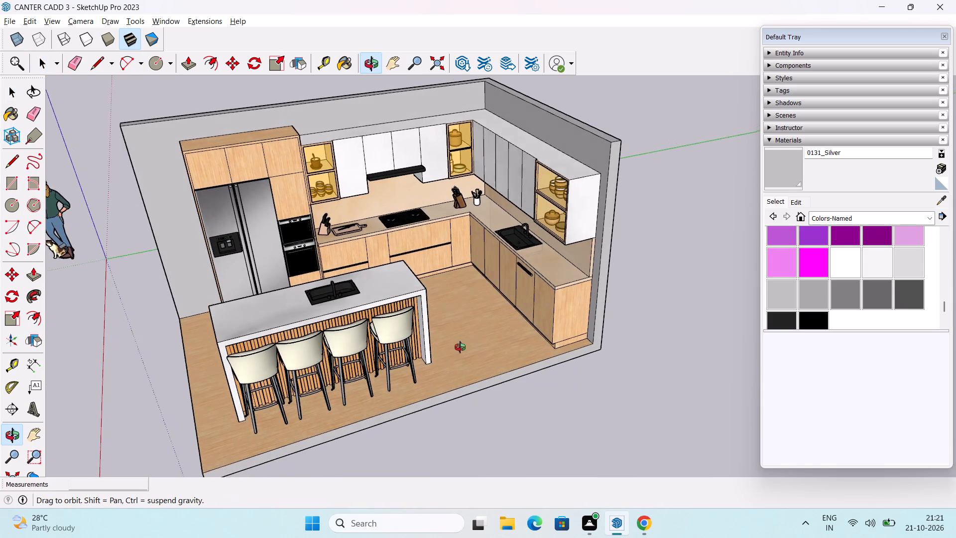
middle_click_drag(460, 347, 565, 364)
scroll(565, 364, "down", 1)
middle_click_drag(511, 371, 547, 339)
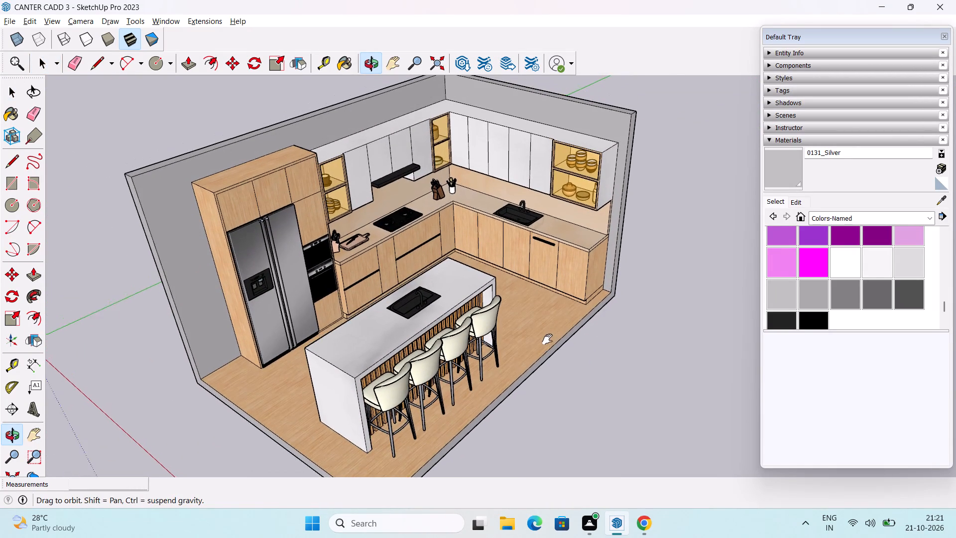
middle_click_drag(547, 339, 547, 347)
middle_click_drag(547, 359, 528, 348)
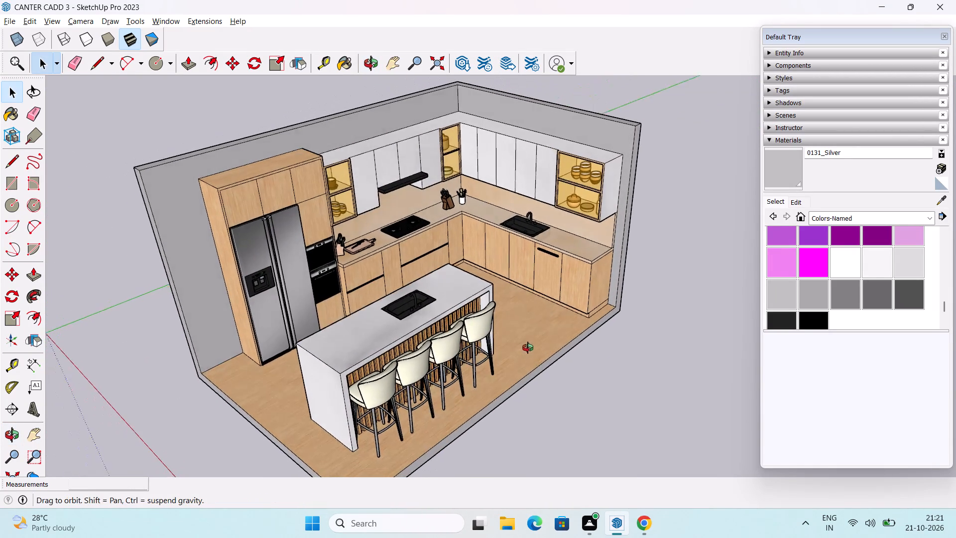
middle_click_drag(528, 348, 509, 334)
middle_click_drag(509, 334, 509, 327)
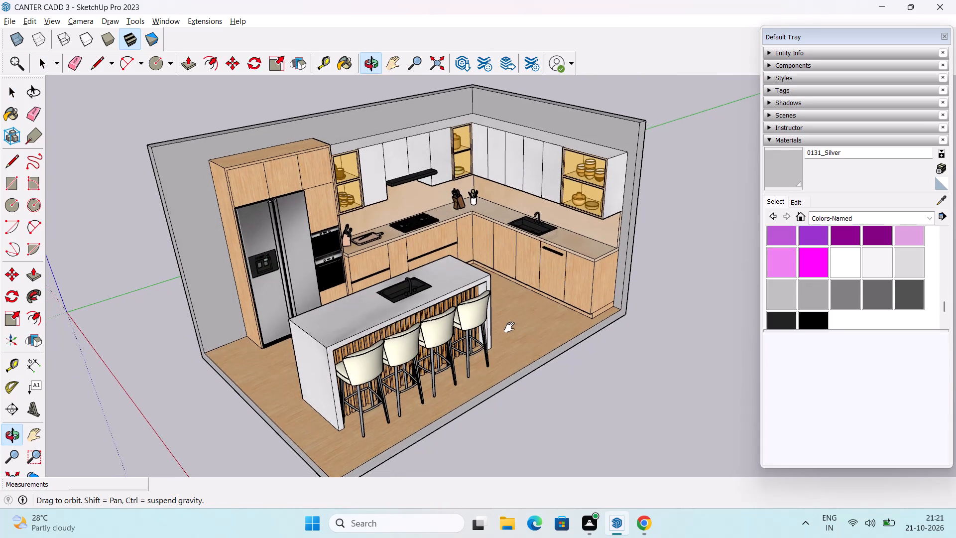
middle_click_drag(509, 327, 509, 325)
Save the completed kitchen model with the overall view of the room.
key("ctrl+s")
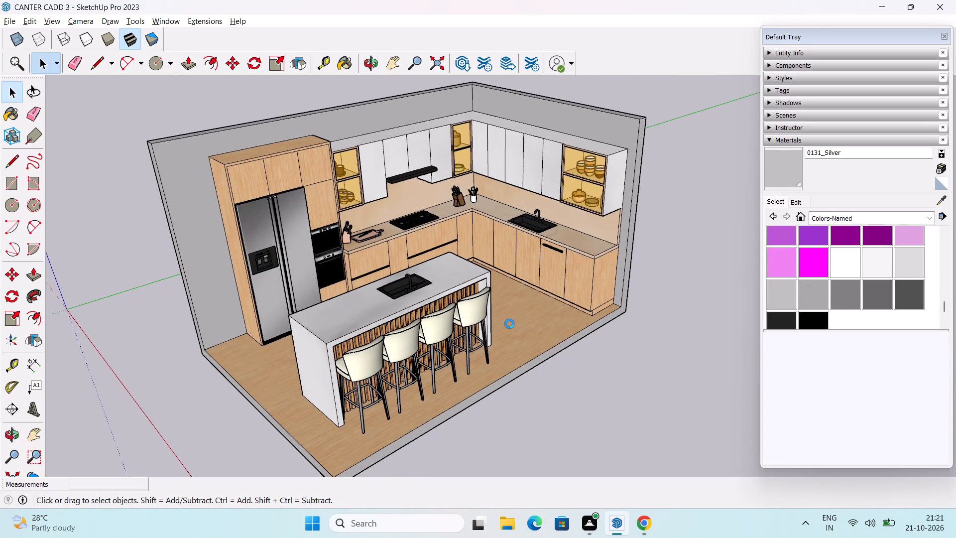
key("ctrl+s")
key("ctrl+s")
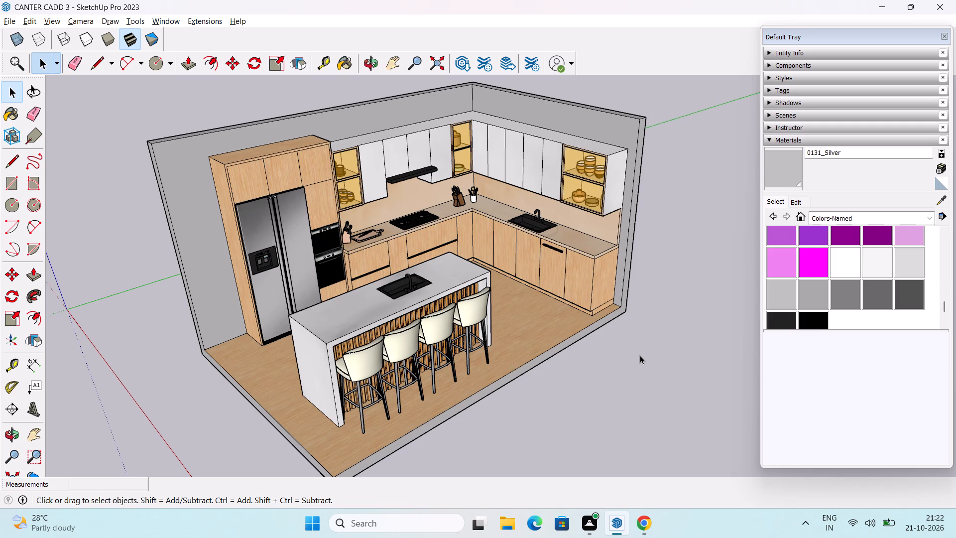
key("ctrl+s")
key("ctrl+s")
key("ctrl+s")
Switch to the Fuji app.
key("alt+Tab")
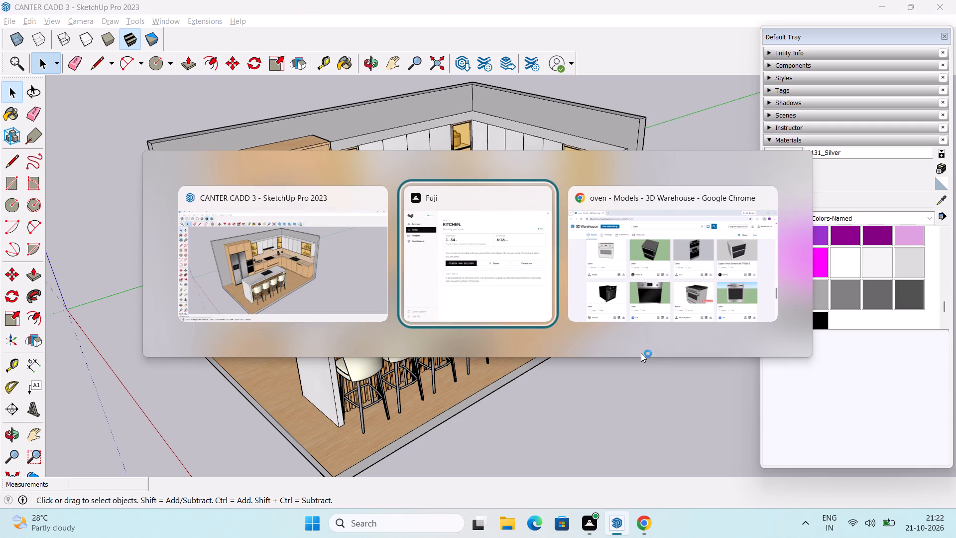